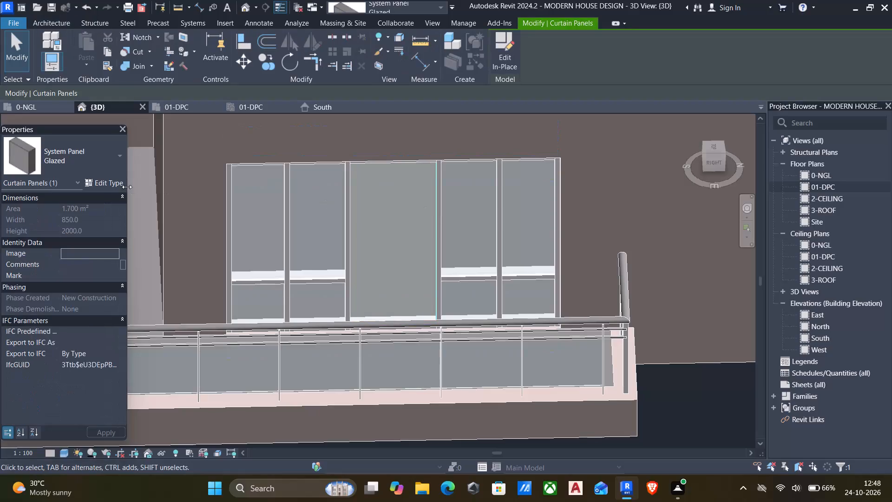
Review the panel types available for the curtain wall's wide central glazed panel.
left_click(75, 159)
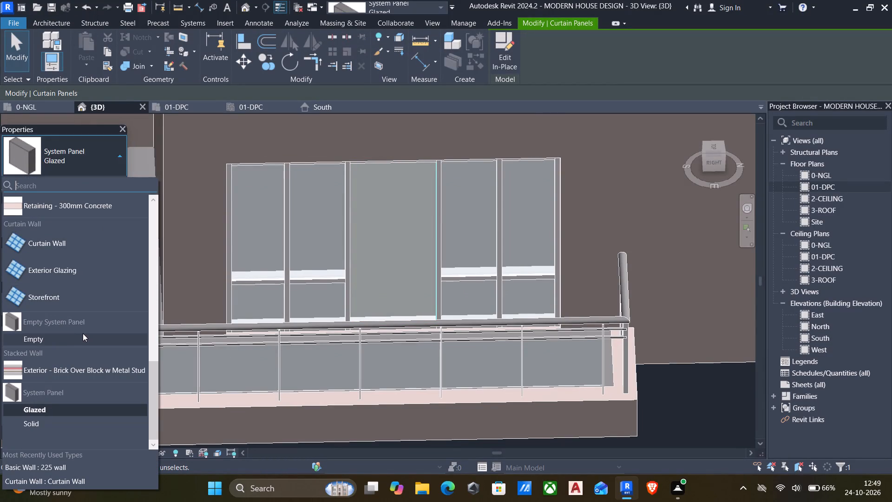
scroll(49, 368, "down", 2)
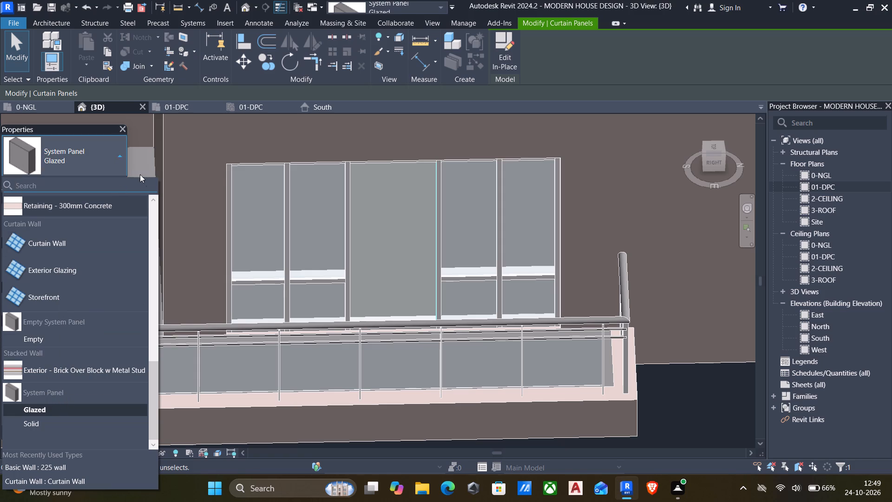
left_click(205, 150)
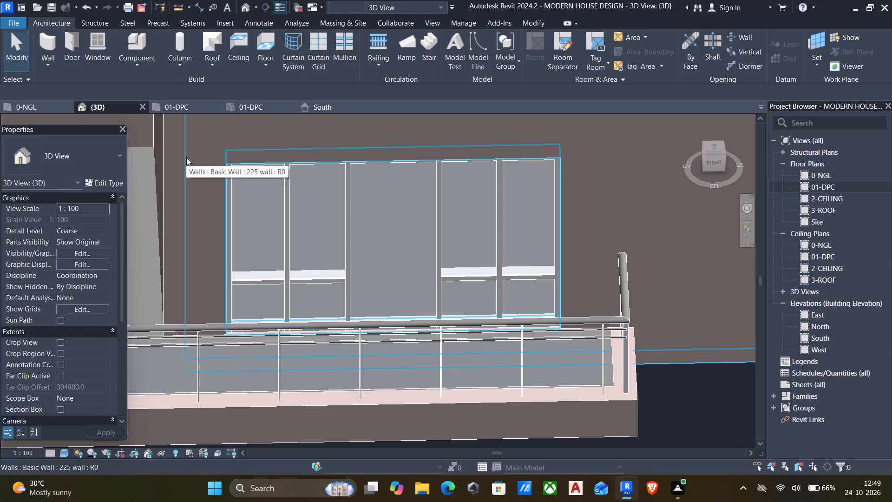
Start Load Family and look for the family library from the Components folder up to the C: drive, including its REVIT -PLANS folder.
left_click(228, 20)
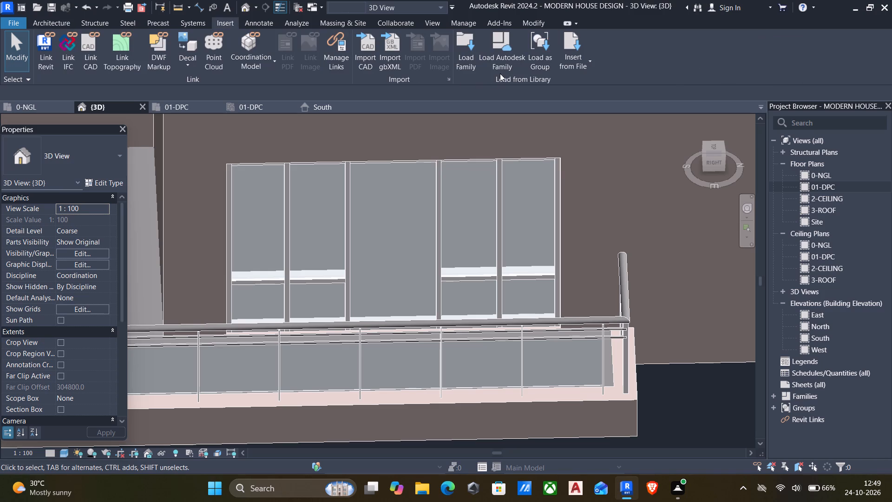
left_click(460, 49)
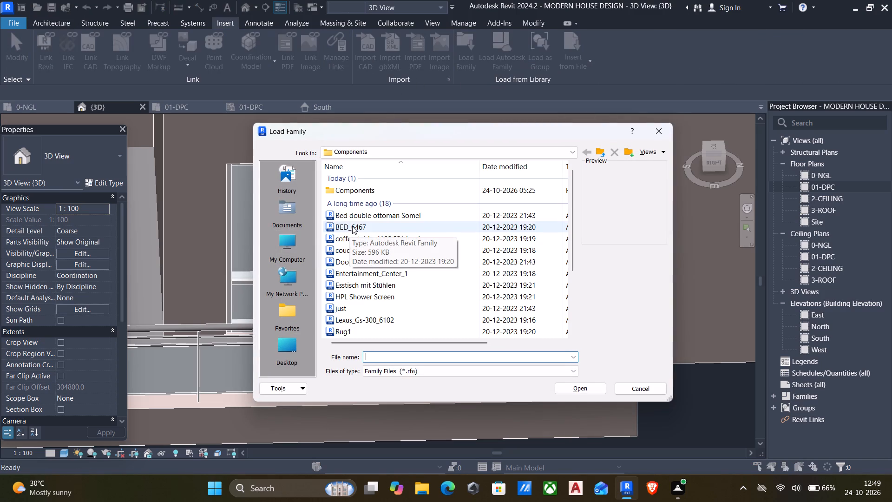
left_click(597, 148)
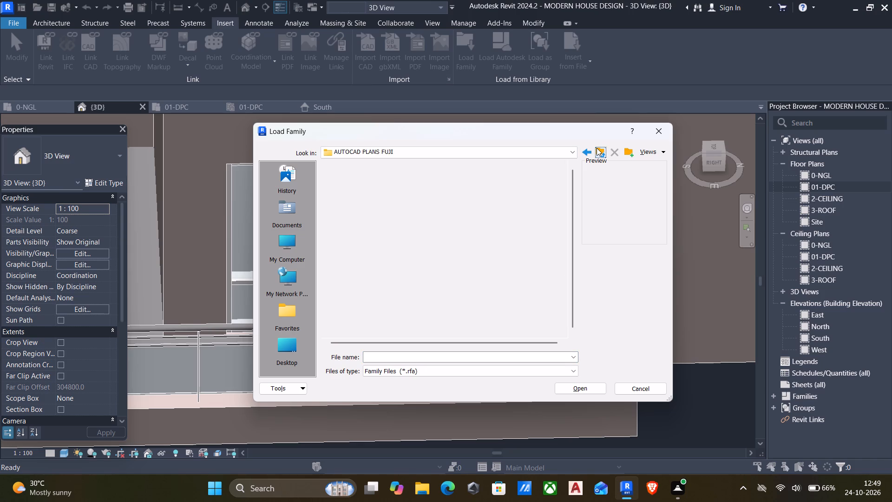
left_click(597, 148)
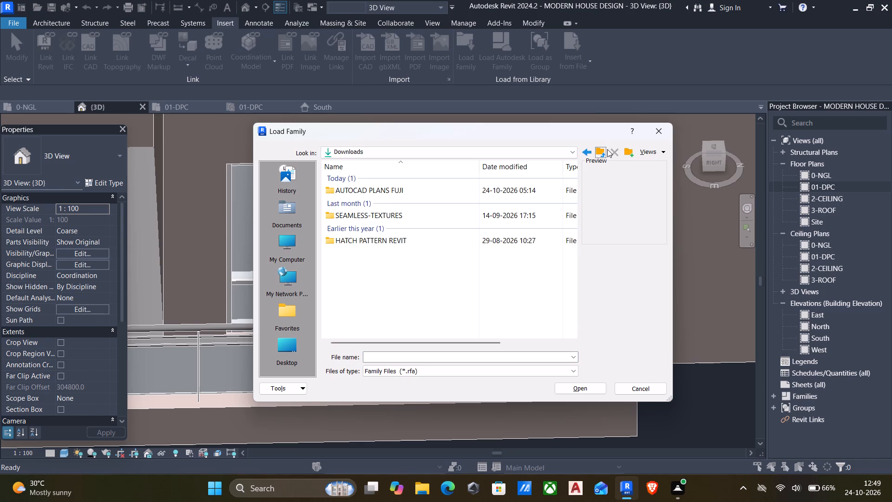
left_click(601, 150)
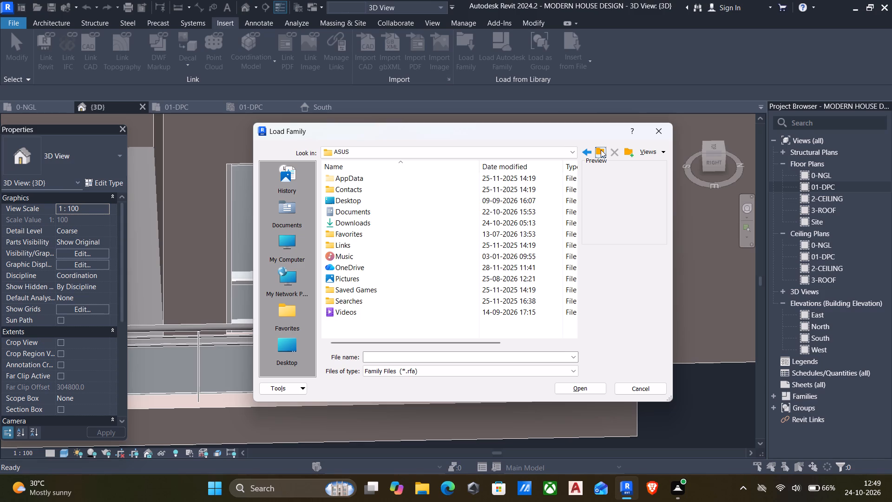
left_click(601, 150)
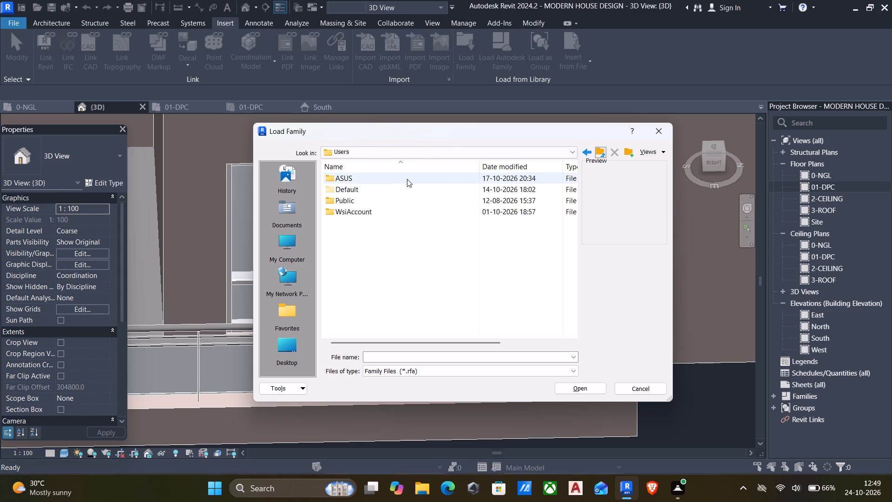
left_click(515, 149)
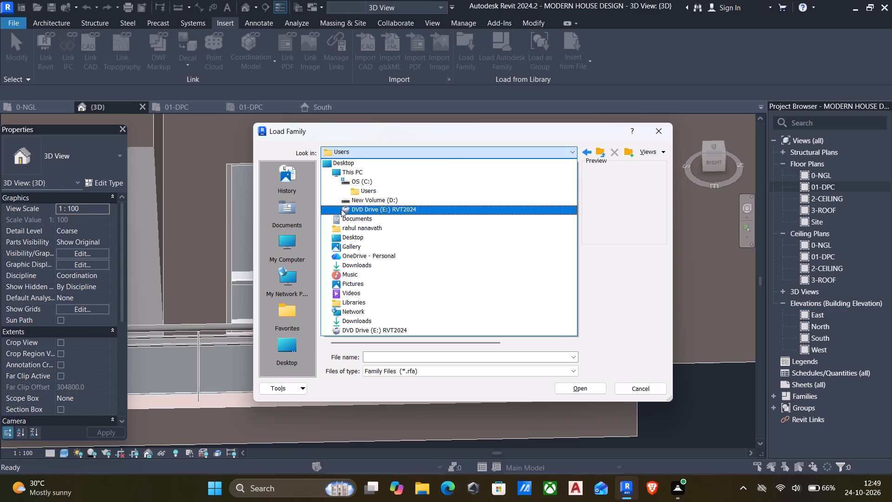
left_click(357, 172)
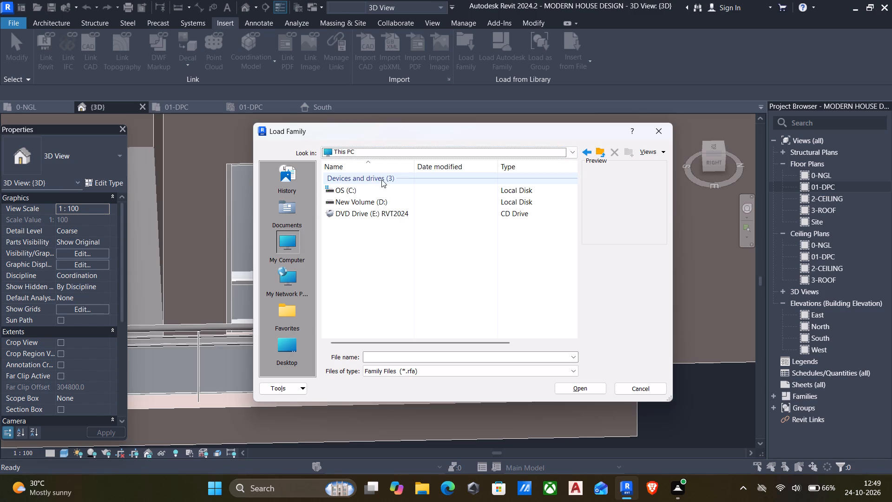
double_click(346, 190)
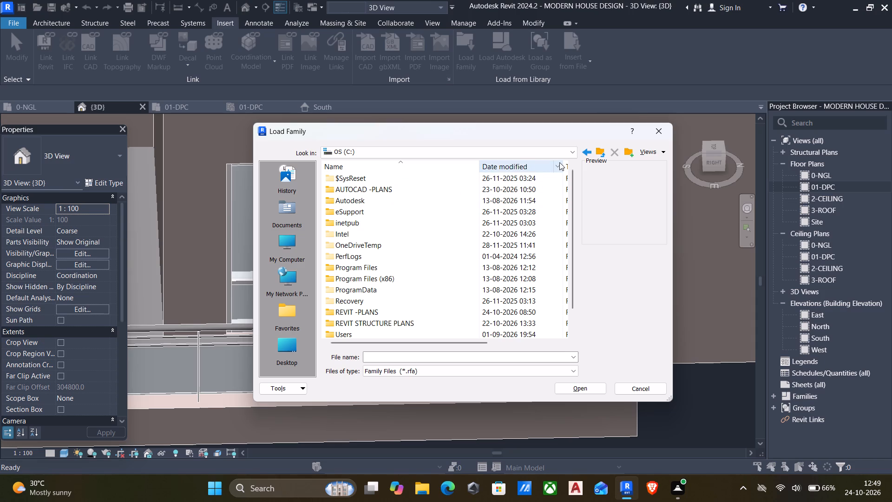
left_click(576, 152)
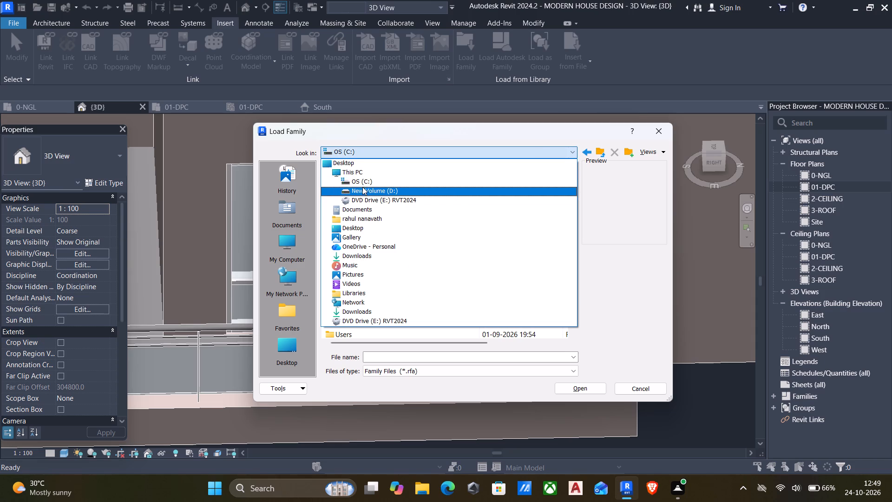
left_click(352, 172)
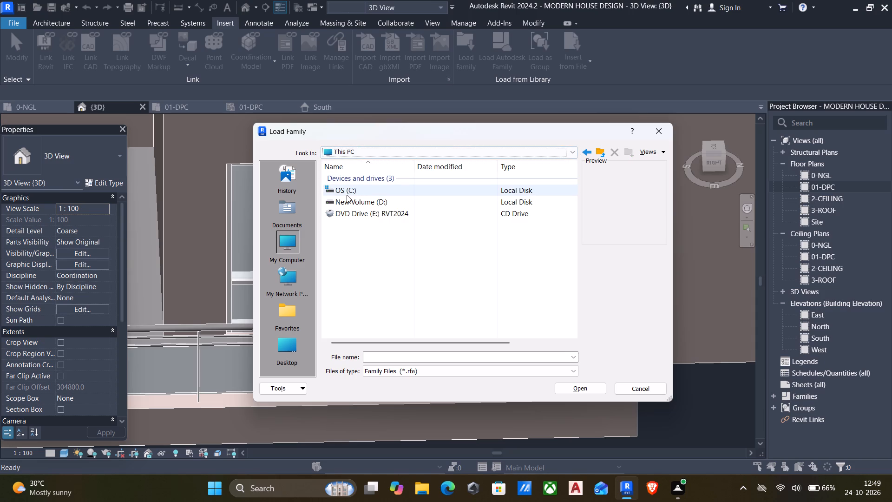
double_click(354, 191)
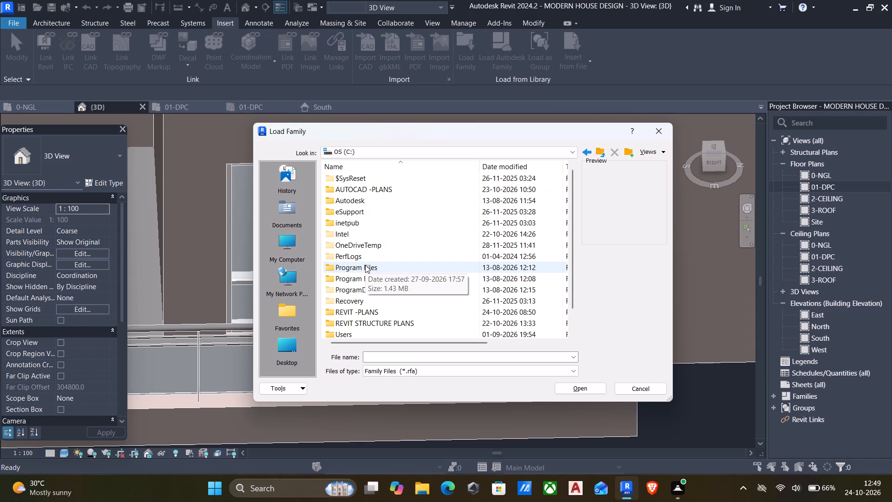
double_click(330, 314)
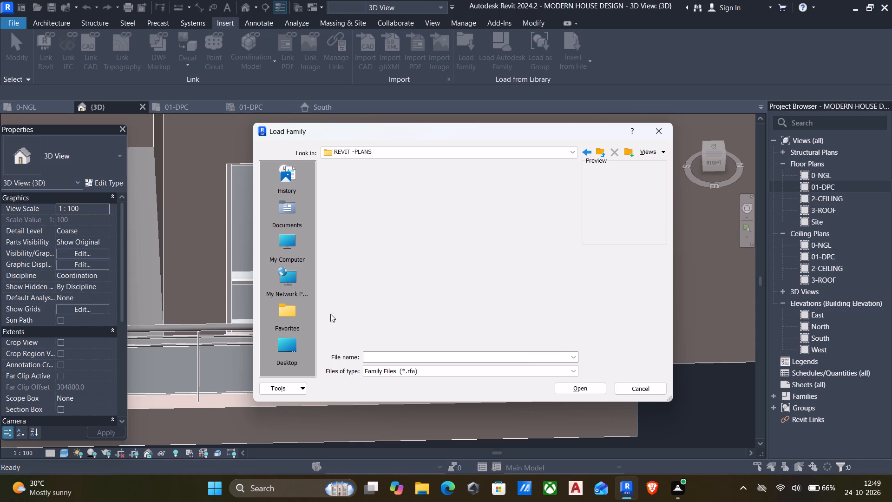
left_click(585, 152)
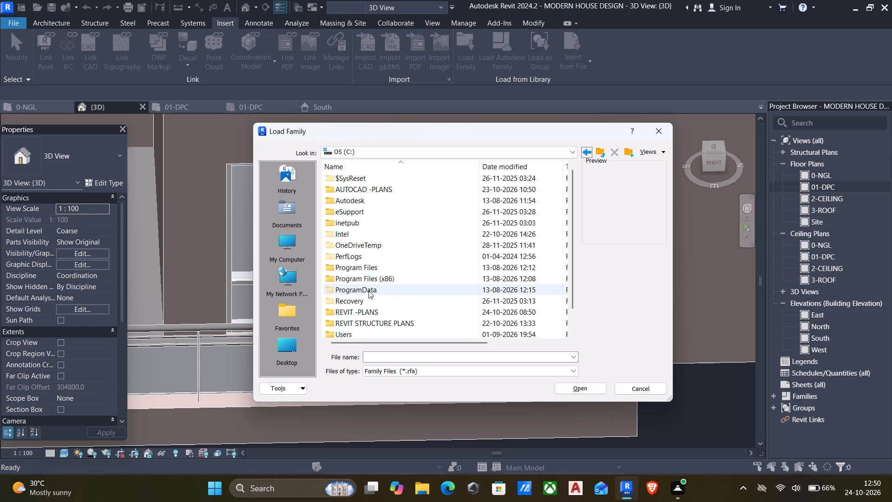
Look for the Revit family library in the C: drive's ProgramData folder, including its ASUS subfolder.
left_click(330, 289)
left_click(338, 288)
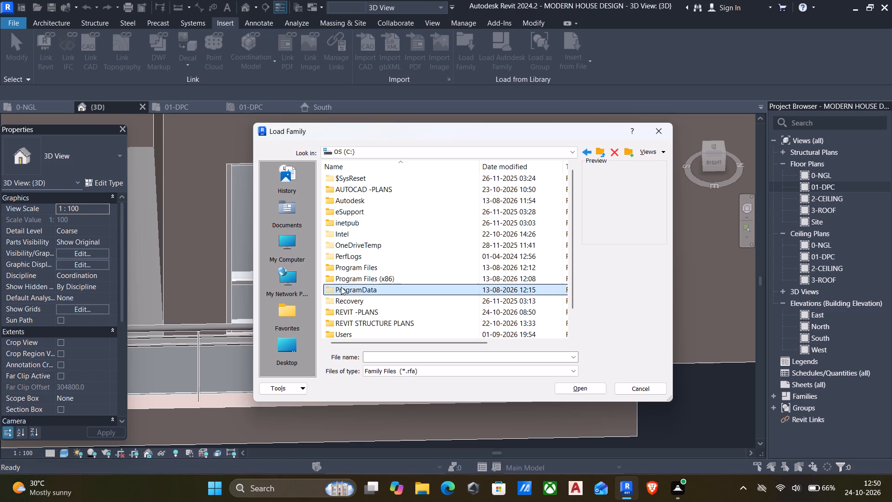
double_click(339, 287)
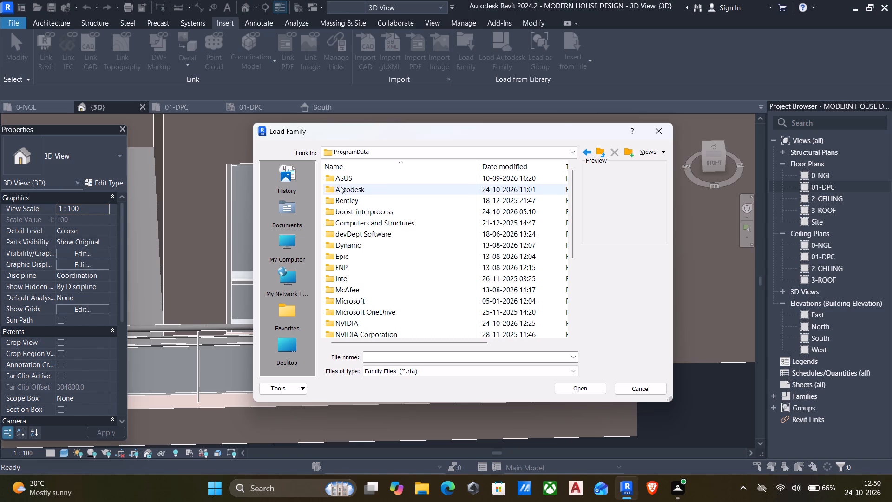
scroll(366, 227, "down", 7)
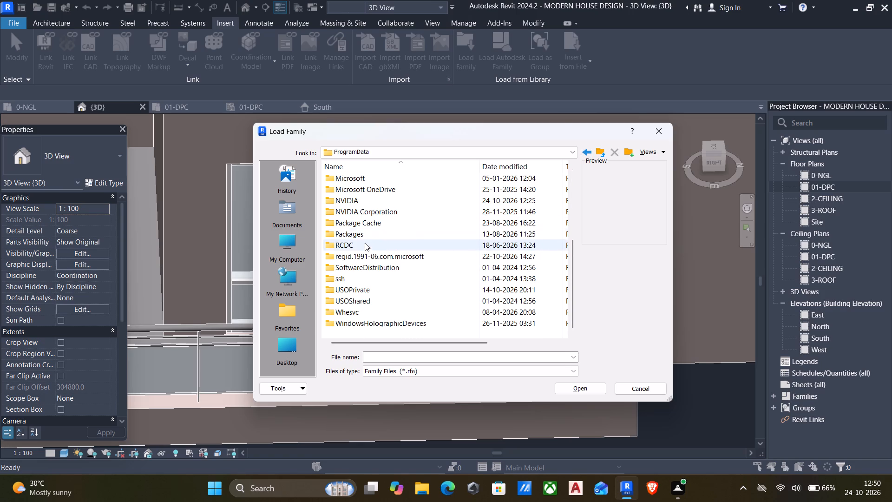
scroll(361, 255, "down", 4)
scroll(361, 254, "up", 4)
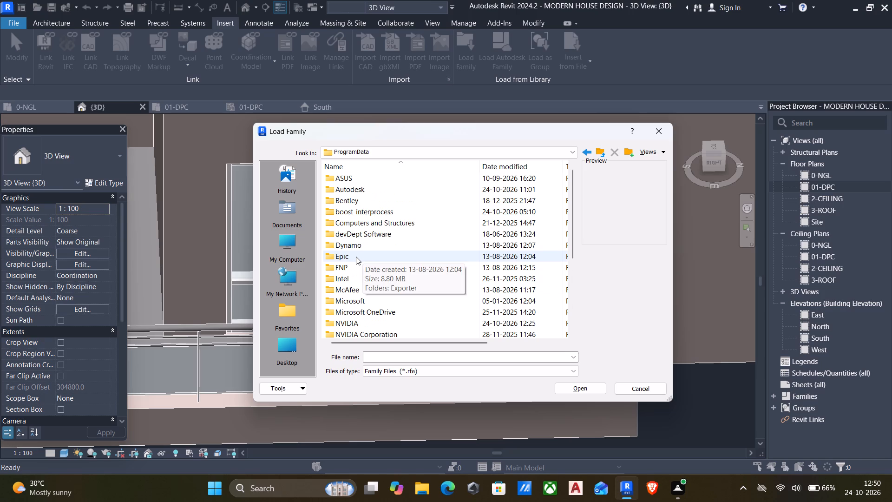
scroll(356, 257, "down", 3)
scroll(348, 228, "up", 5)
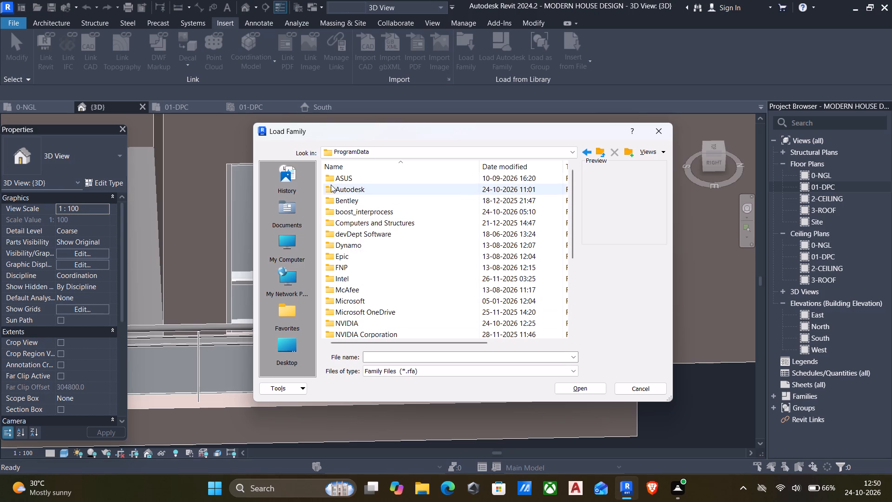
double_click(329, 179)
scroll(350, 240, "down", 11)
scroll(347, 284, "up", 6)
scroll(364, 247, "up", 5)
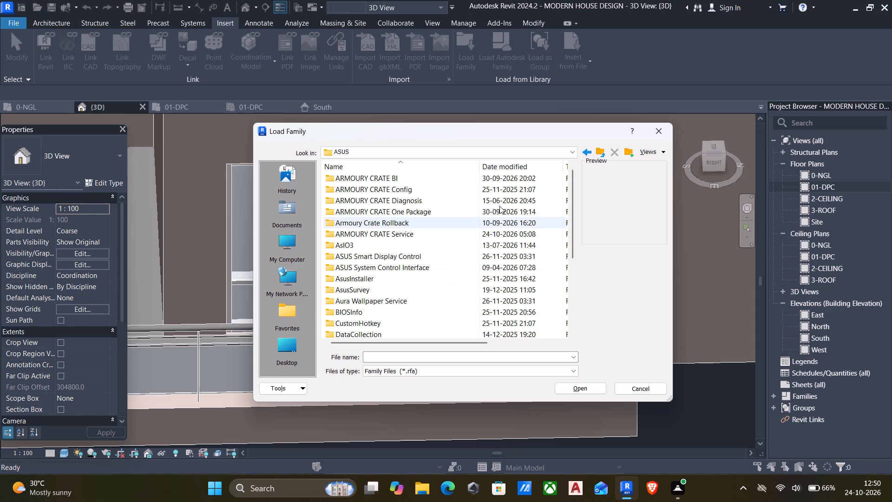
left_click(586, 152)
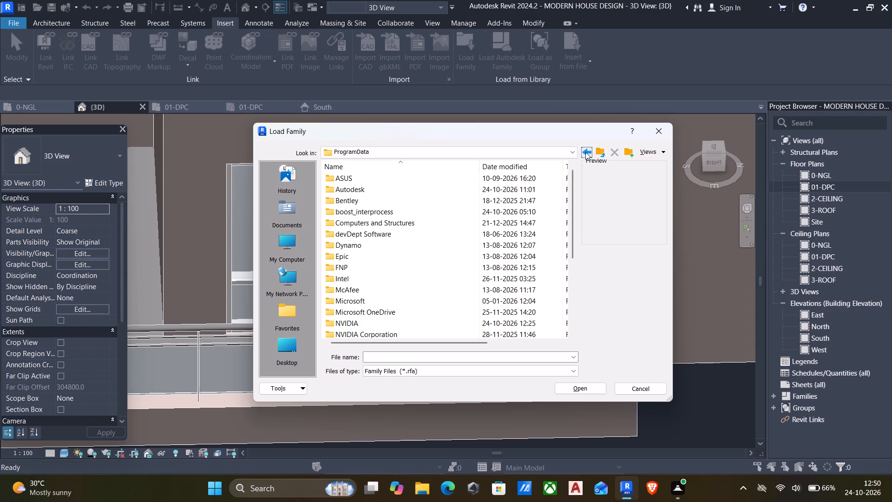
scroll(401, 280, "down", 6)
scroll(346, 266, "up", 9)
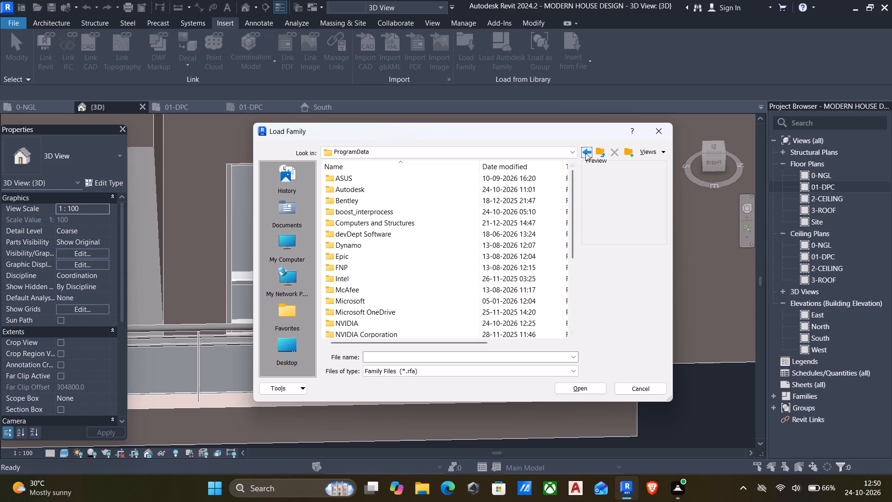
Look for families in ProgramData's Autodesk folder, checking Revit Server 2024 and its Config folder, and abandon the loading.
left_click(585, 153)
scroll(365, 206, "down", 2)
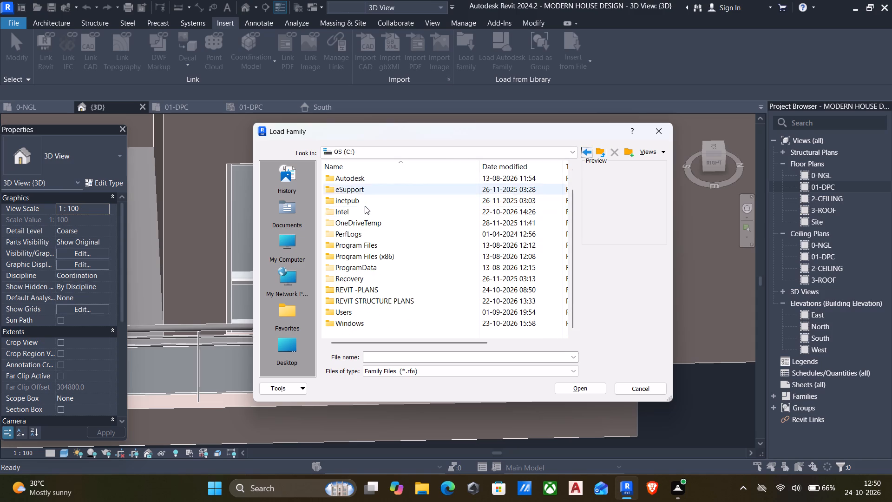
scroll(365, 206, "down", 2)
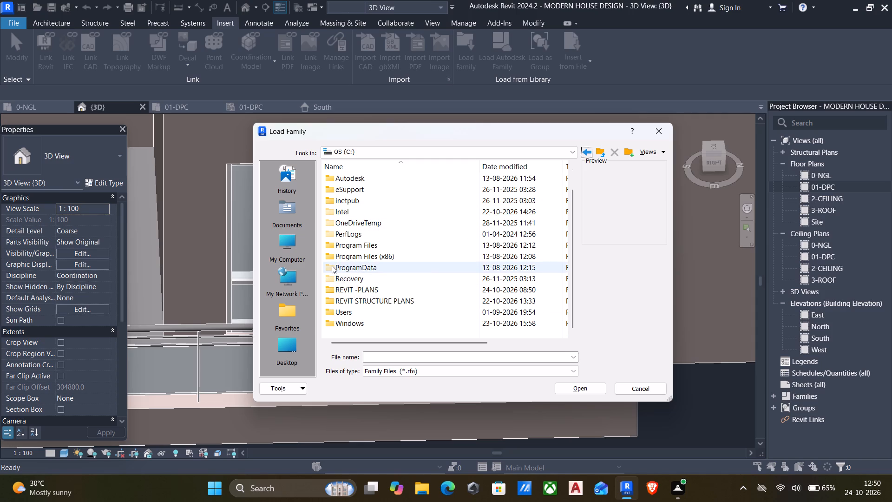
double_click(331, 265)
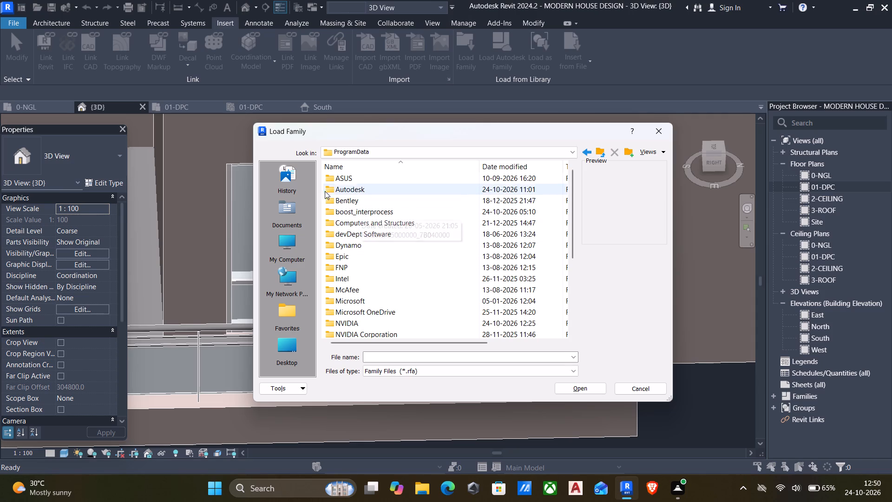
double_click(330, 188)
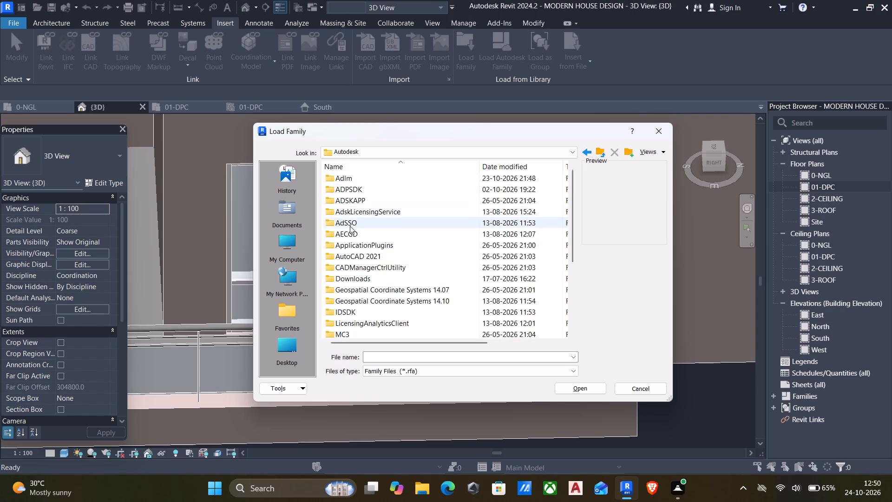
scroll(350, 226, "down", 5)
double_click(328, 252)
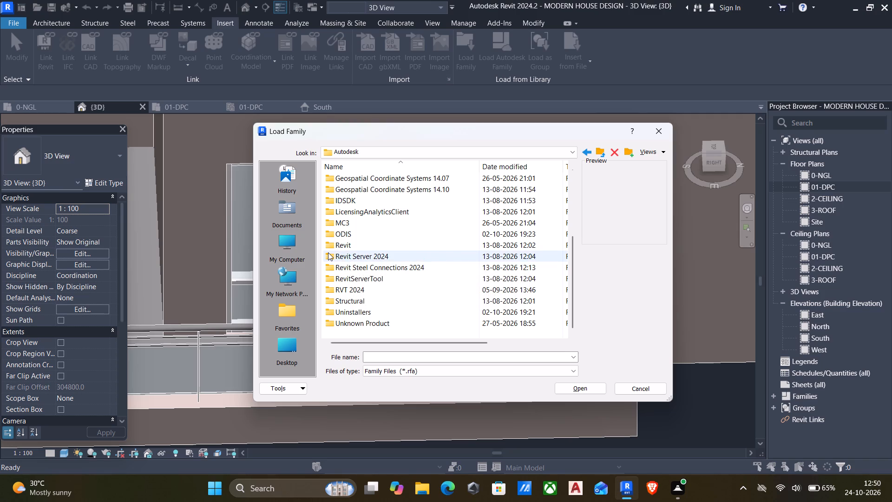
triple_click(331, 179)
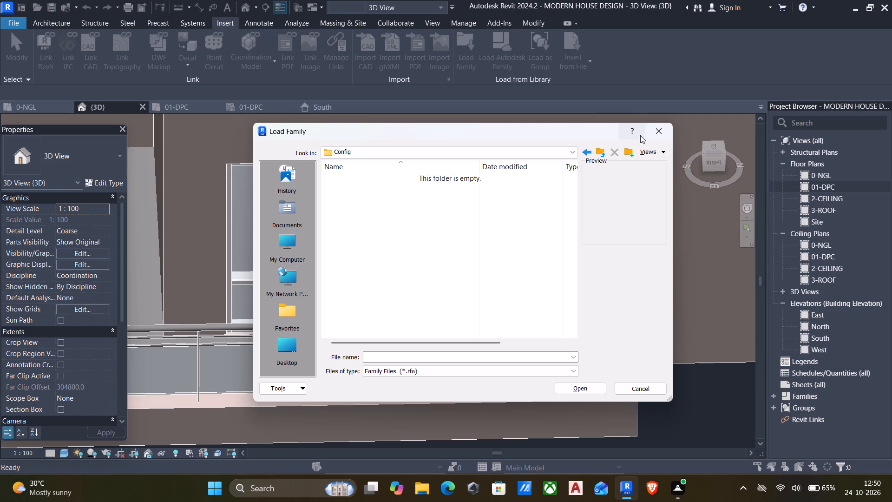
left_click(655, 127)
Restart Load Family and browse through the C: drive's ProgramData folder to its Autodesk folder.
left_click(471, 40)
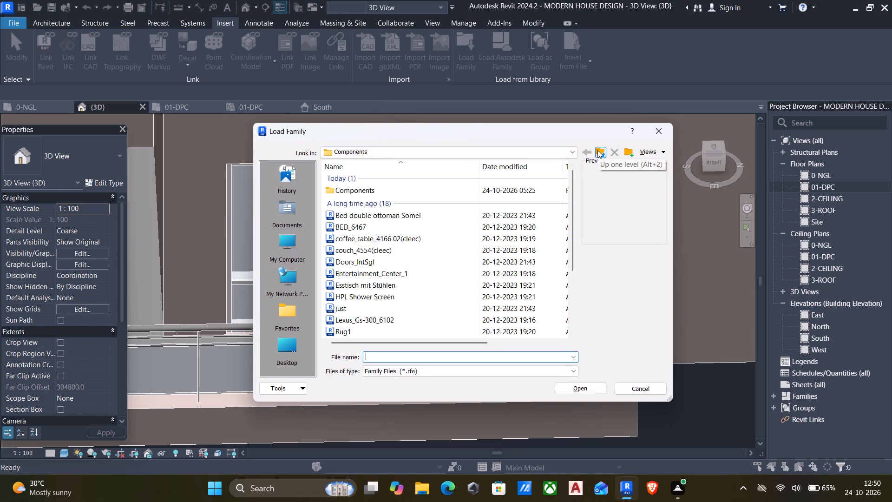
left_click(597, 150)
left_click(597, 150)
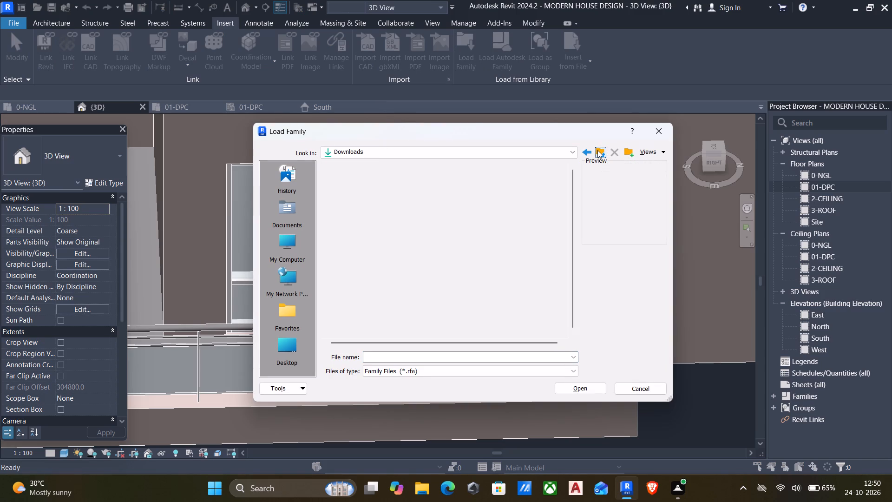
left_click(597, 150)
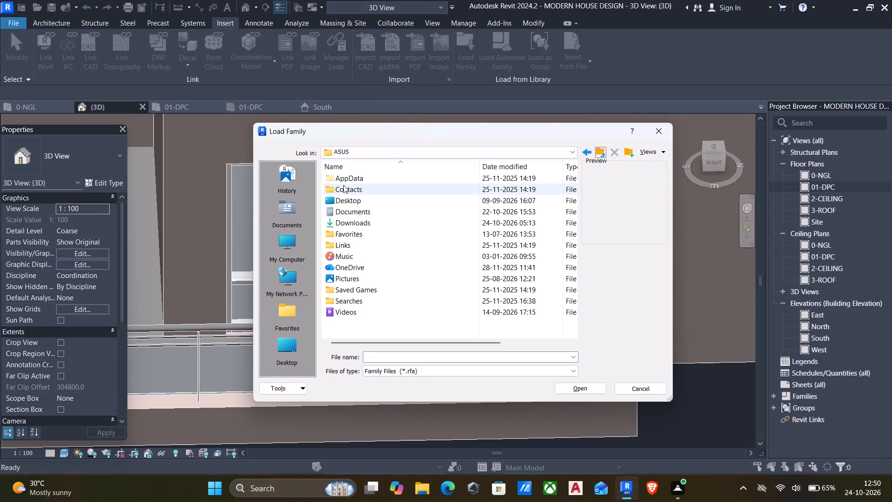
left_click(279, 348)
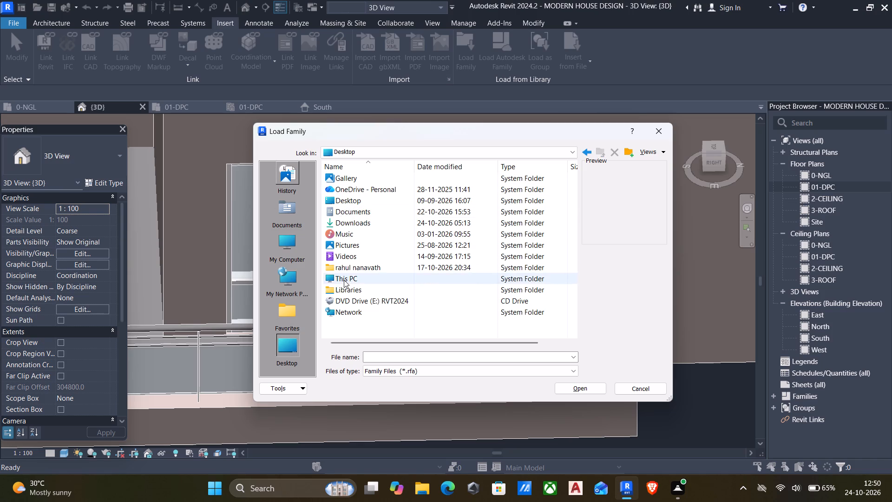
double_click(344, 281)
double_click(357, 193)
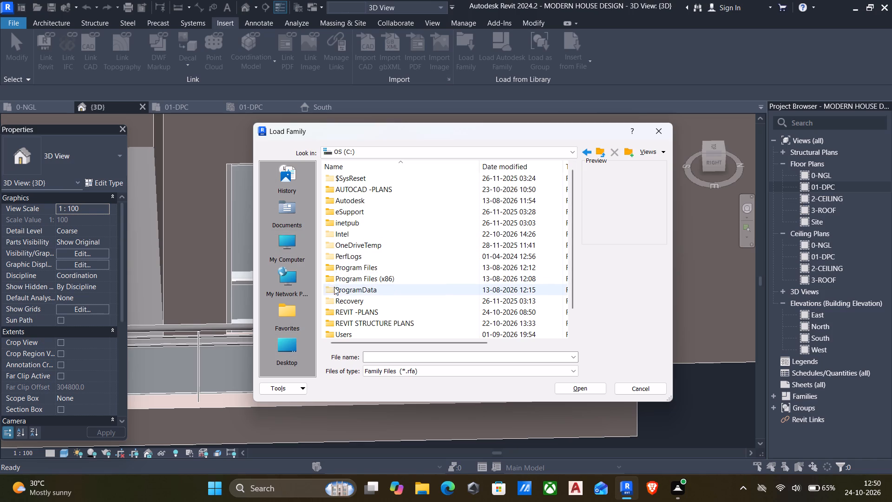
double_click(328, 288)
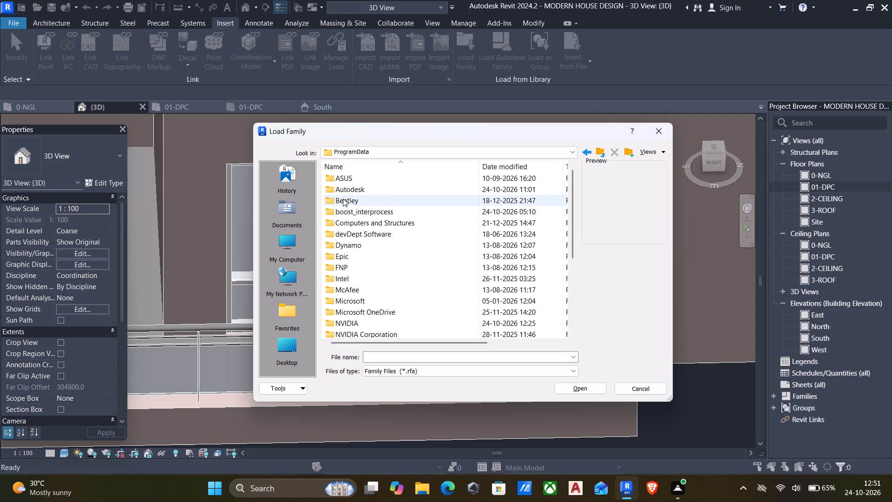
double_click(329, 190)
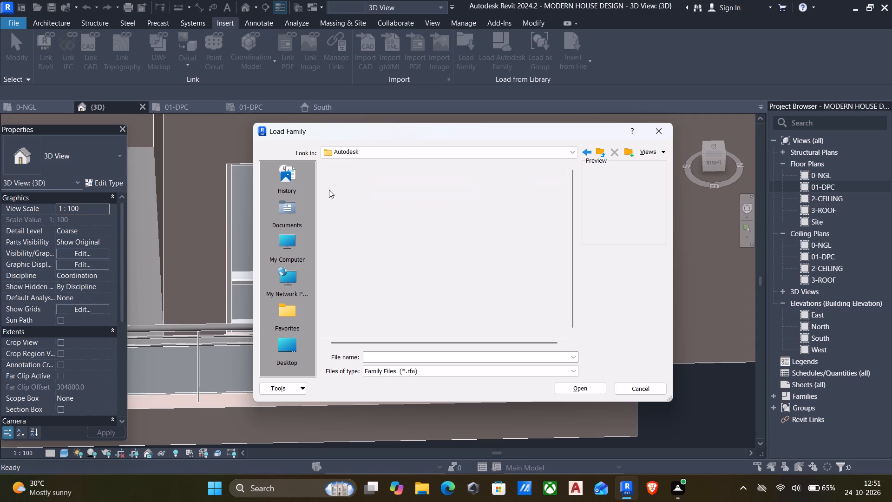
Open the Doors family folder under RVT 2024, Libraries, English, US.
scroll(367, 244, "down", 6)
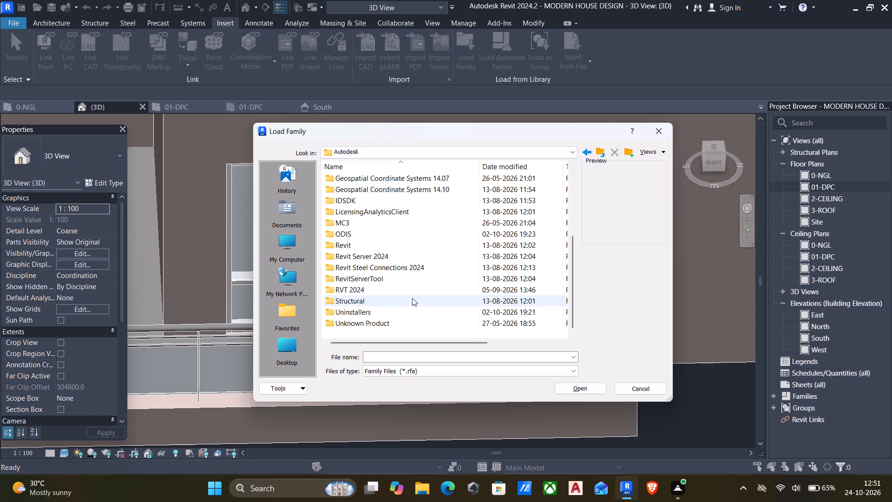
double_click(326, 291)
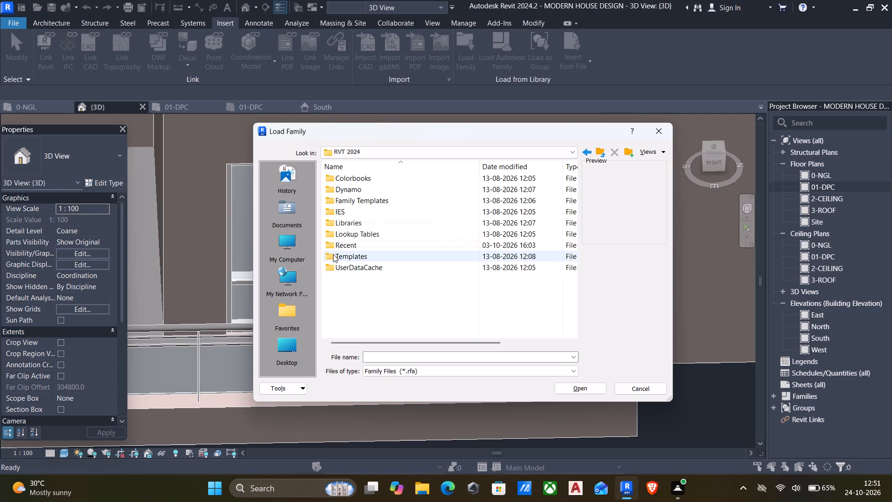
double_click(327, 224)
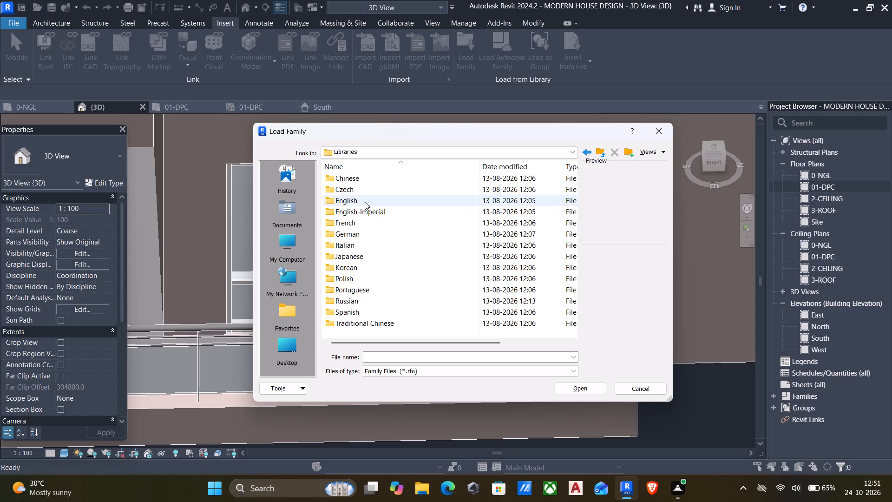
double_click(328, 201)
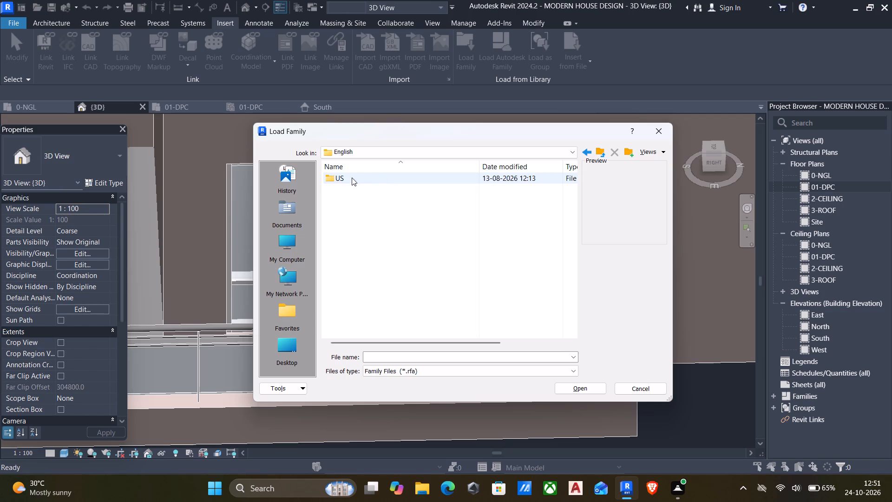
double_click(332, 178)
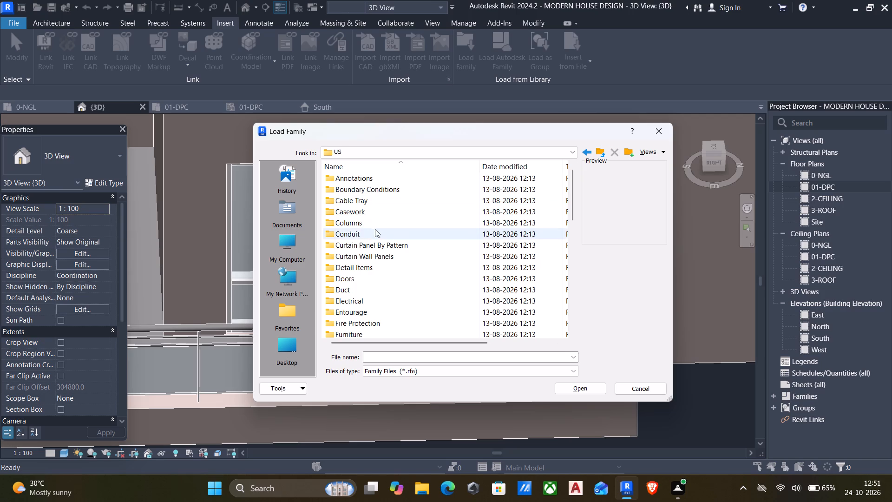
double_click(333, 279)
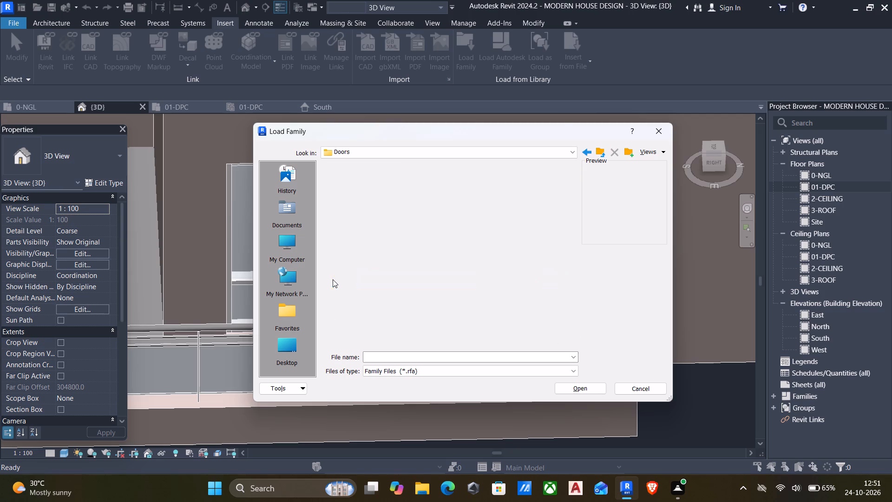
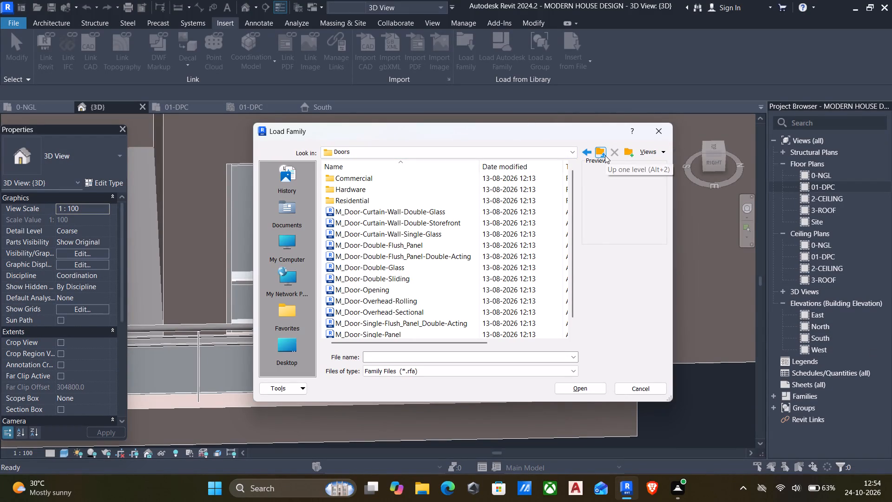
Preview the curtain-wall and double door families in the Doors folder, comparing the Double-Glass, Double-Storefront and Single-Glass versions.
left_click(463, 209)
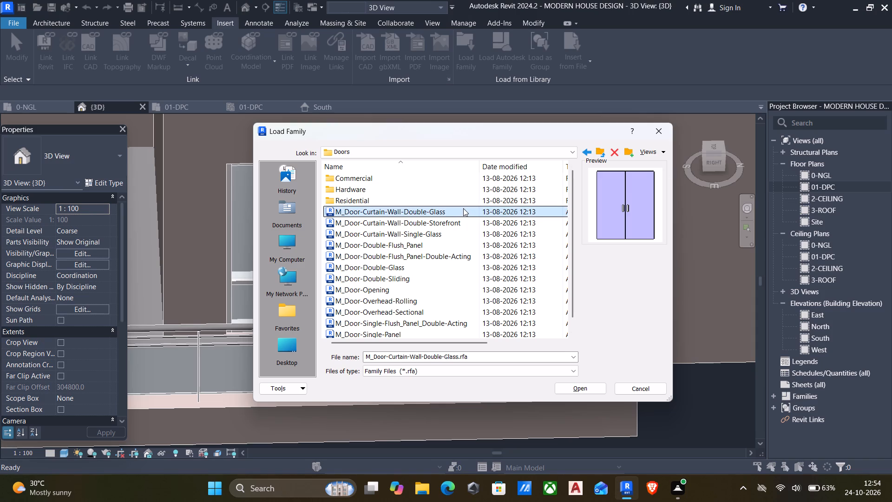
key("Down")
key("Down")
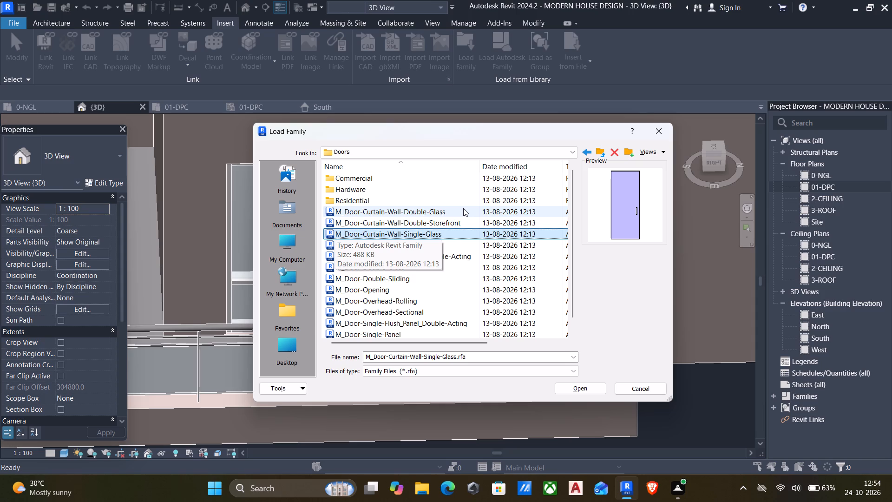
key("Down")
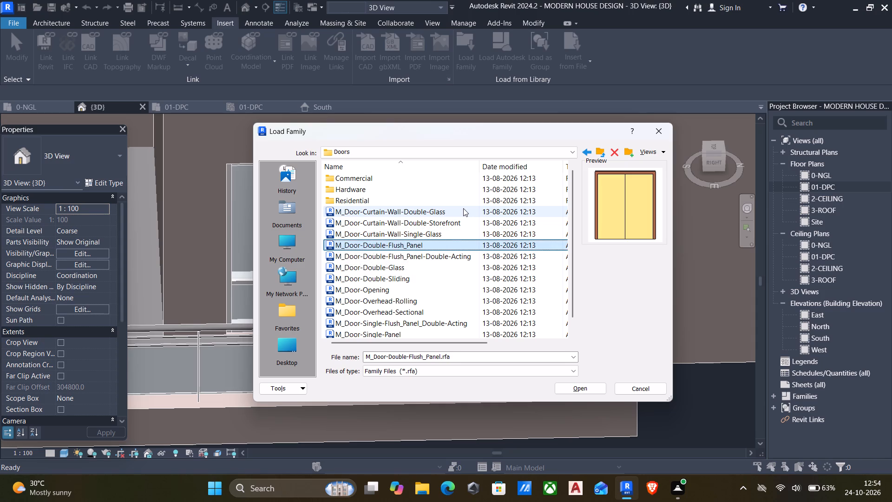
key("Down")
key("Down")
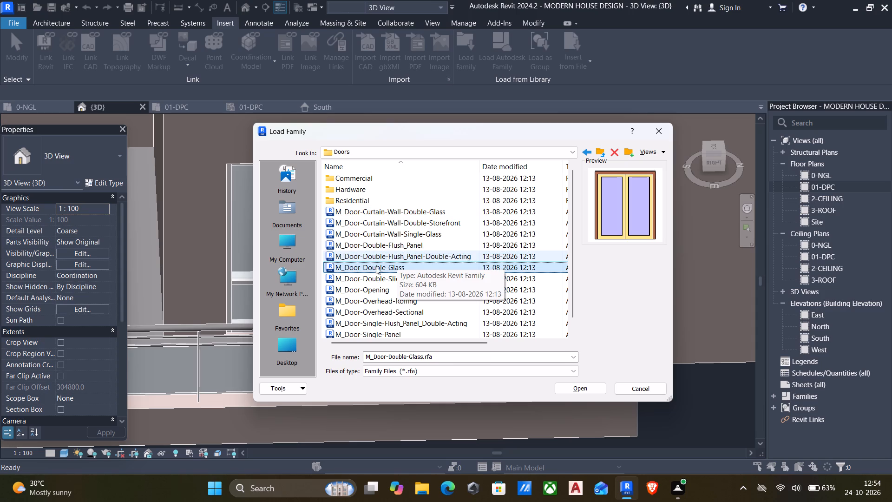
left_click(366, 223)
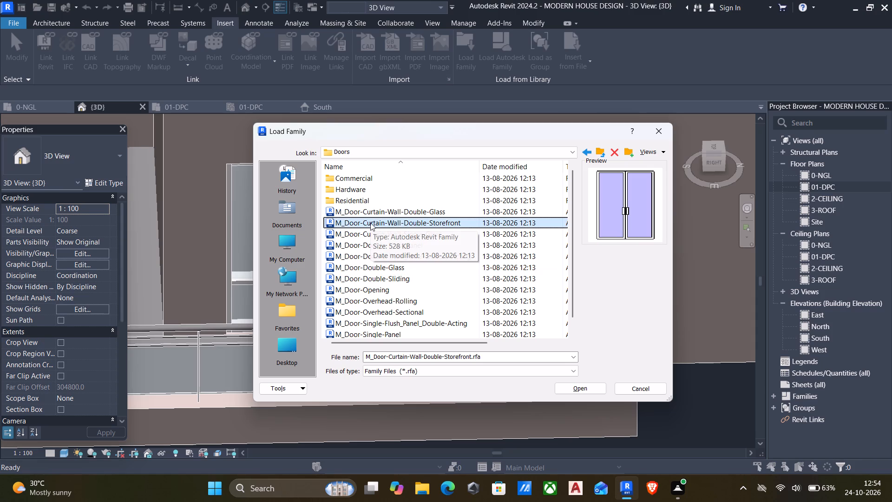
key("Up")
key("Up")
key("Down")
key("Down")
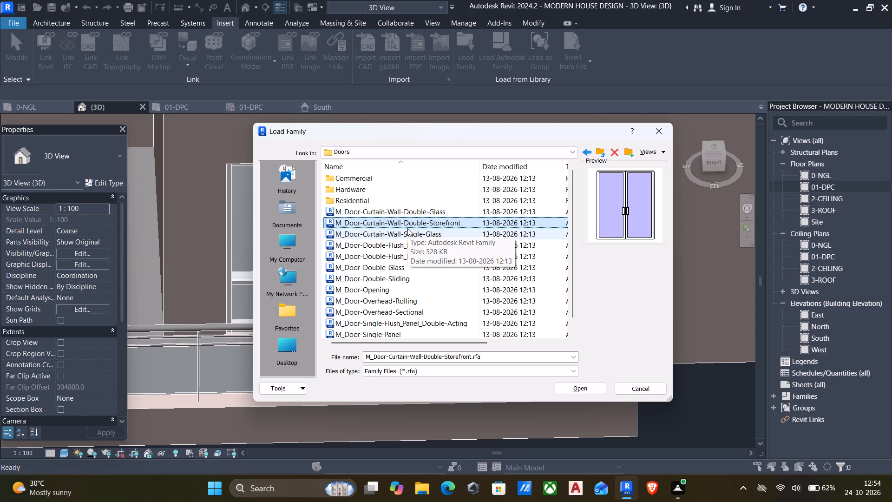
Preview the remaining door families in the Doors folder, from Curtain-Wall-Single-Glass down to M_Door-Single-Panel.
key("Down")
key("Down")
key("Down")
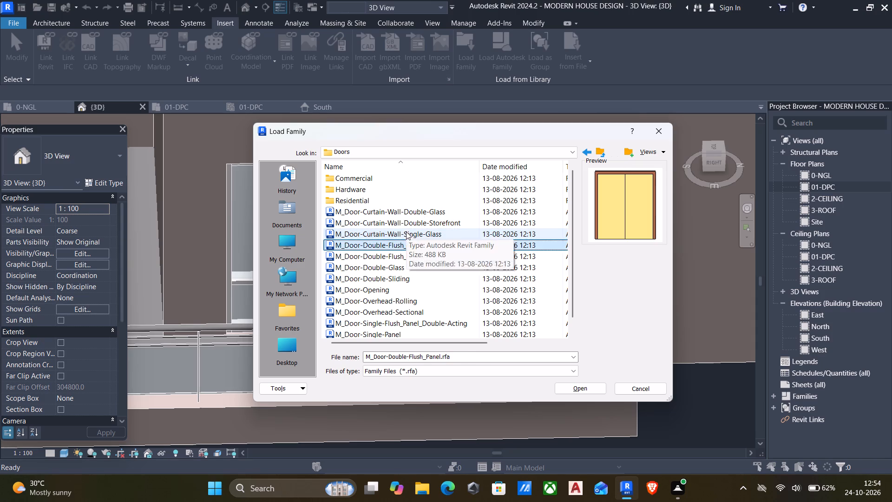
key("Down")
key("Down")
key("Down")
key("Down")
key("Down")
key("Down")
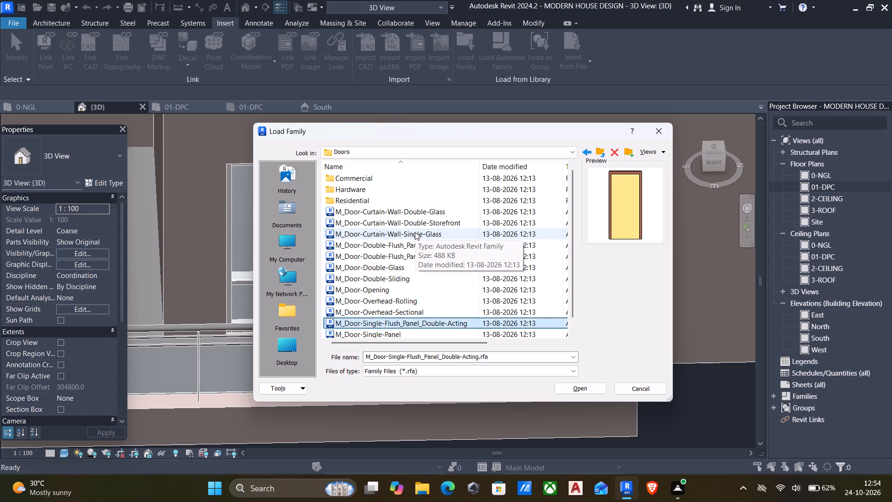
key("Down")
key("Down")
key("Down")
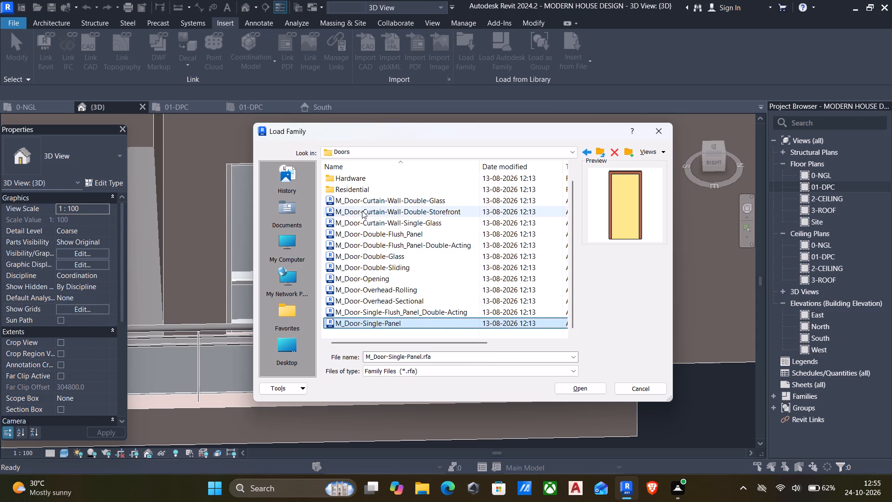
Open the Residential doors subfolder and look through its exterior and interior door families.
double_click(332, 184)
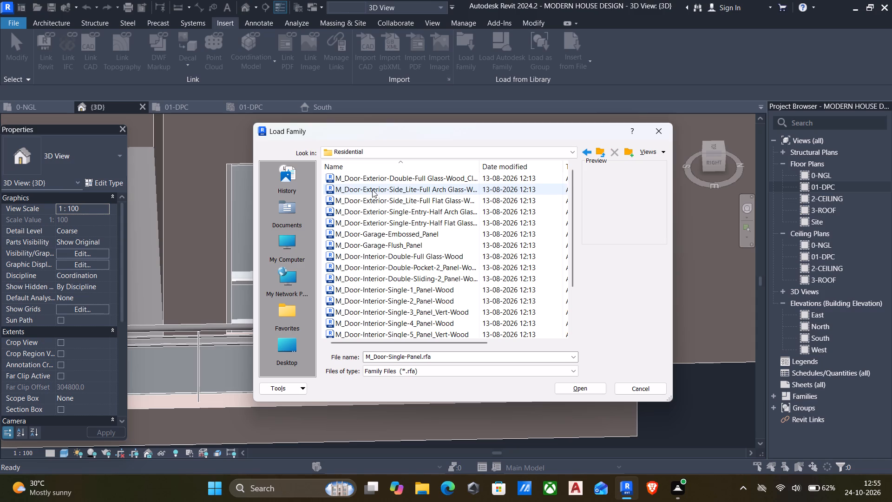
left_click(367, 181)
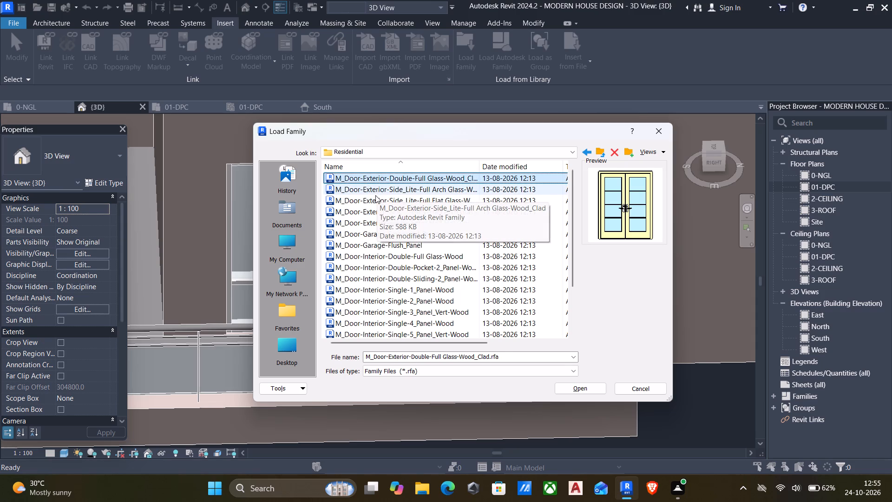
key("Down")
key("Down")
key("Down")
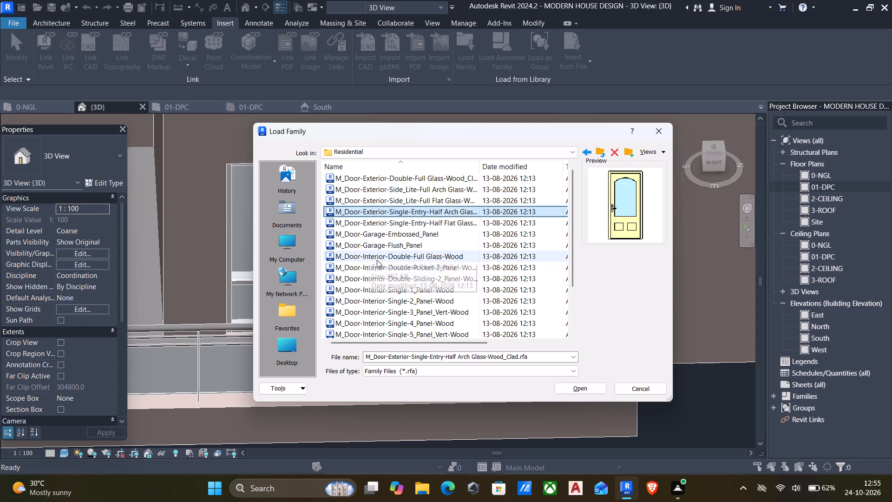
scroll(358, 311, "down", 5)
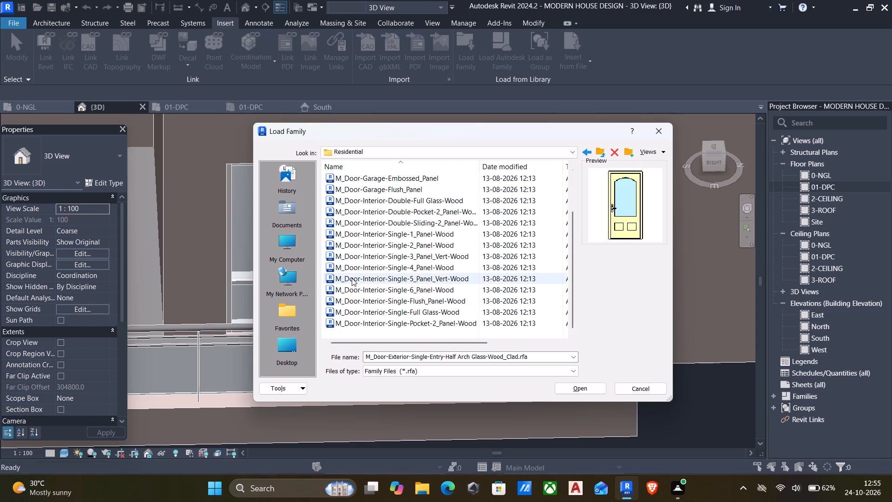
Go back up from the US library to the C: drive and check the REVIT -PLANS folder for families.
left_click(595, 152)
left_click(595, 152)
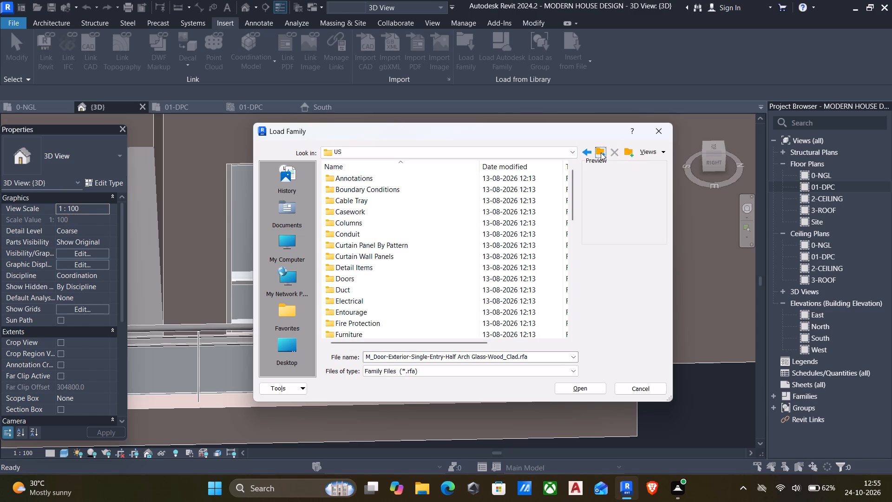
left_click(601, 152)
left_click(601, 152)
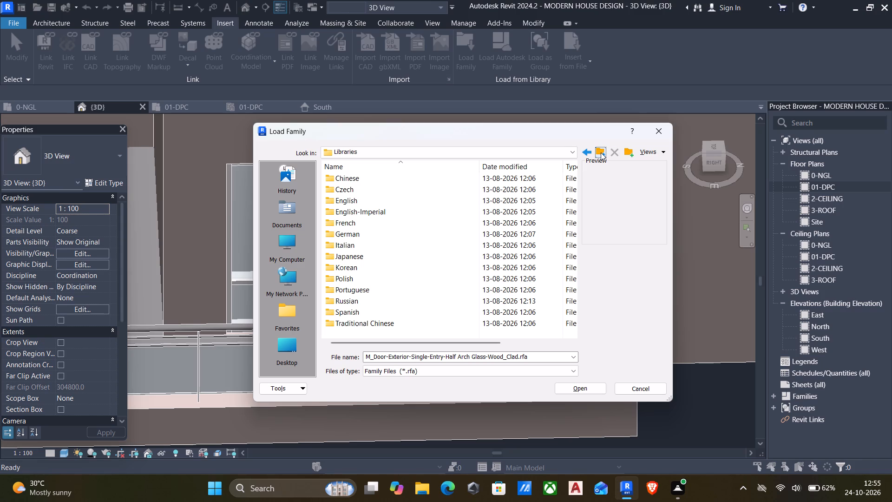
double_click(601, 152)
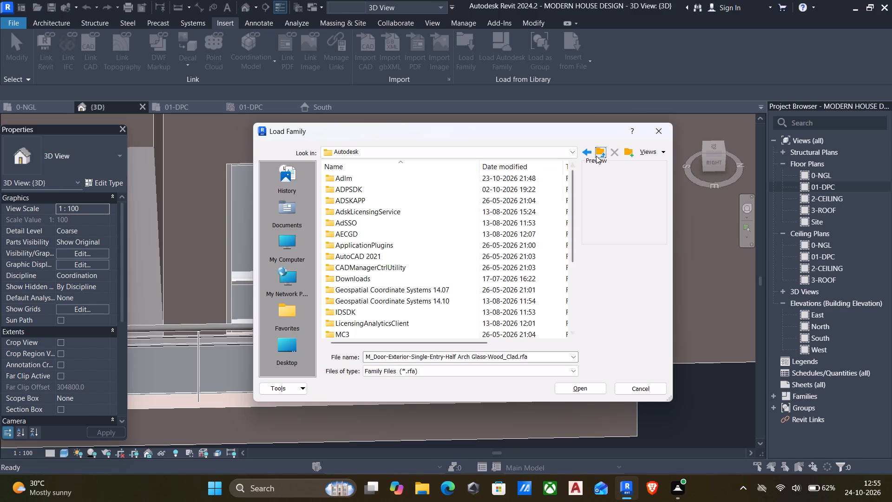
left_click(597, 156)
left_click(597, 156)
left_click(597, 156)
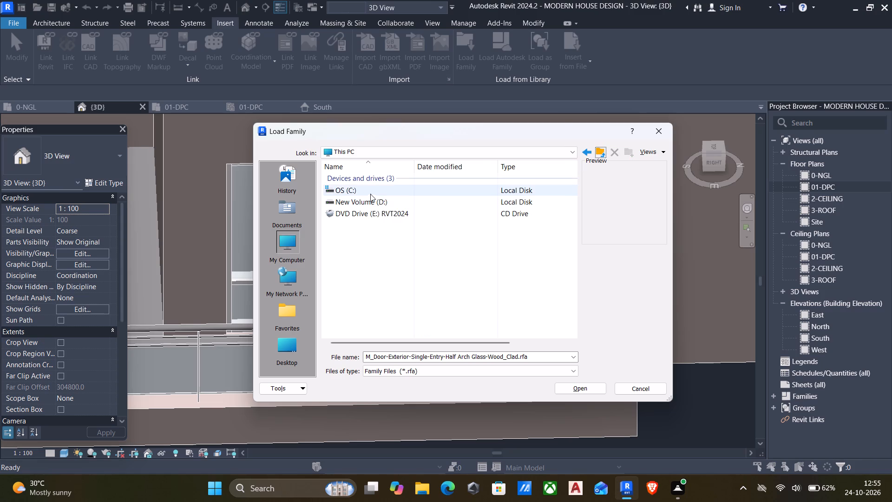
double_click(363, 191)
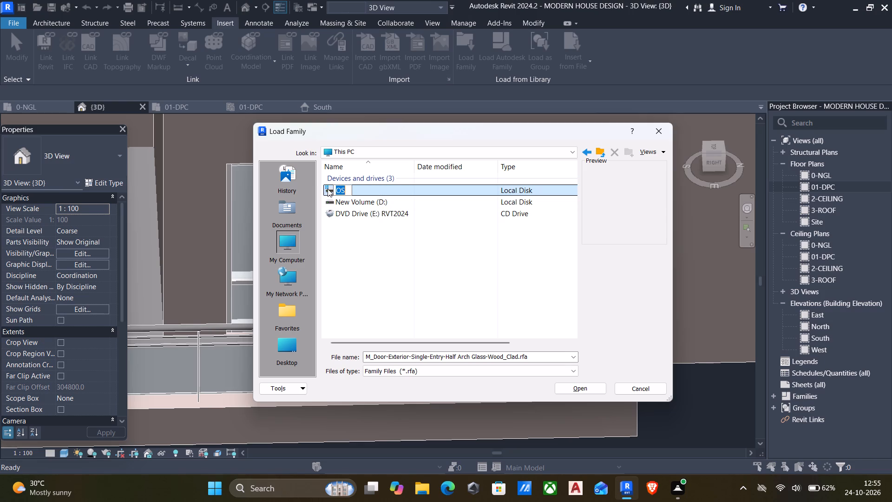
left_click(387, 249)
double_click(367, 192)
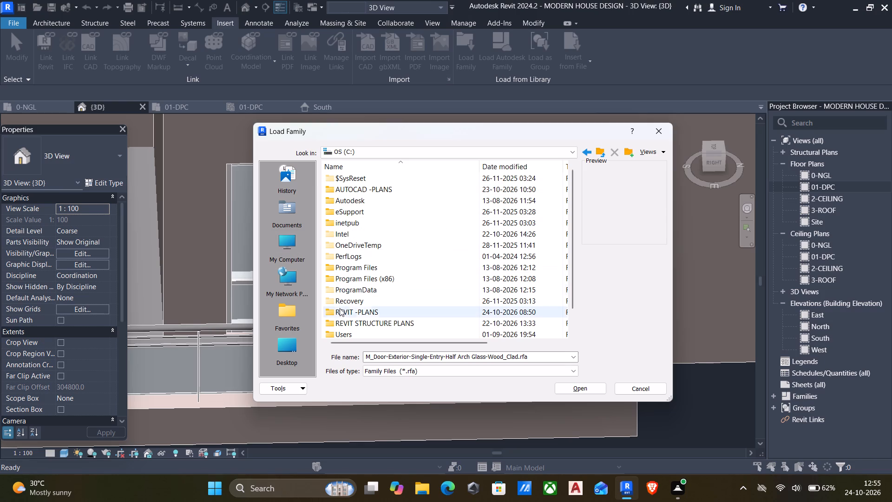
double_click(328, 312)
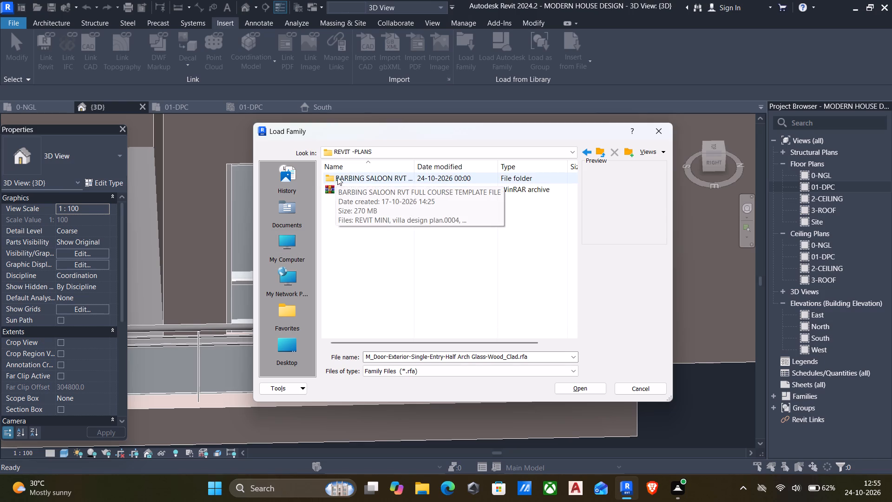
left_click(584, 153)
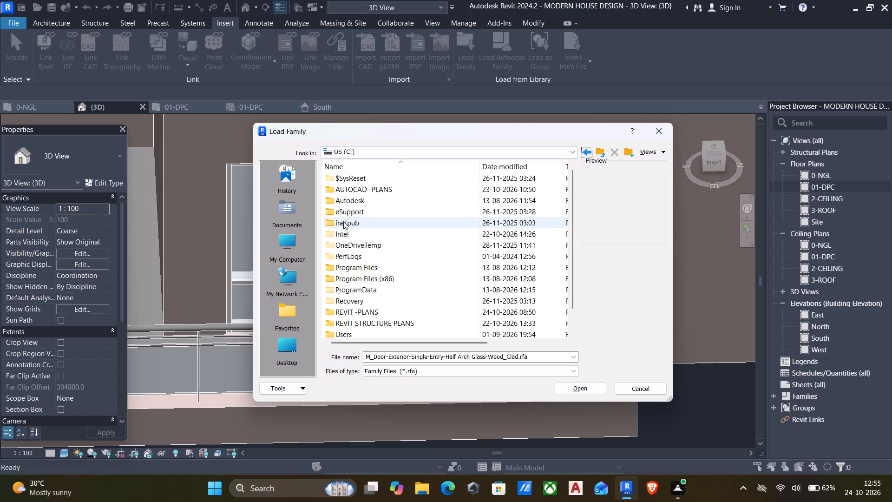
Return to the Desktop location and open the Components folder under Downloads, AUTOCAD PLANS FUJI.
left_click(580, 152)
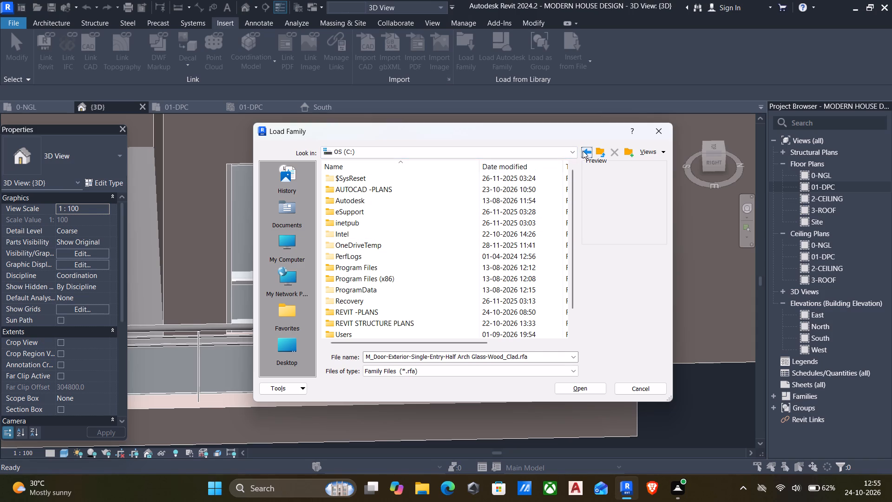
triple_click(583, 151)
triple_click(584, 151)
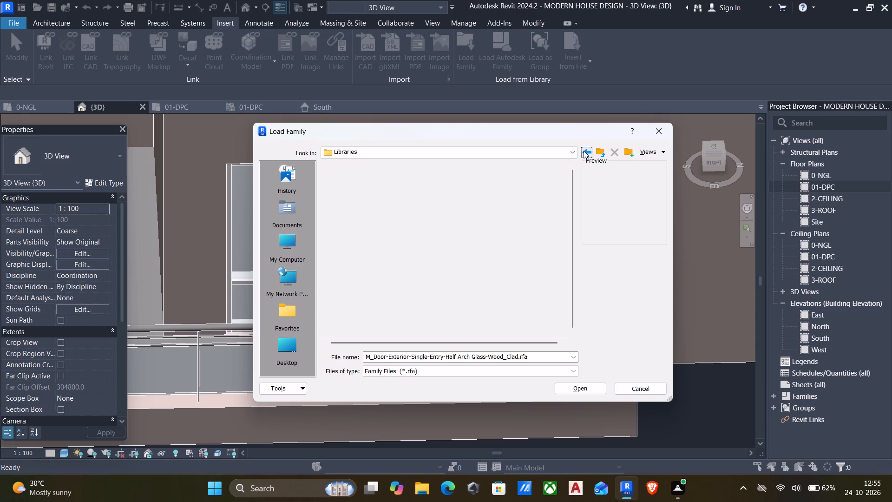
triple_click(584, 151)
double_click(584, 151)
triple_click(584, 151)
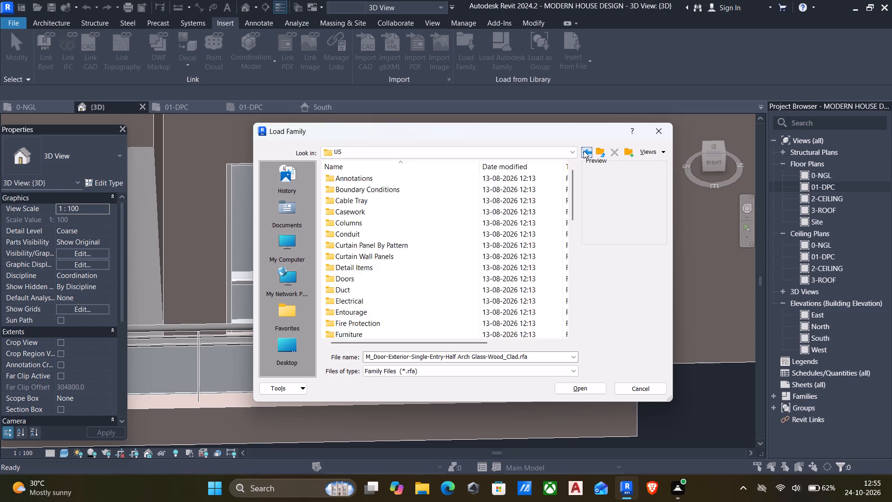
double_click(584, 151)
triple_click(584, 151)
left_click(584, 151)
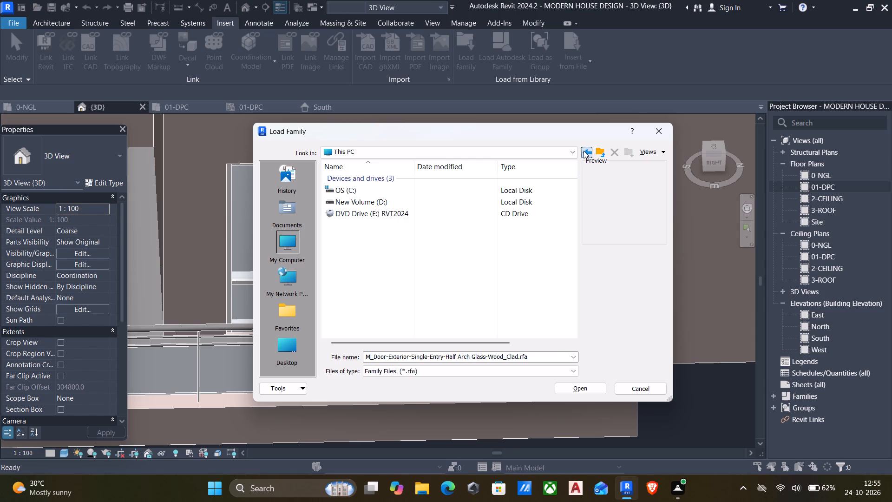
left_click(584, 151)
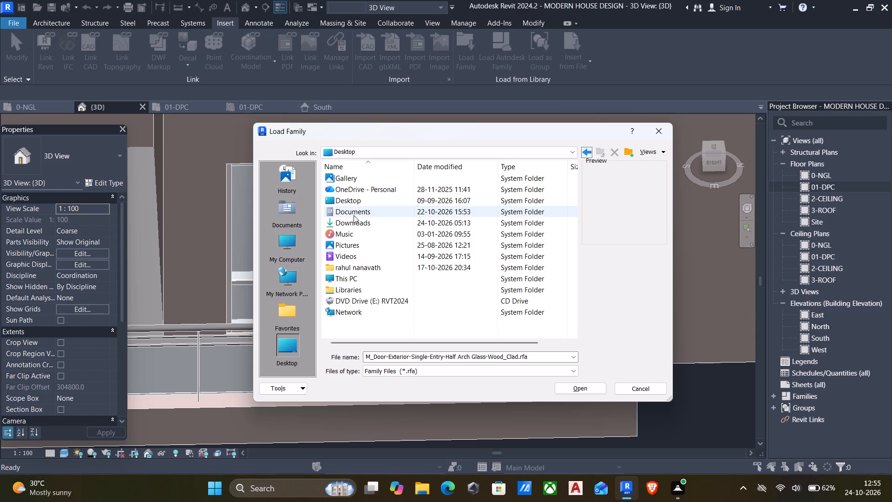
double_click(355, 222)
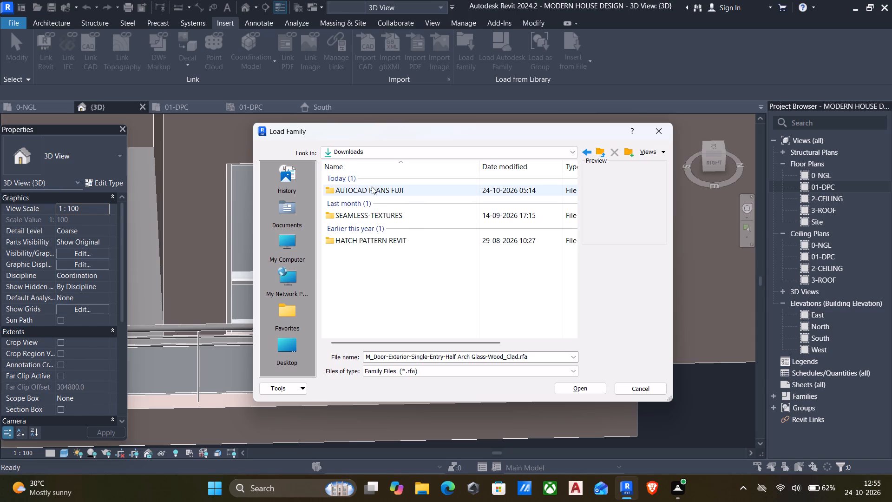
double_click(372, 187)
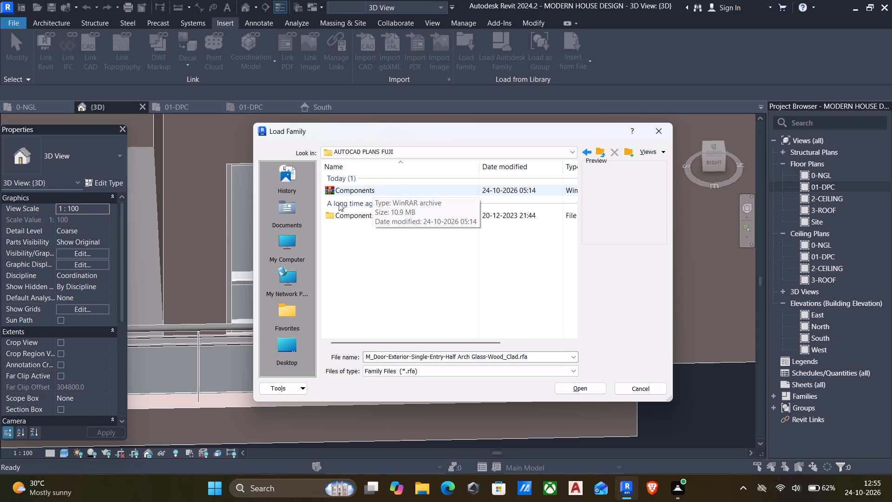
double_click(329, 214)
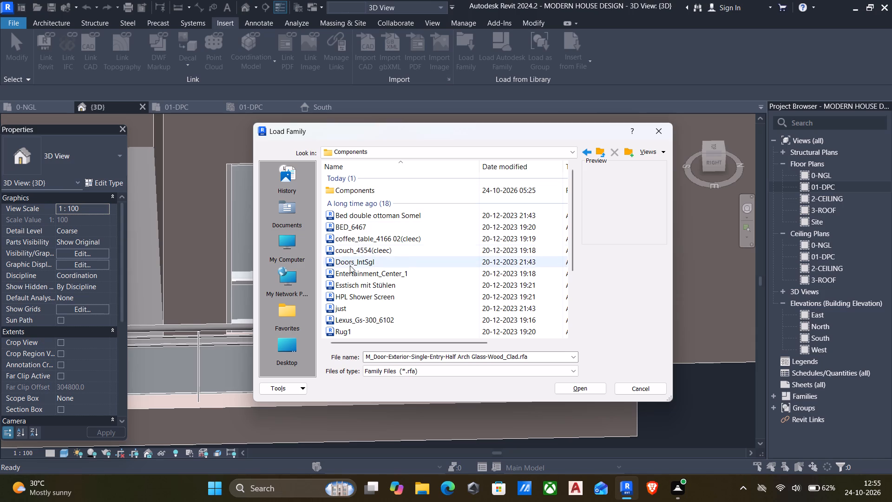
Preview the downloaded families in the Components folder, from Yu_Window back up to Bed double ottoman Somel.
scroll(344, 285, "down", 6)
left_click(362, 318)
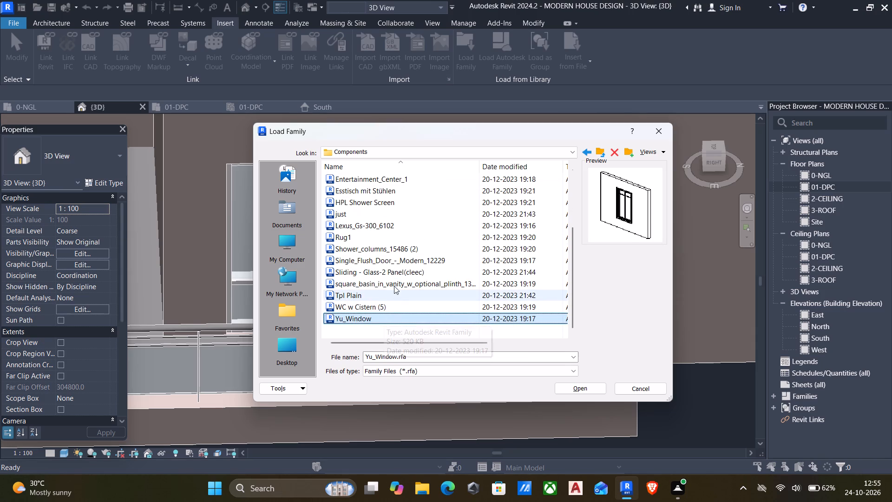
left_click(385, 271)
left_click(359, 283)
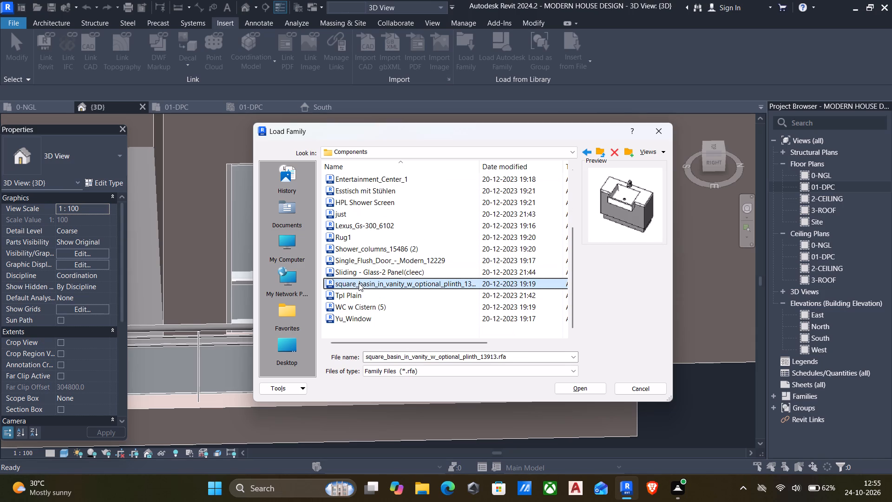
key("Up")
key("Up")
key("Up")
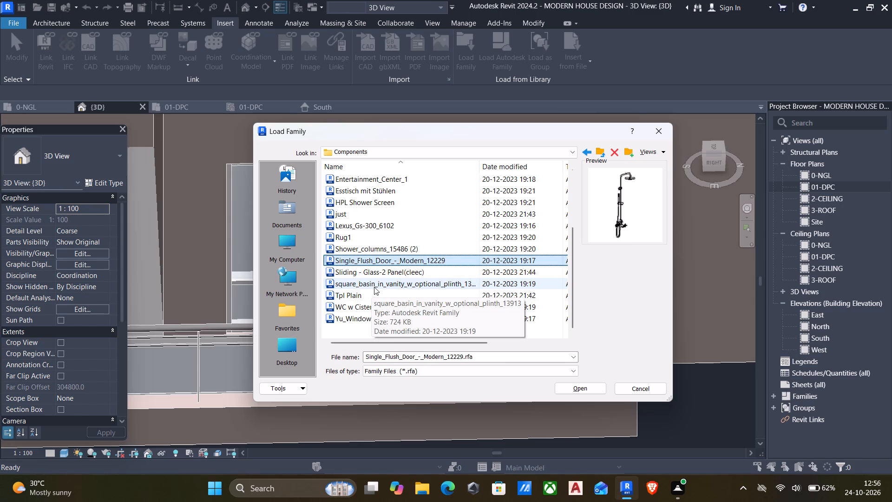
key("Up")
key("Up")
key("Up")
key("Up")
key("Up")
key("Up")
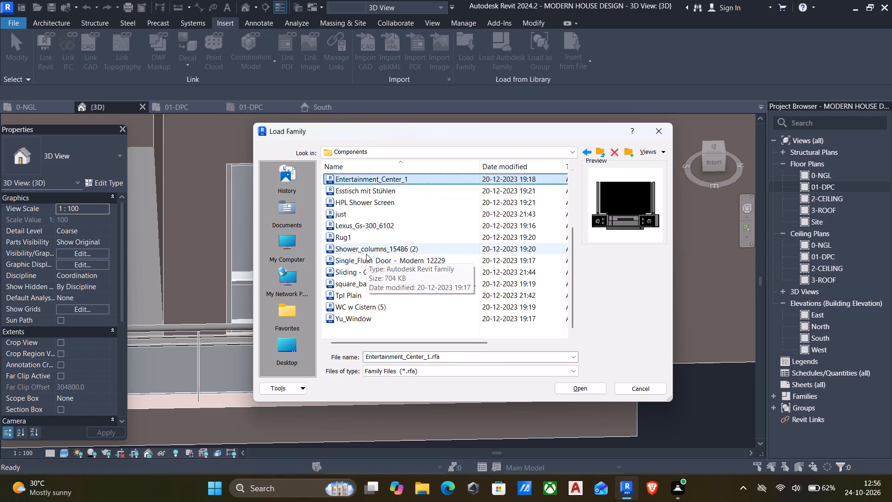
key("Up")
key("Up")
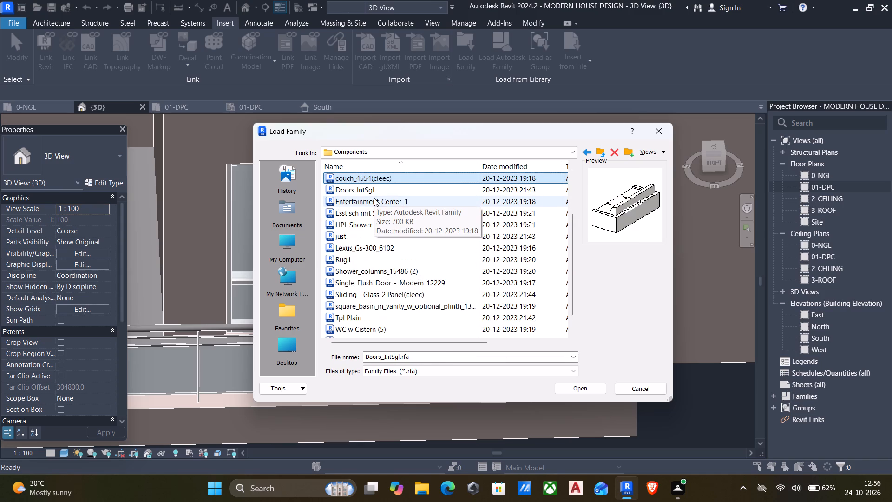
key("Up")
key("Up")
key("Up")
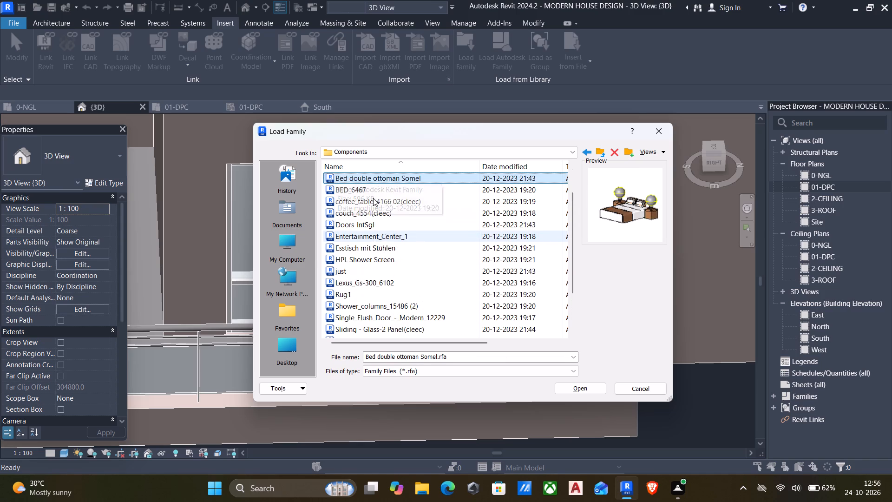
Browse from Components to the Doors folder of the English US library, under C: ProgramData, Autodesk, RVT 2024, Libraries.
key("Up")
key("Down")
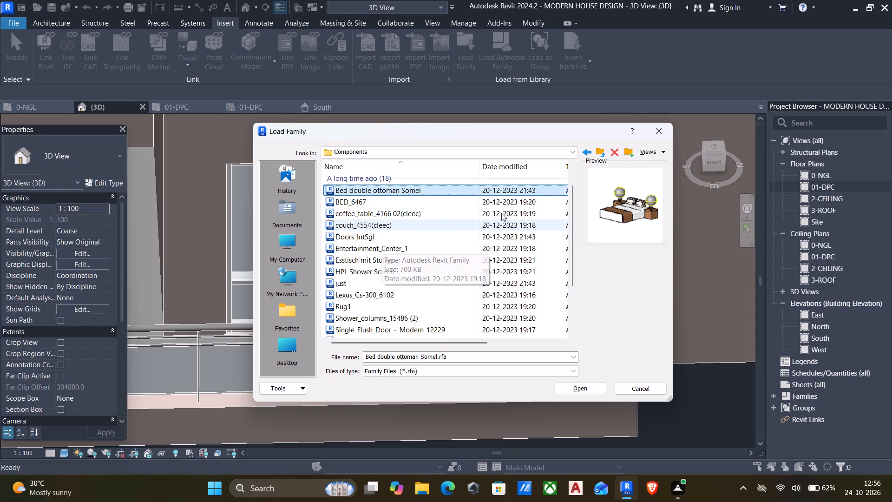
left_click(553, 153)
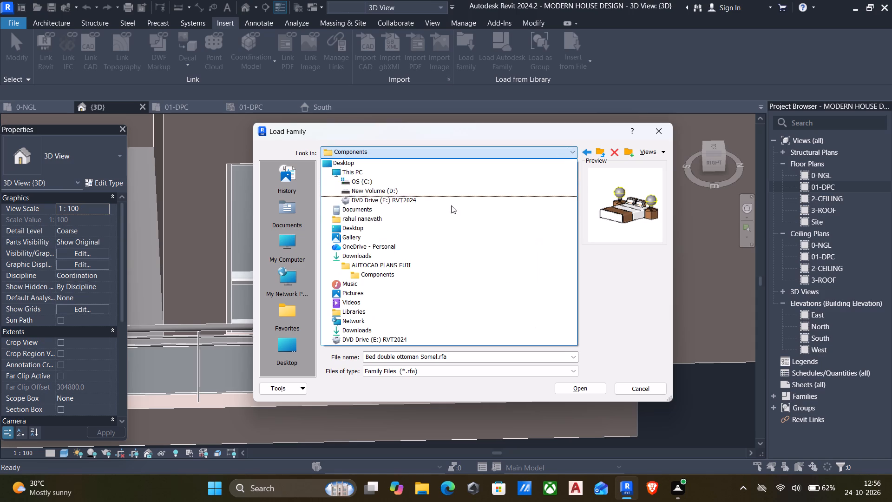
left_click(353, 171)
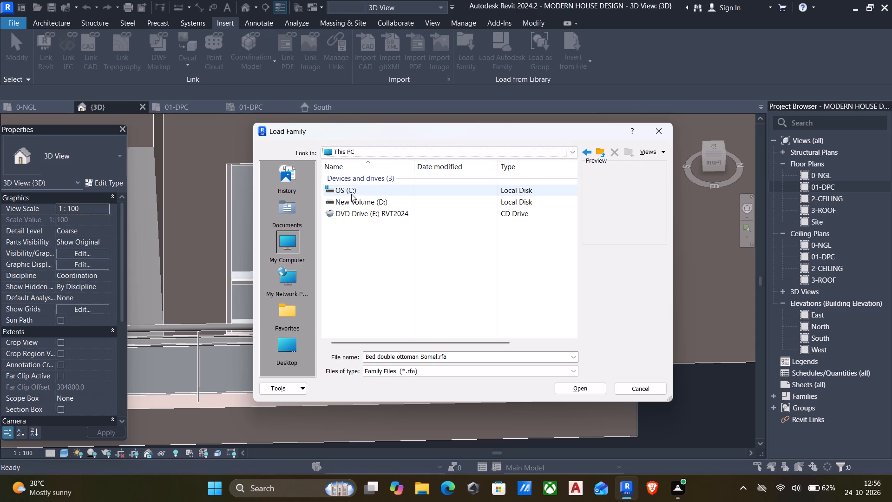
double_click(342, 194)
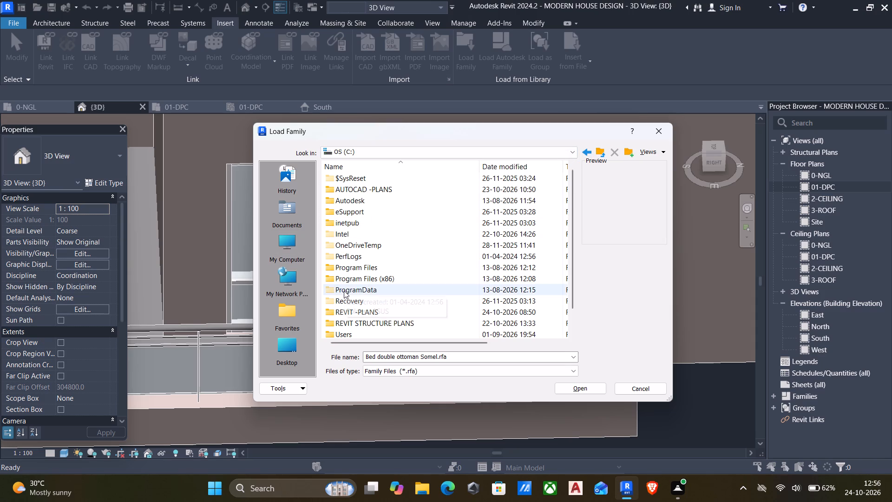
double_click(327, 290)
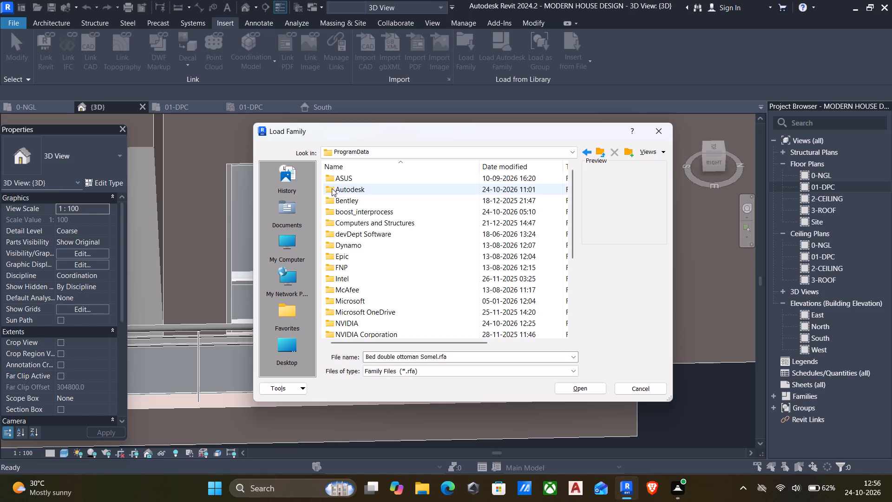
double_click(332, 190)
scroll(351, 251, "down", 5)
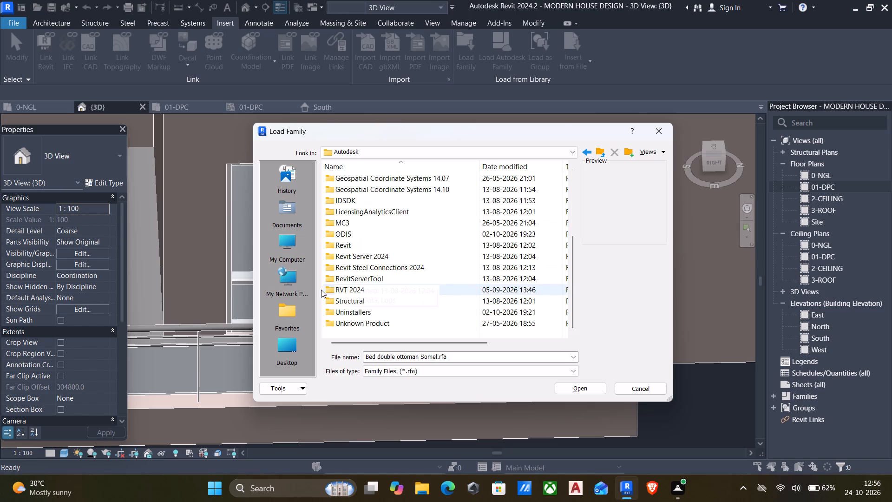
double_click(333, 290)
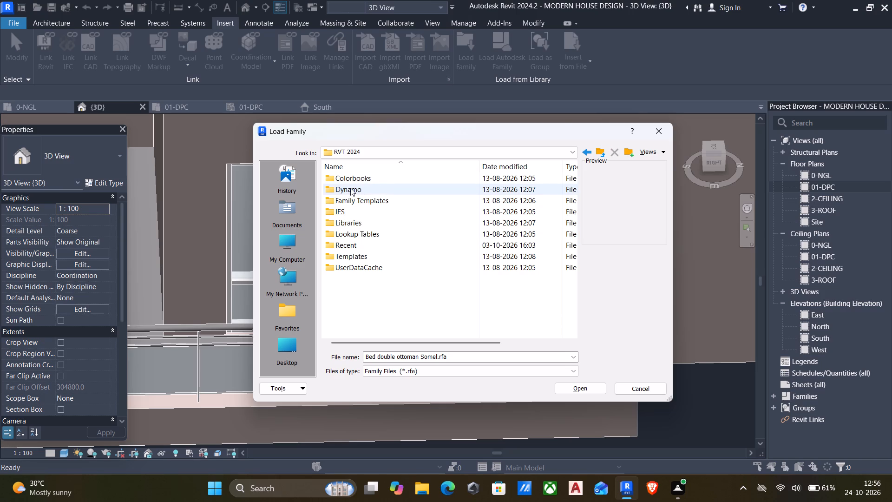
double_click(329, 222)
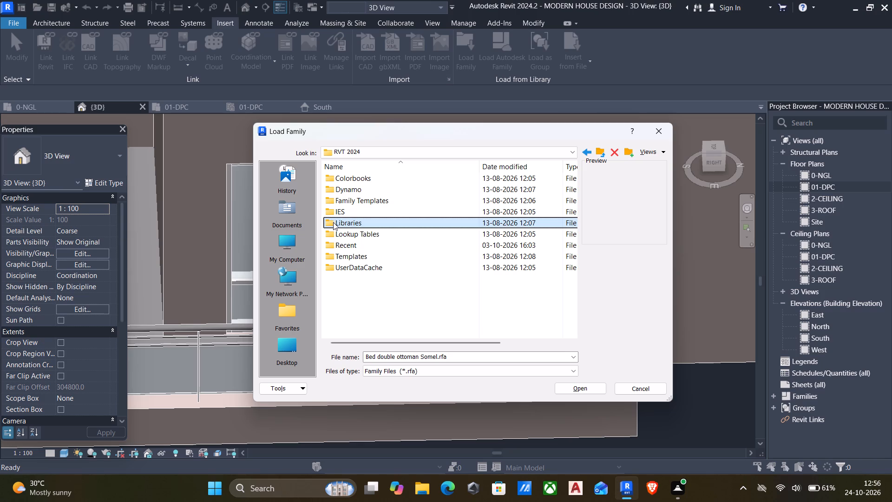
double_click(333, 223)
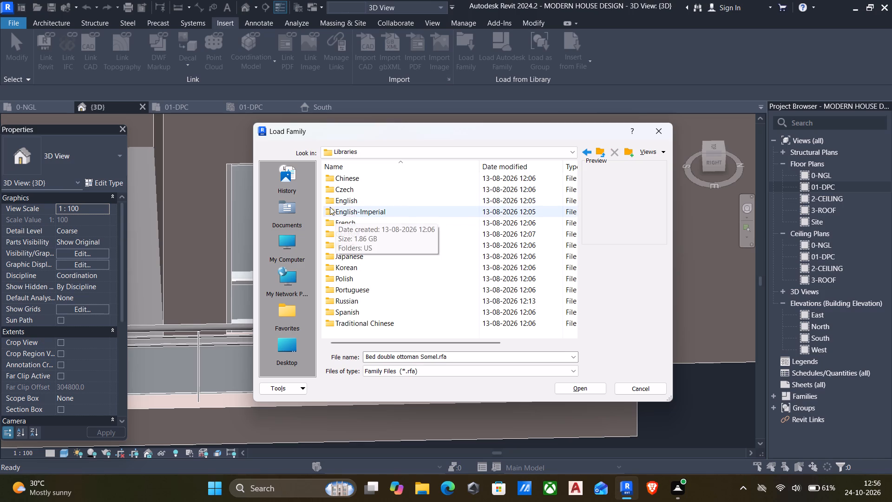
double_click(330, 200)
double_click(331, 181)
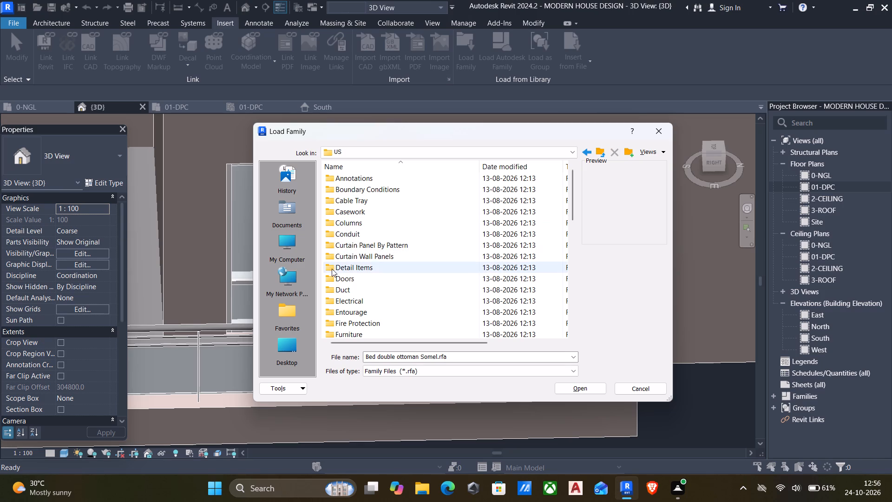
double_click(332, 277)
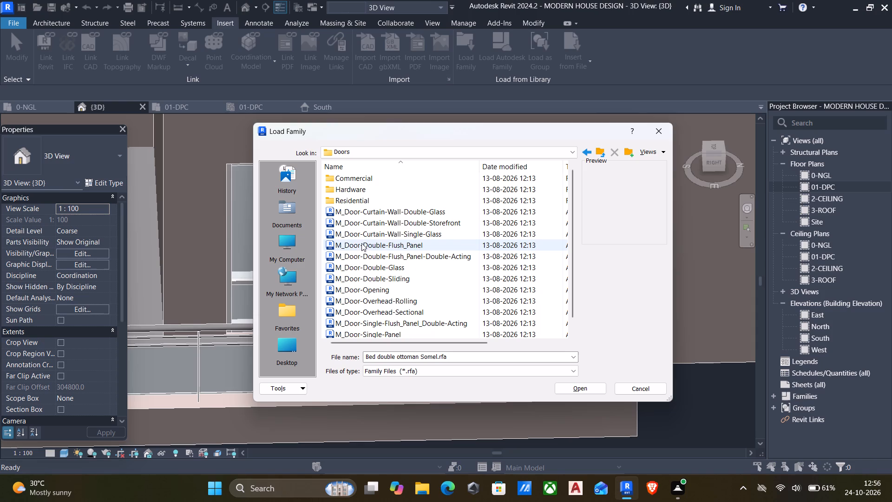
Preview the three curtain wall door families in the Doors folder and load M_Door-Curtain-Wall-Single-Glass.
left_click(362, 213)
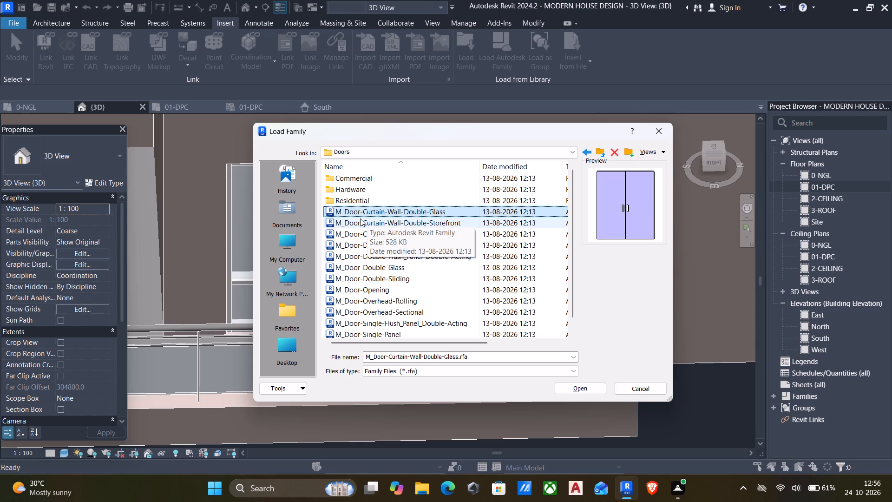
left_click(404, 223)
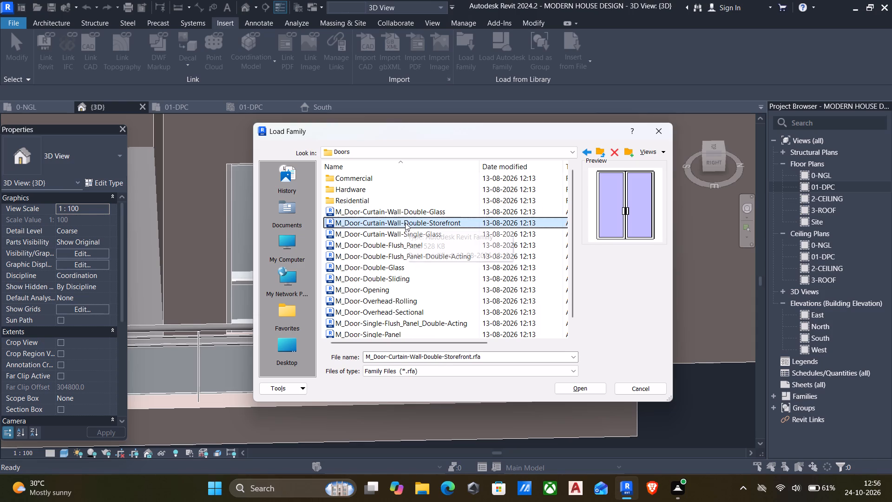
left_click(371, 234)
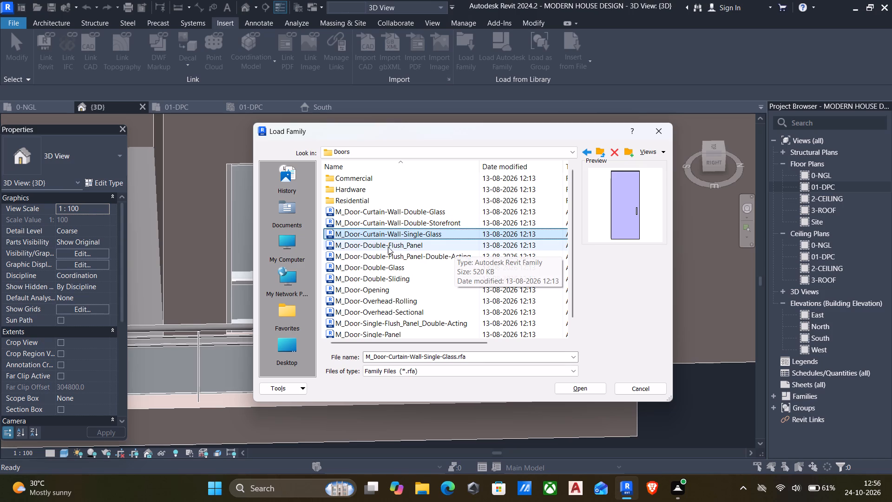
left_click_drag(574, 382, 565, 382)
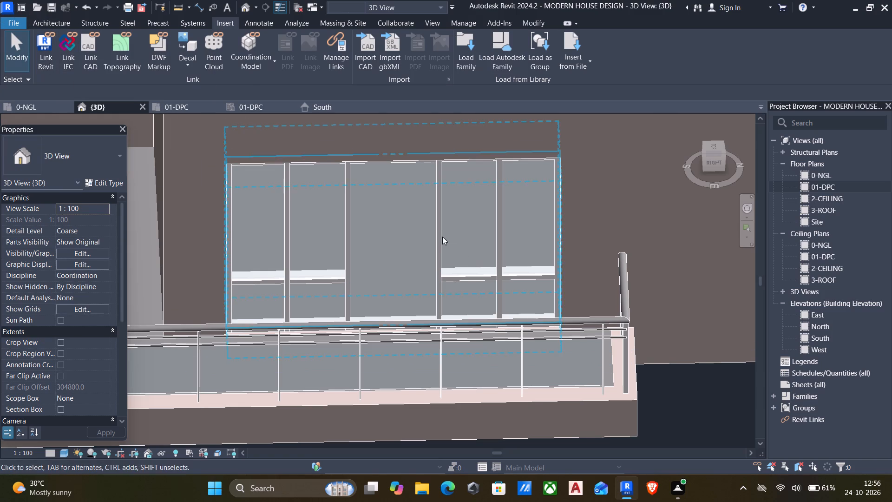
Change the curtain wall's wide central glazed panel to the M_Door-Curtain-Wall-Single-Glass type.
key("Tab")
key("Tab")
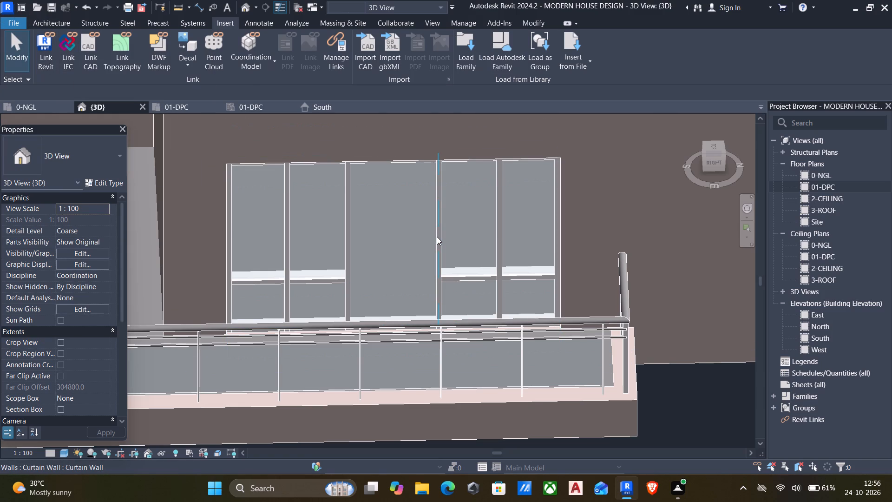
key("Tab")
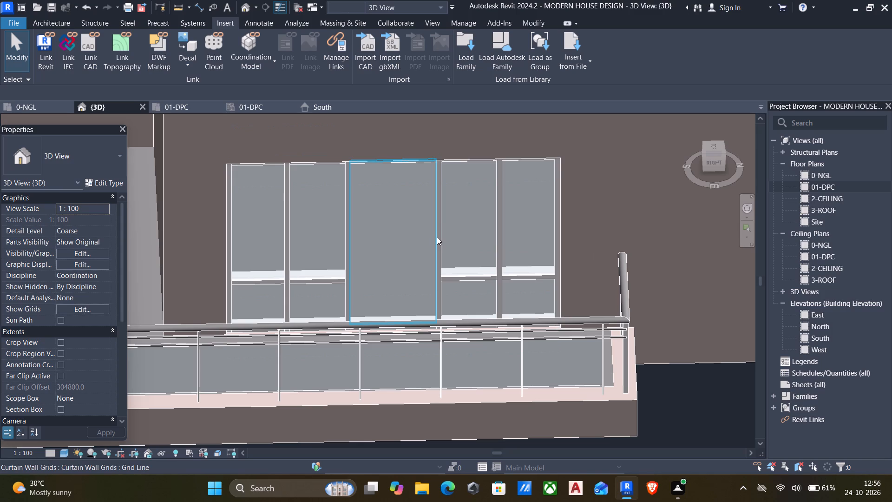
left_click(437, 237)
left_click(82, 159)
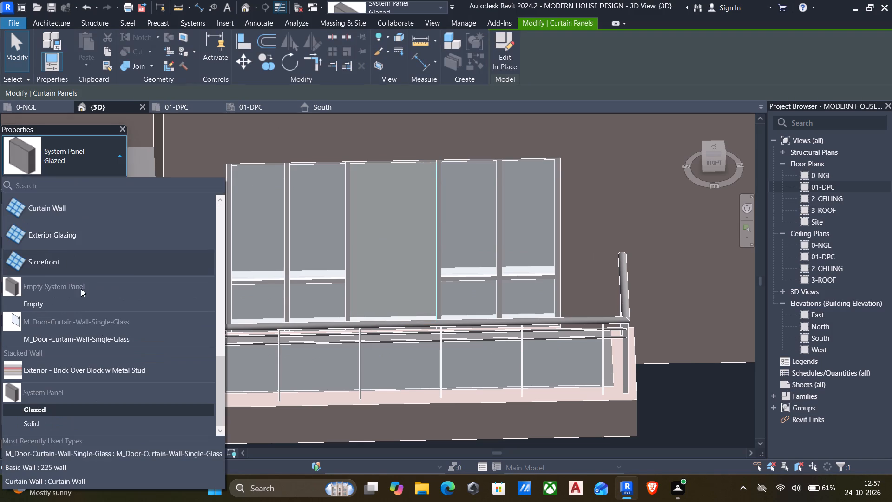
scroll(81, 289, "down", 6)
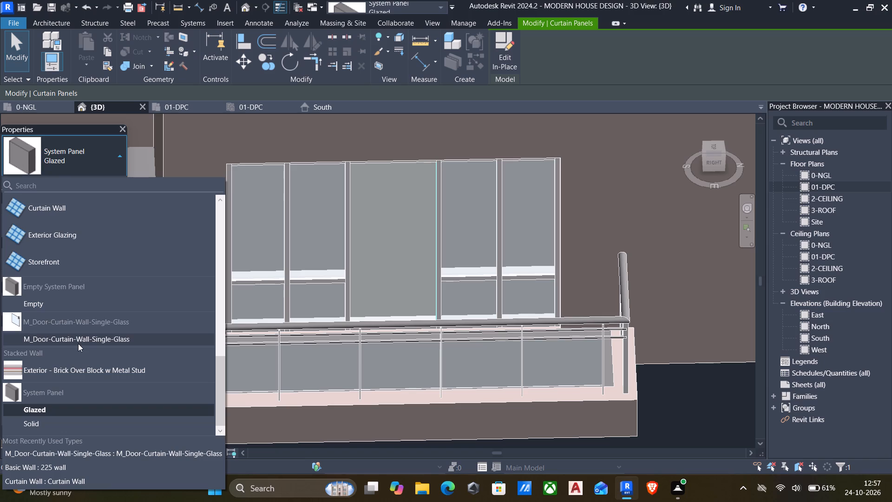
left_click(62, 340)
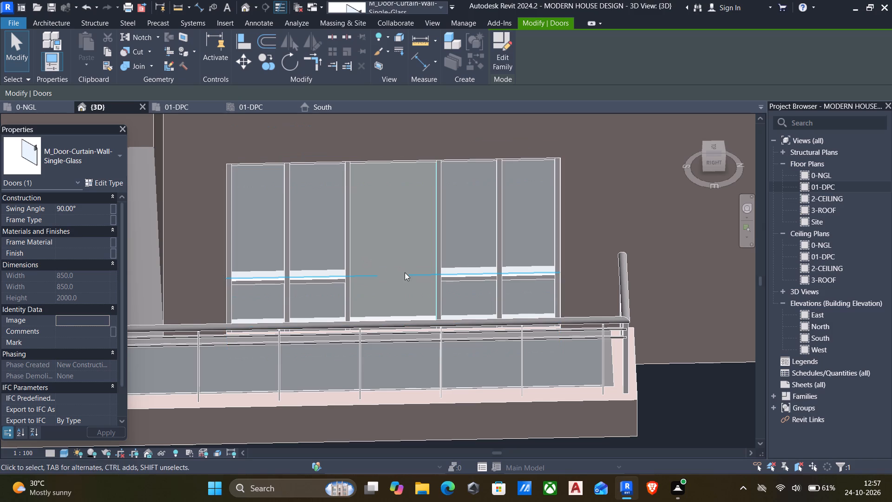
Set the 3D view's detail level to Fine and inspect the glass door behind the balcony railing.
middle_click_drag(410, 275, 452, 271, "shift")
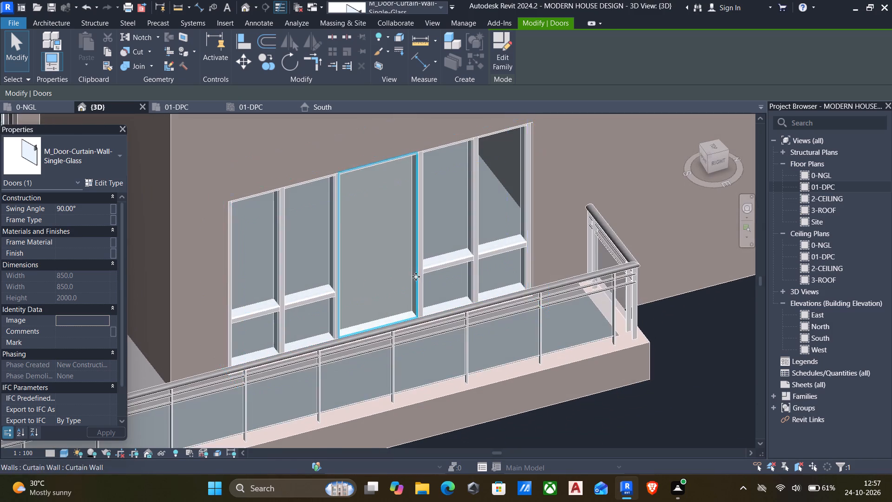
middle_click_drag(416, 277, 506, 235)
left_click(52, 454)
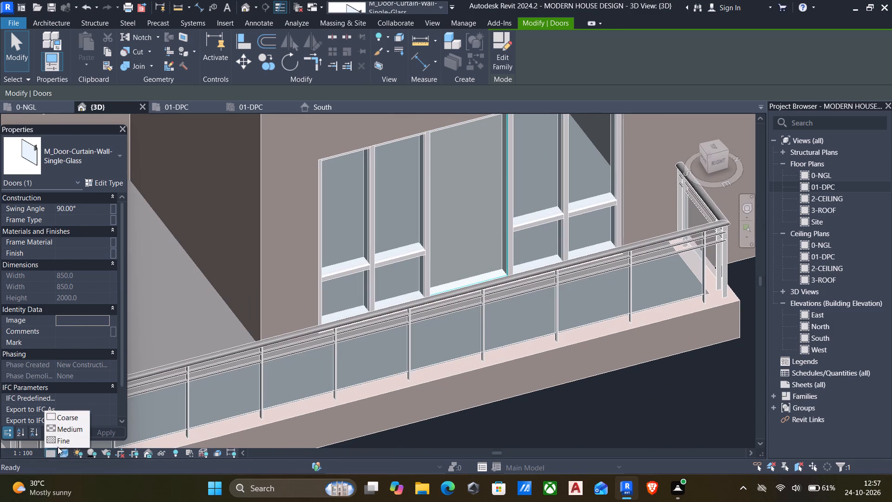
left_click(58, 443)
key("Escape")
scroll(451, 266, "down", 3)
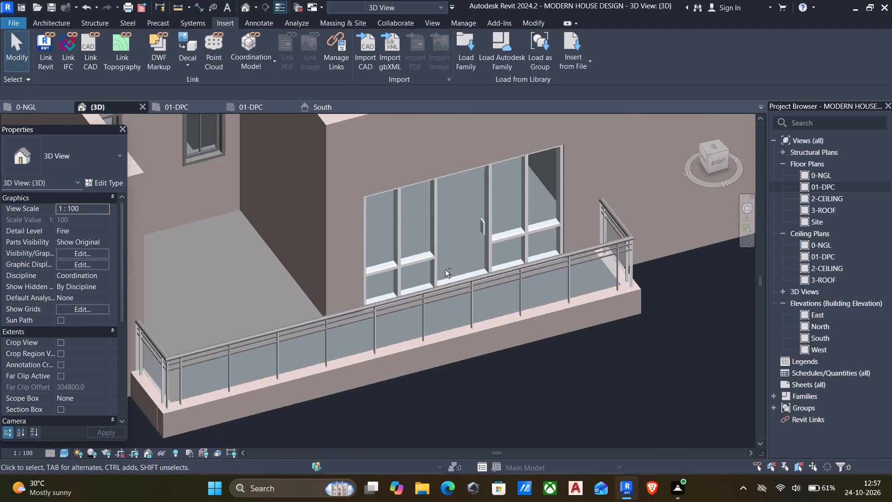
middle_click_drag(442, 270, 516, 188, "shift")
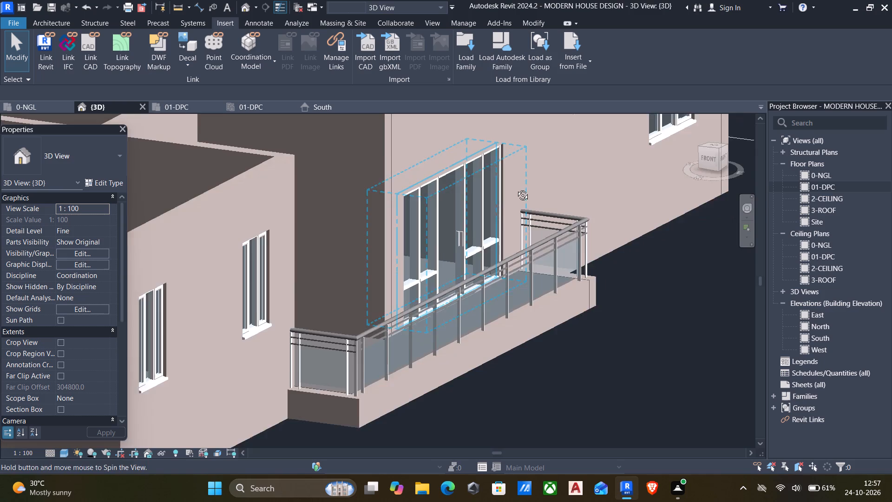
middle_click_drag(516, 188, 519, 193, "shift")
scroll(493, 242, "up", 5)
middle_click_drag(477, 256, 417, 341, "shift")
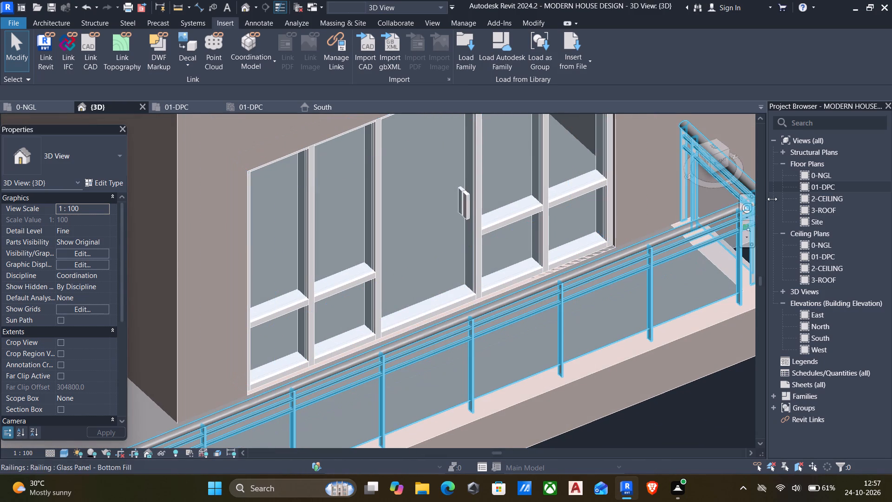
In the 01-DPC floor plan, draw a rectangle of 225 wall, about 1700 by 1500 mm, in the open area below the front porch steps.
double_click(805, 187)
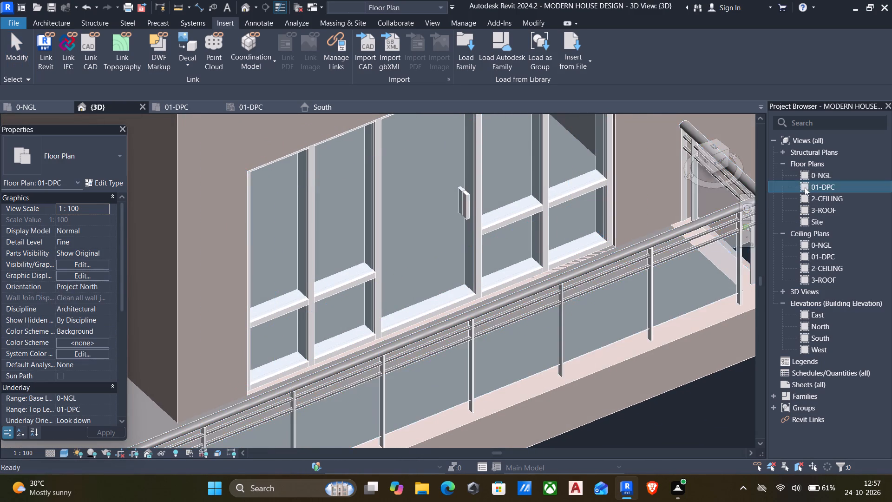
middle_click_drag(409, 264, 433, 262)
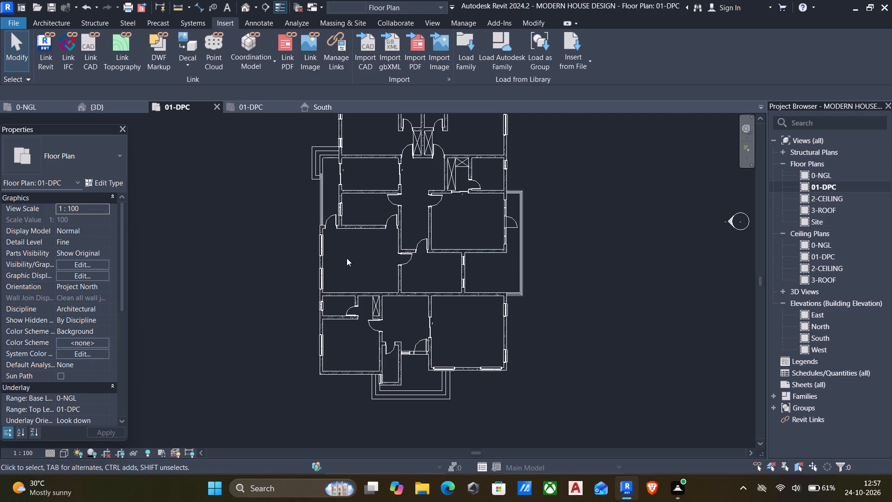
scroll(444, 360, "up", 4)
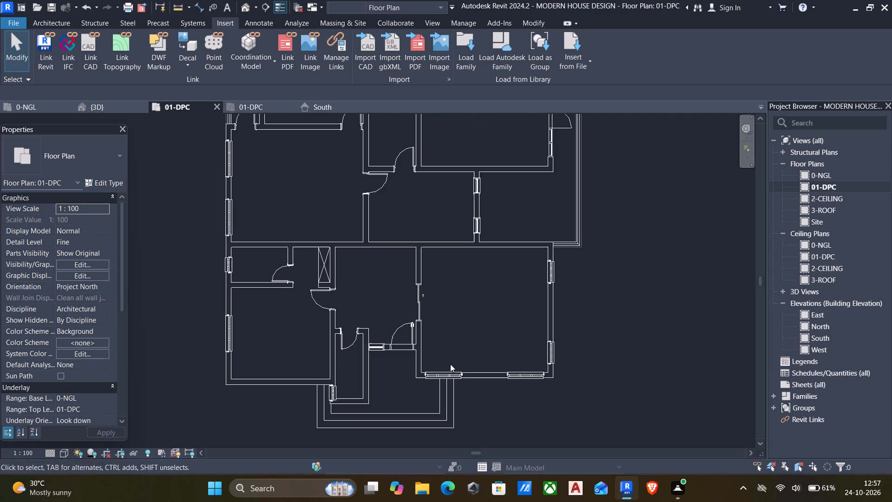
left_click(413, 363)
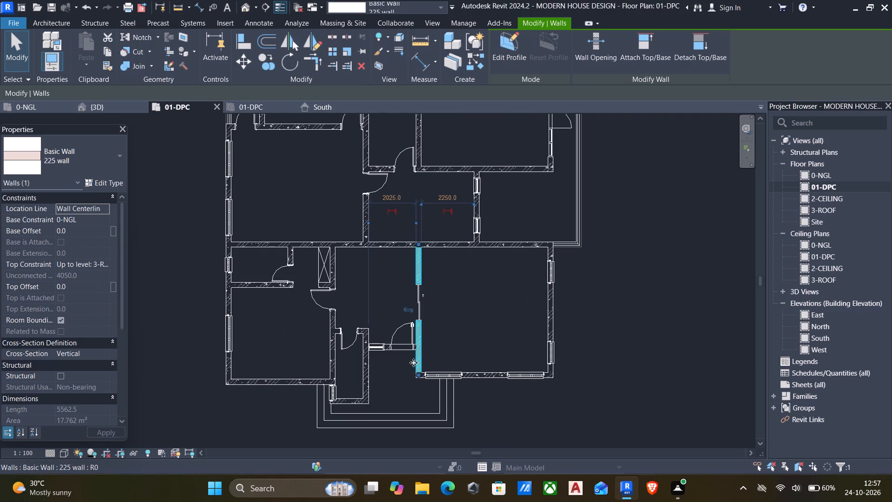
type("cs")
middle_click_drag(439, 451, 403, 336)
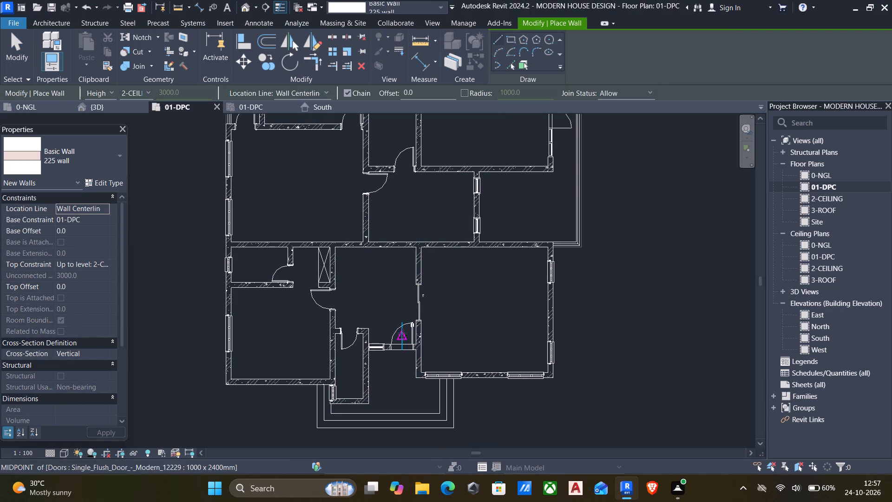
scroll(403, 333, "down", 2)
middle_click_drag(408, 355, 388, 250)
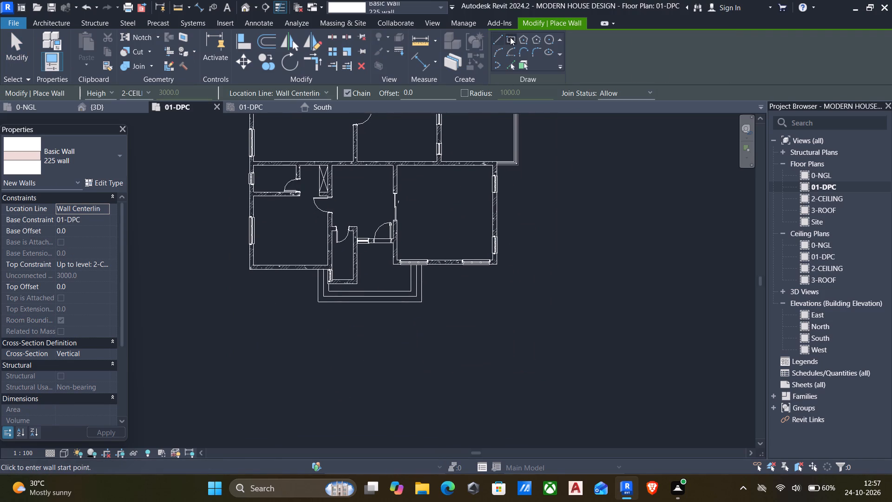
left_click(510, 37)
middle_click_drag(403, 230, 382, 185)
left_click(306, 292)
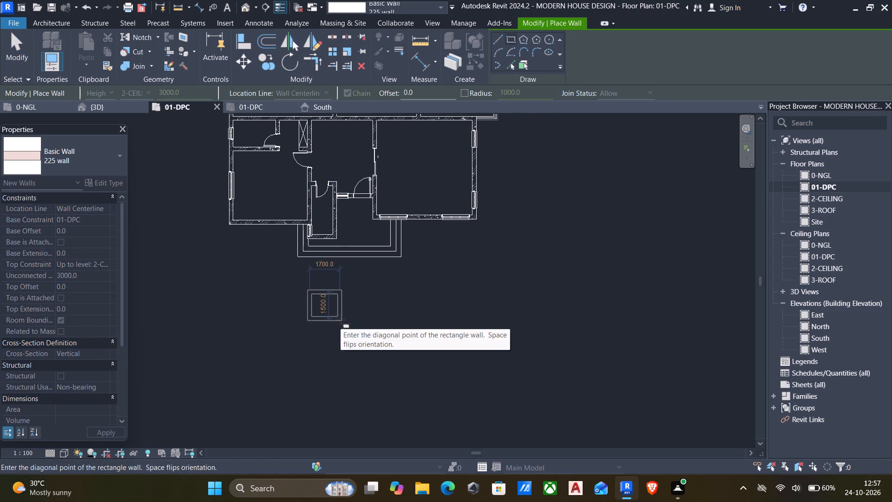
left_click(341, 319)
key("Escape")
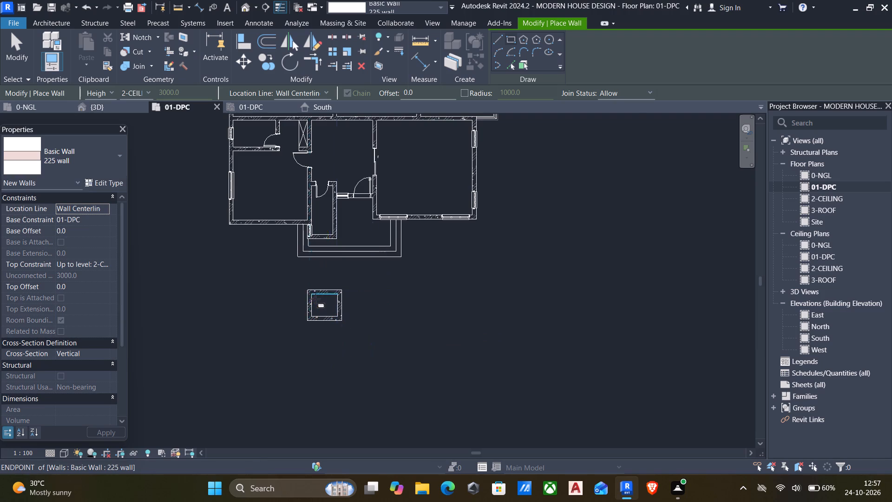
scroll(315, 299, "up", 5)
key("Escape")
Resize the 225-wall rectangle below the front porch to a clear interior of 450 by 450 mm.
scroll(328, 299, "up", 4)
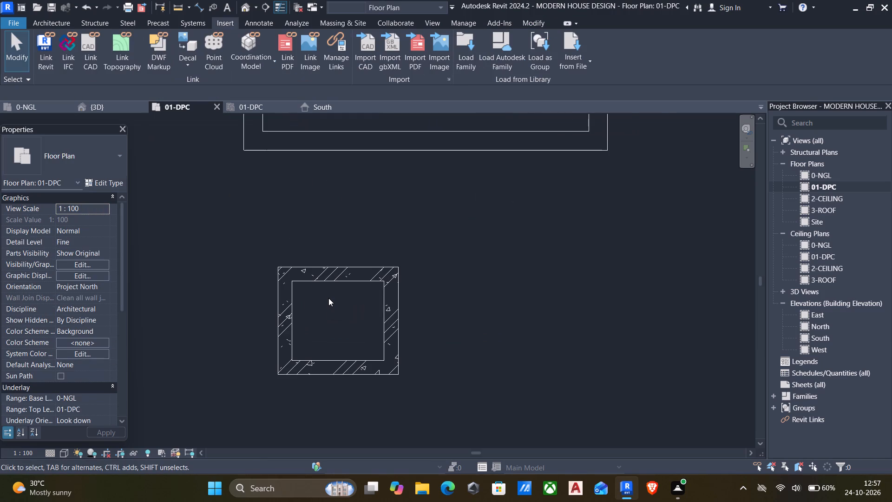
left_click(284, 308)
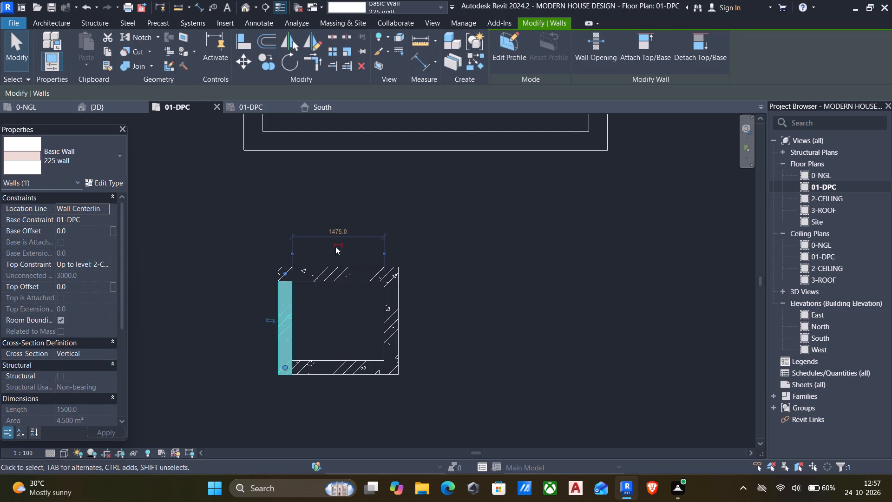
left_click(340, 233)
key("4")
type("50")
key("Return")
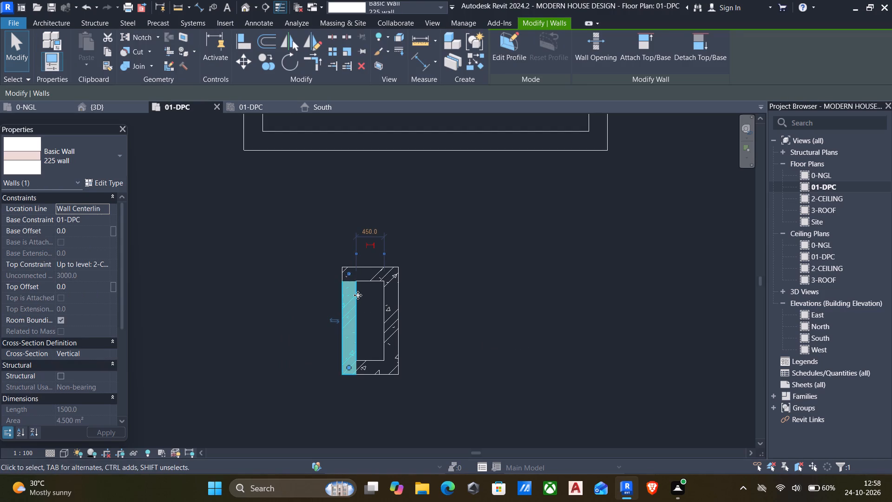
left_click(371, 277)
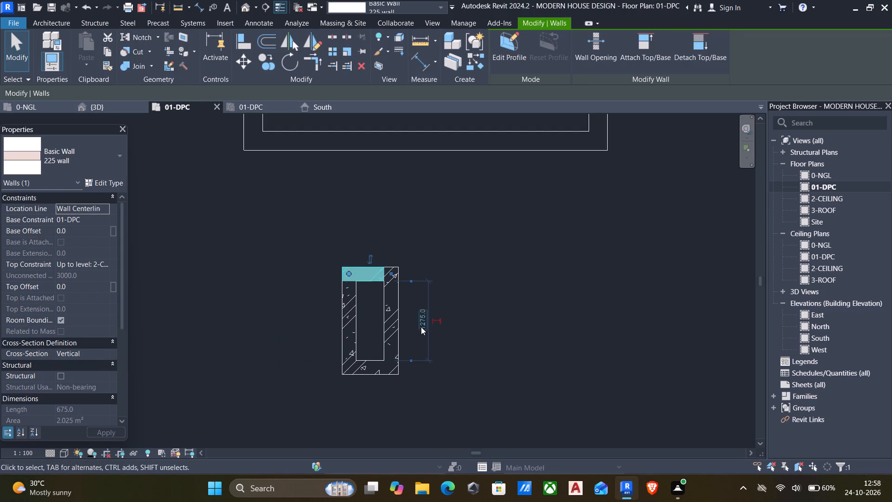
left_click(421, 327)
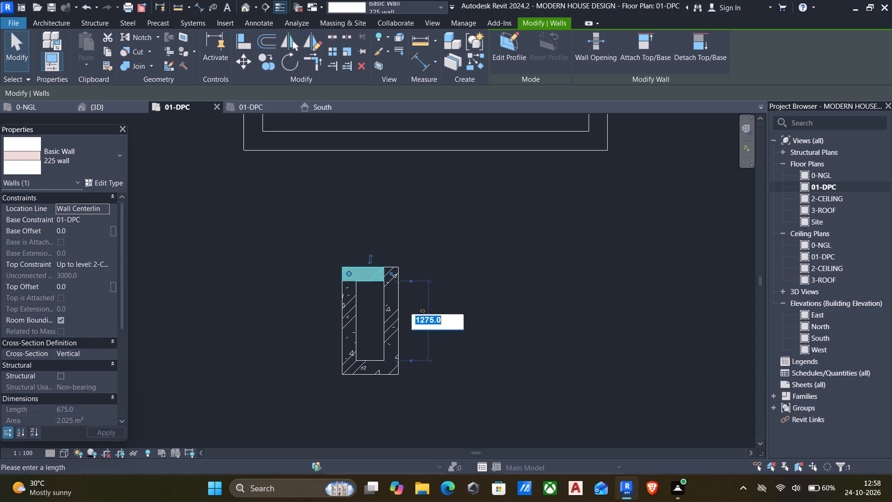
type("450")
key("Return")
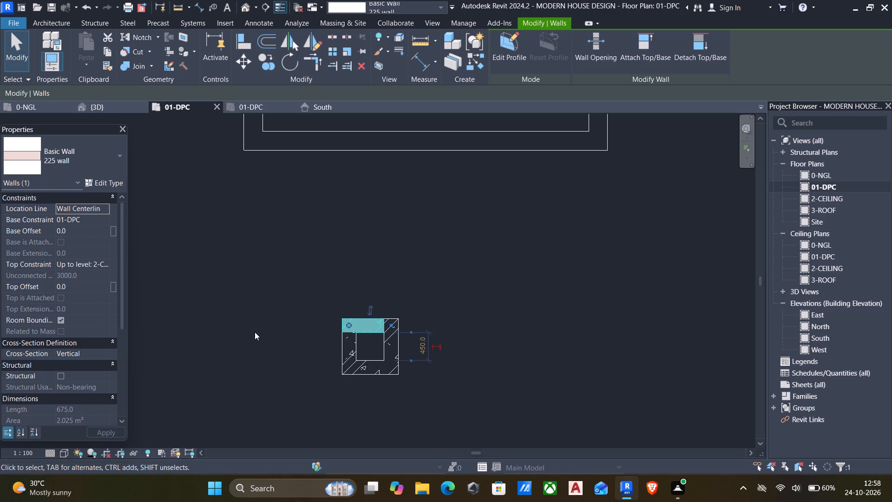
key("Escape")
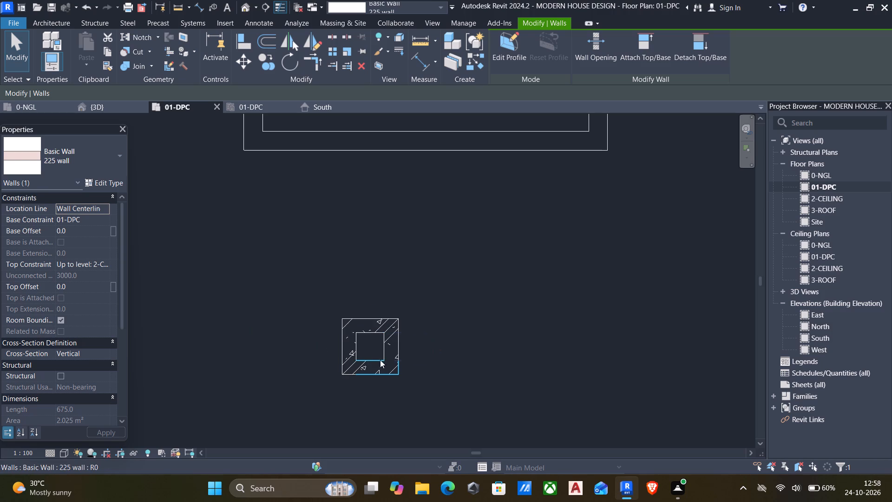
Move all four walls of the small square pier, with Constrain off, to just outside the west corner of the front porch steps.
scroll(381, 343, "up", 3)
middle_click_drag(381, 344, 368, 305)
scroll(368, 305, "down", 5)
scroll(322, 315, "down", 3)
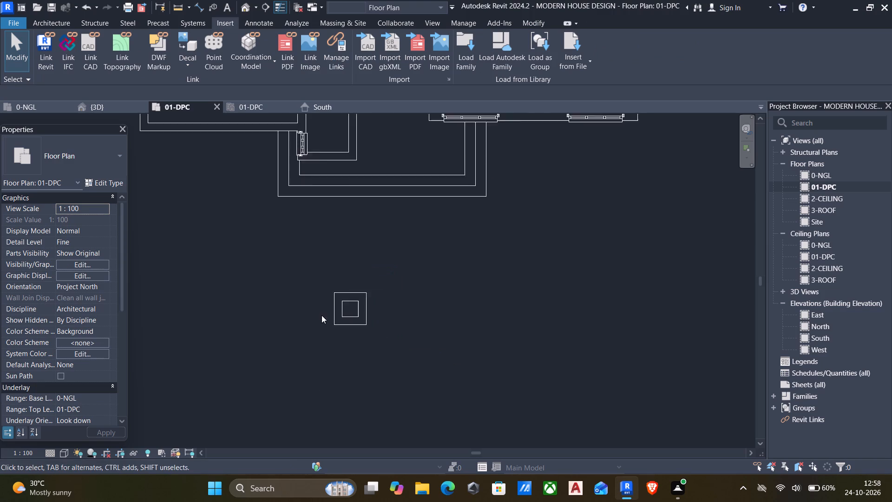
scroll(321, 315, "down", 2)
left_click_drag(295, 267, 465, 363)
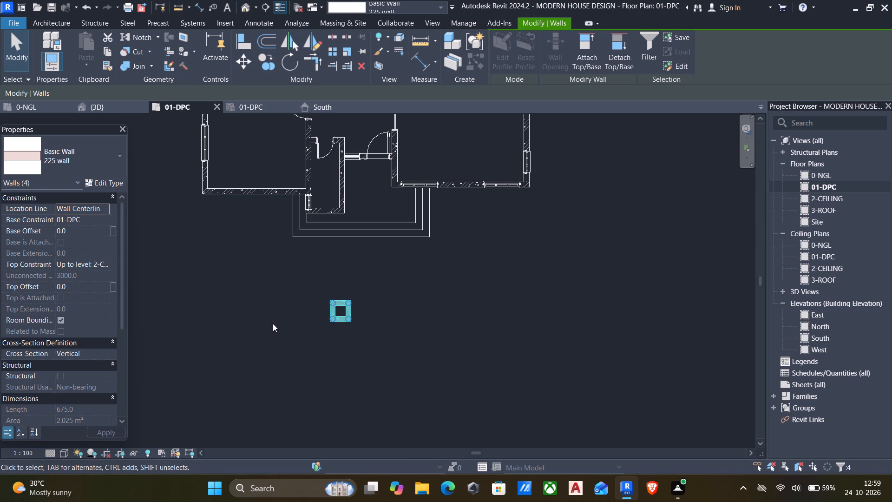
scroll(256, 333, "up", 4)
middle_click_drag(349, 337, 297, 343)
scroll(385, 268, "up", 5)
scroll(332, 330, "up", 3)
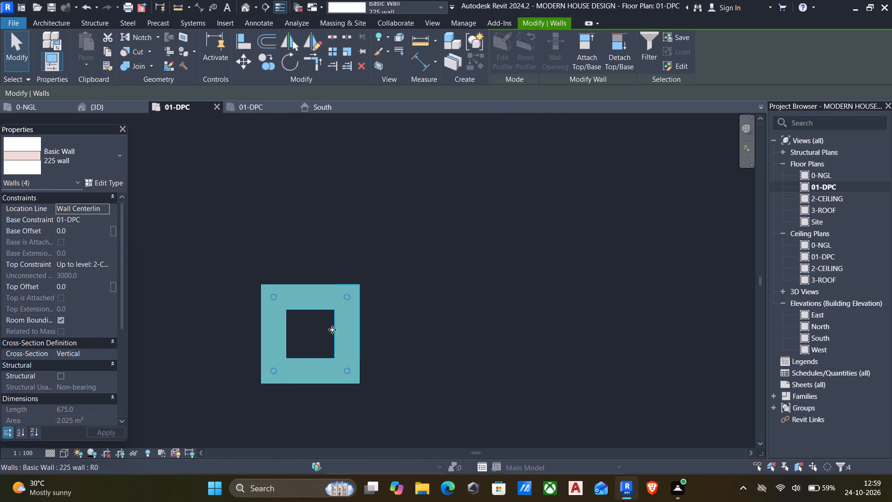
scroll(332, 330, "up", 2)
middle_click_drag(329, 332, 375, 279)
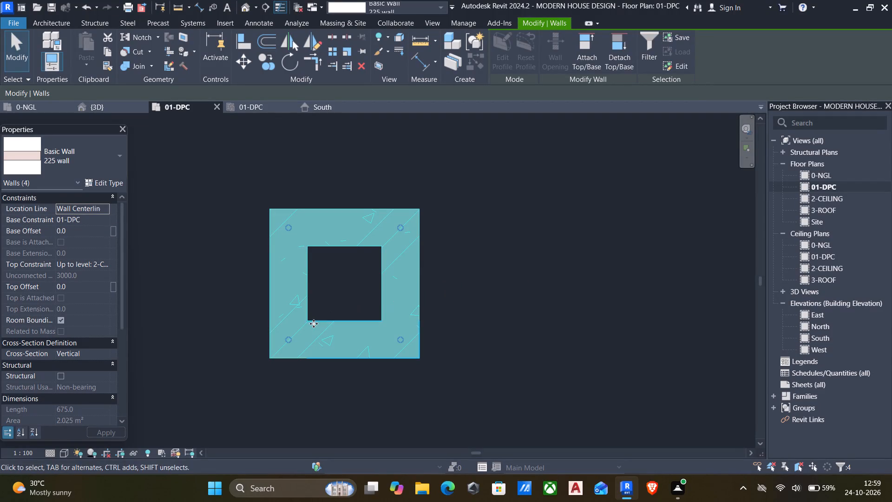
scroll(295, 333, "down", 5)
type("mv")
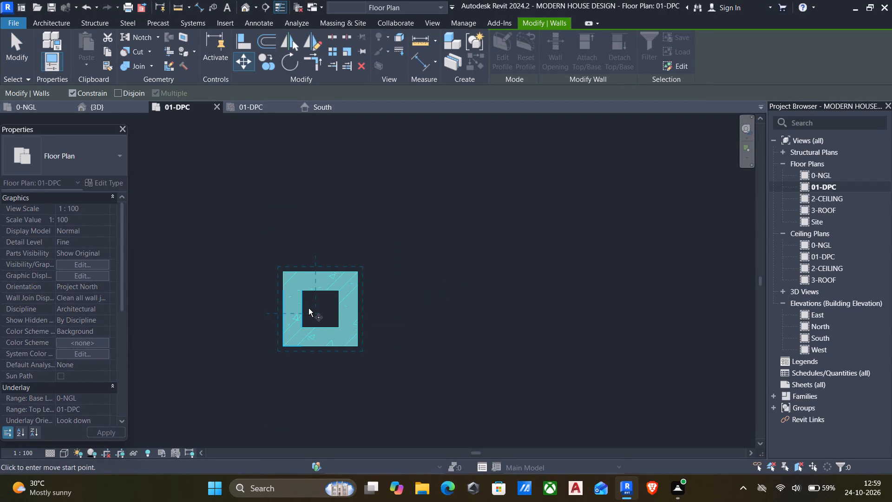
left_click(303, 308)
middle_click_drag(281, 239, 309, 396)
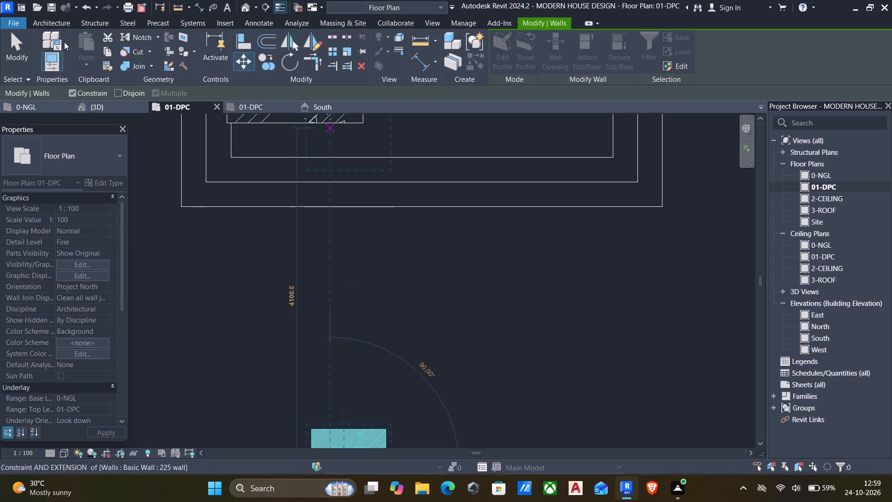
left_click(70, 93)
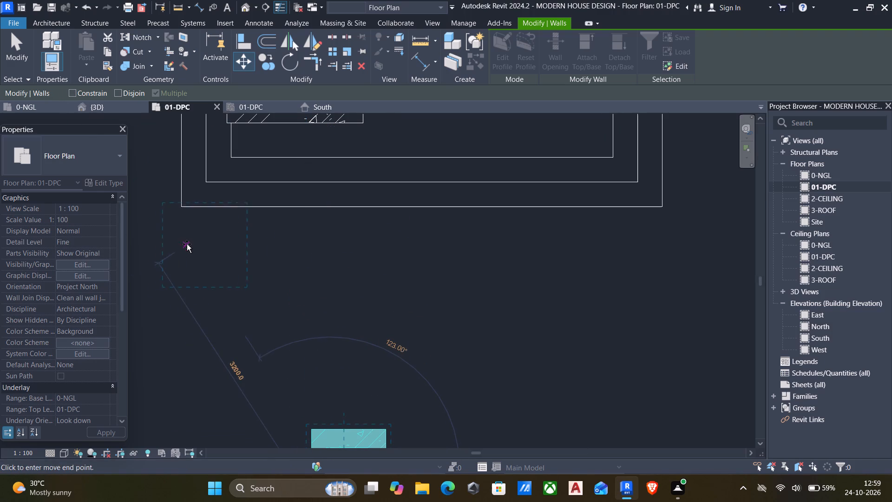
left_click(203, 251)
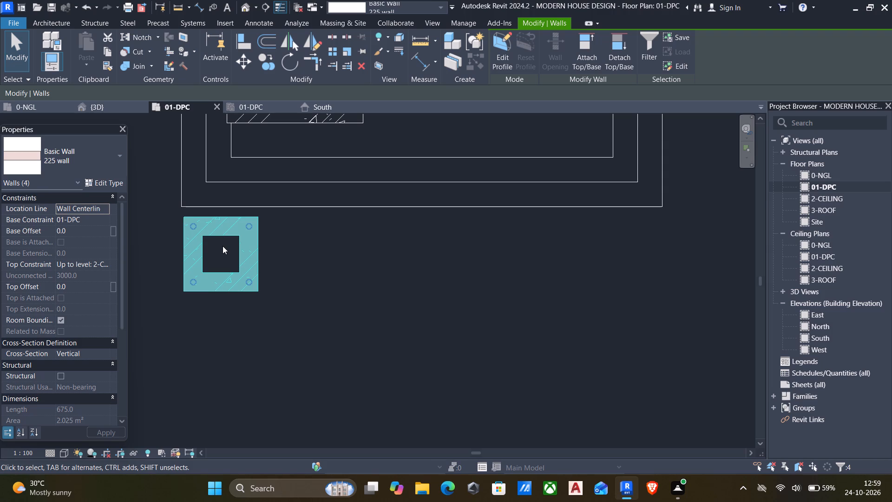
key("Escape")
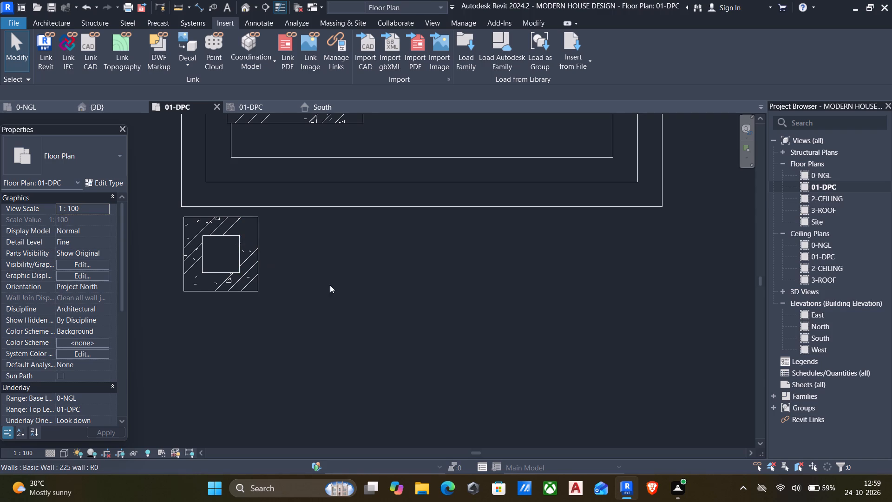
Examine the square pier beside the front porch steps in the default 3D view.
scroll(385, 307, "down", 1)
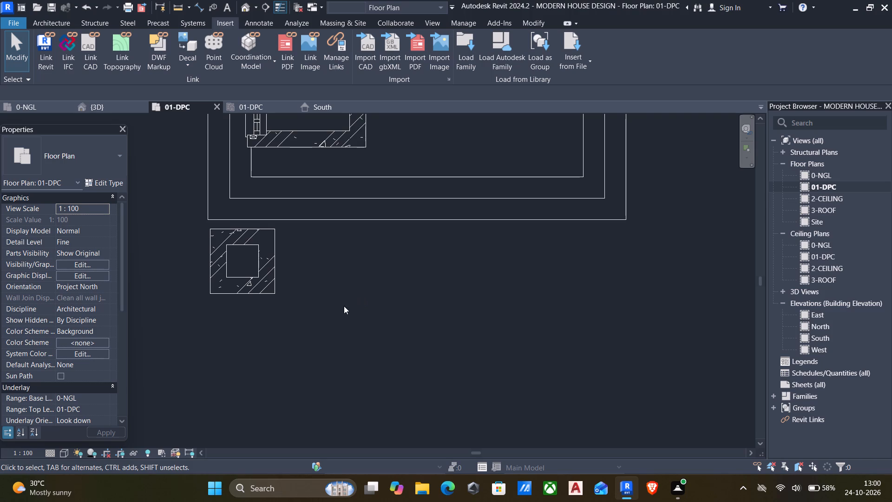
scroll(333, 306, "down", 2)
middle_click_drag(332, 315, 321, 317, "shift")
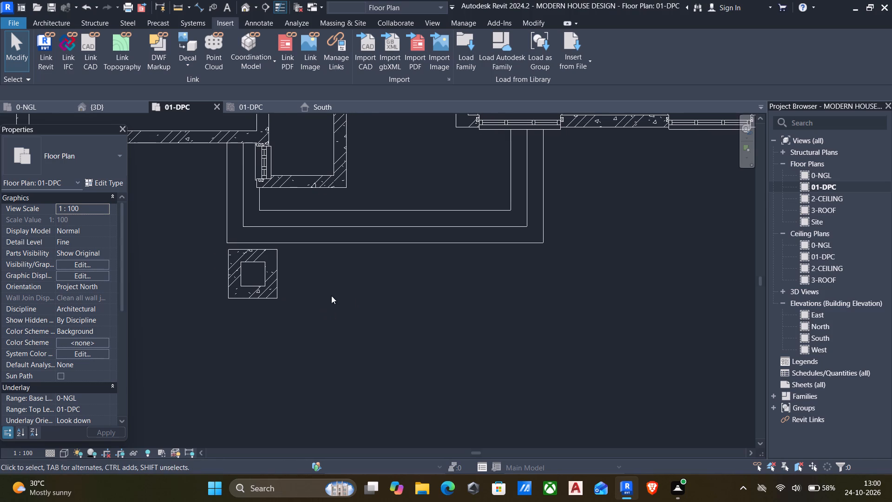
left_click(248, 9)
scroll(353, 244, "down", 8)
middle_click_drag(375, 287, 465, 205)
scroll(465, 205, "up", 1)
scroll(443, 229, "down", 6)
scroll(390, 256, "down", 5)
middle_click_drag(268, 275, 270, 275, "shift")
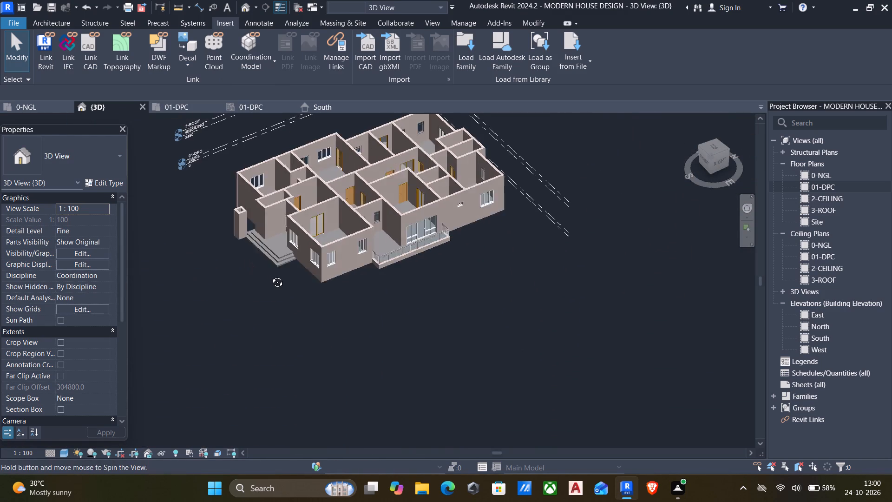
middle_click_drag(270, 275, 485, 225, "shift")
scroll(510, 315, "up", 5)
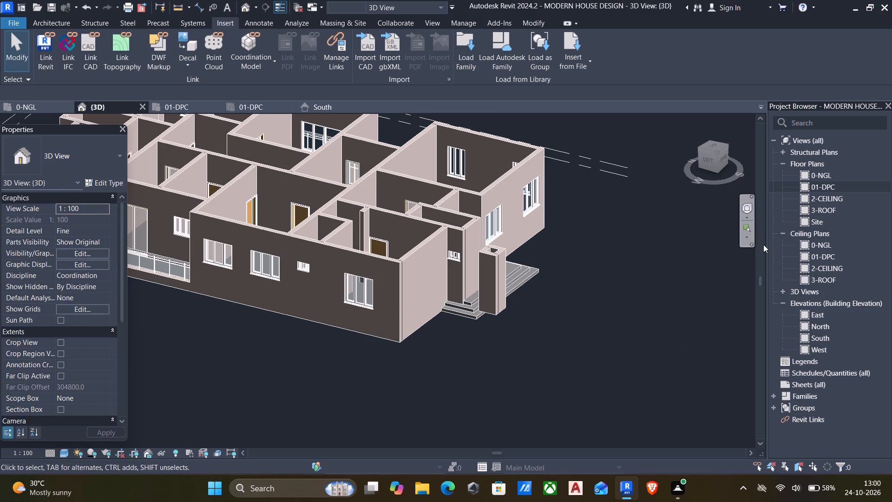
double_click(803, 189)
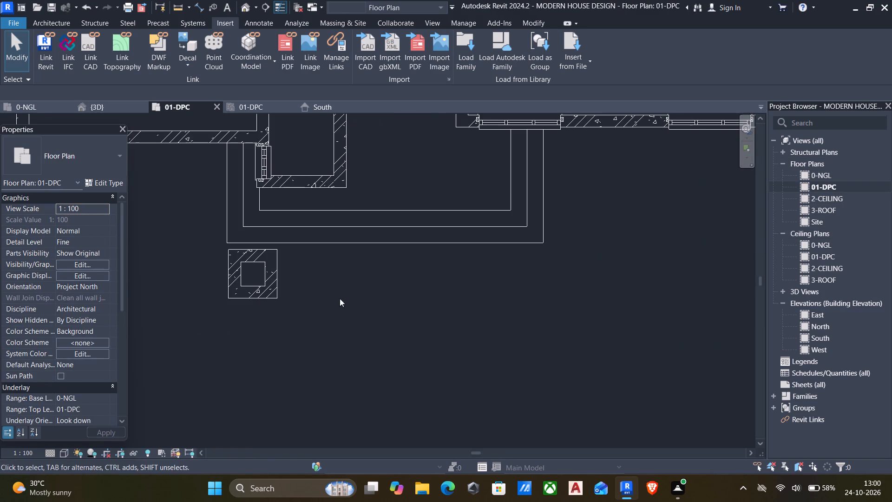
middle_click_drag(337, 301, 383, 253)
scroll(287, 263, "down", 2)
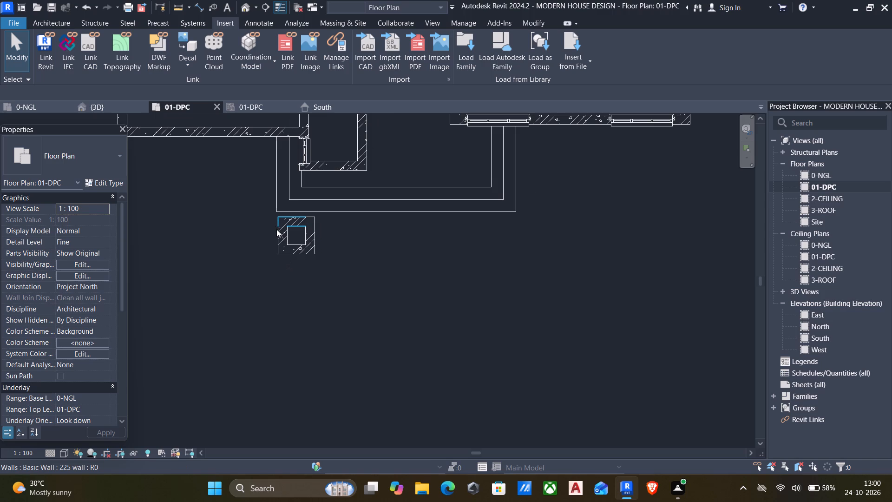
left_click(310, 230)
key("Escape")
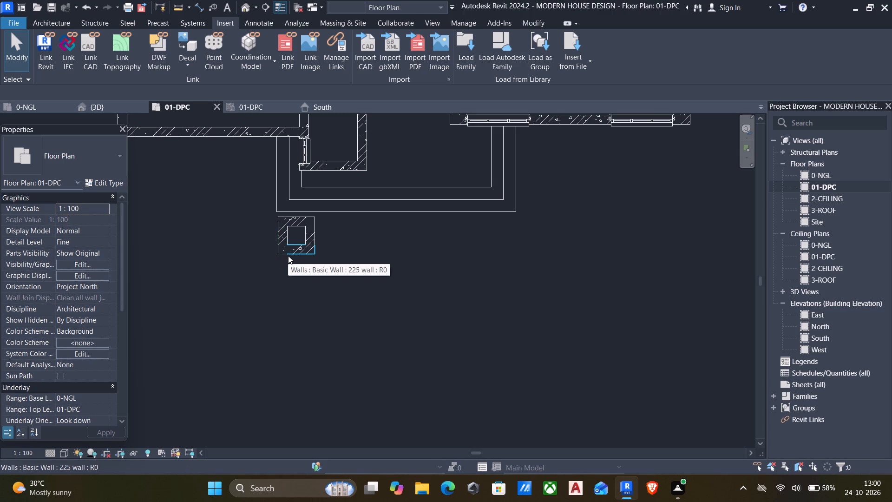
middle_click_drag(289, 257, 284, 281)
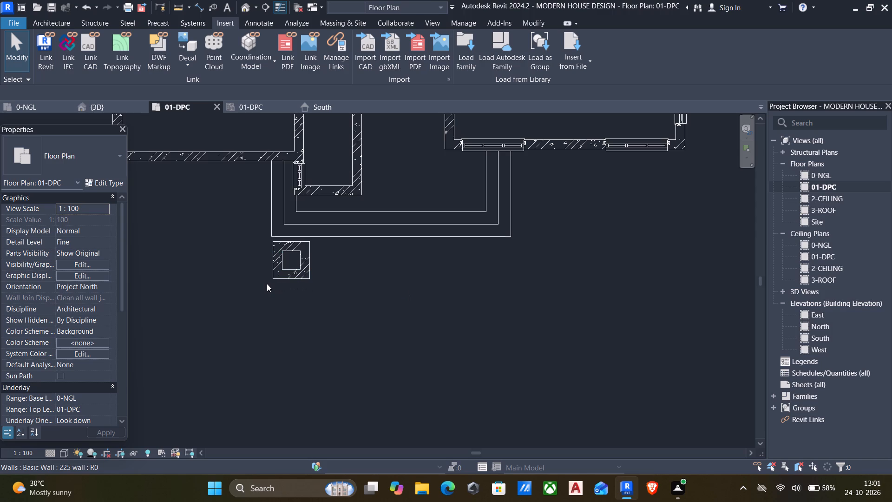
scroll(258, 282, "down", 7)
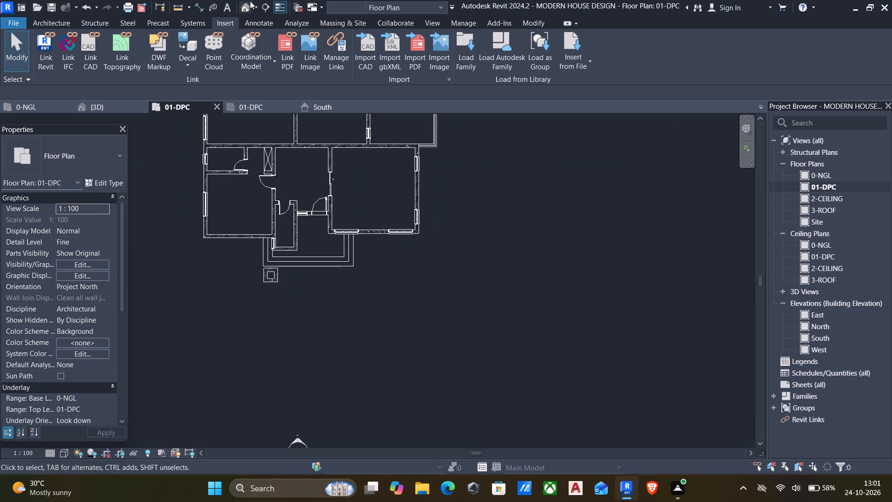
In the 3D view, delete the short low 225 wall across the north end of the west verandah, above its steps.
left_click(243, 4)
scroll(396, 319, "down", 1)
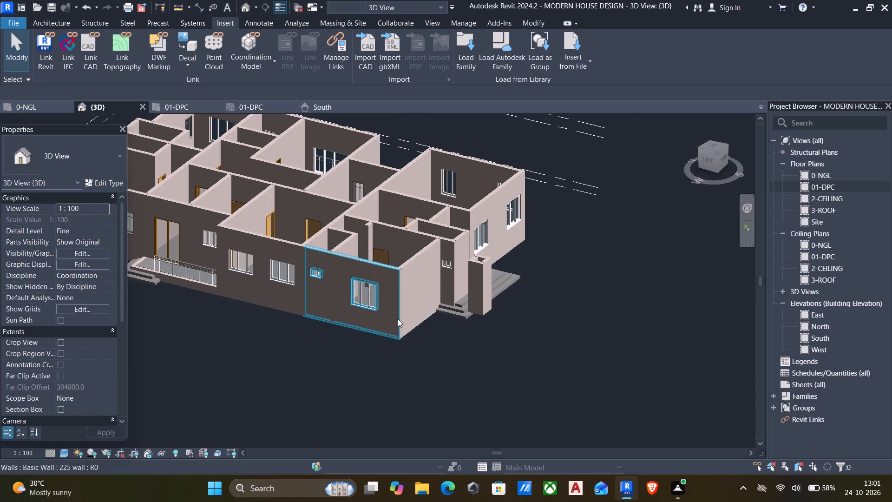
middle_click_drag(398, 319, 598, 304, "shift")
scroll(605, 251, "up", 5)
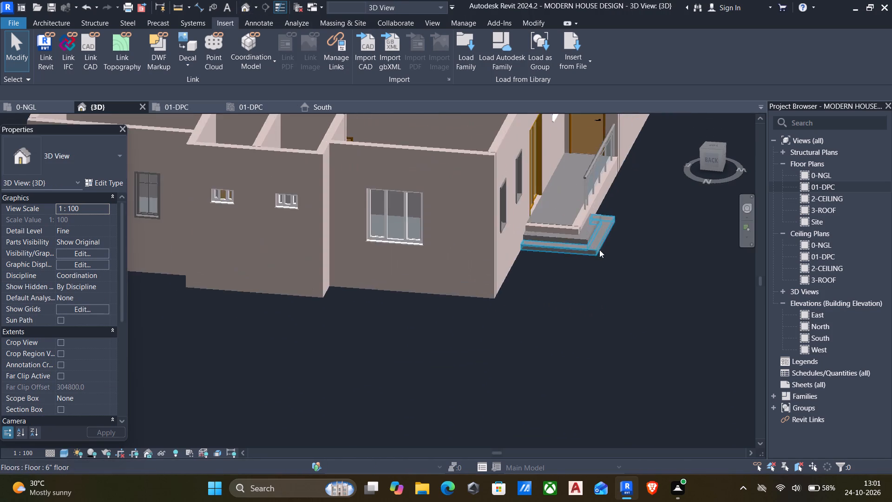
scroll(587, 240, "up", 6)
scroll(540, 211, "up", 4)
left_click(540, 211)
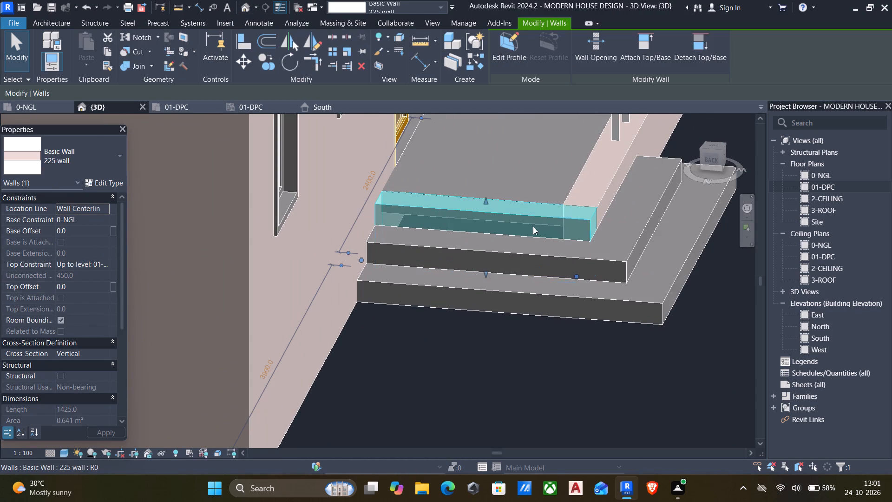
middle_click_drag(529, 246, 525, 267)
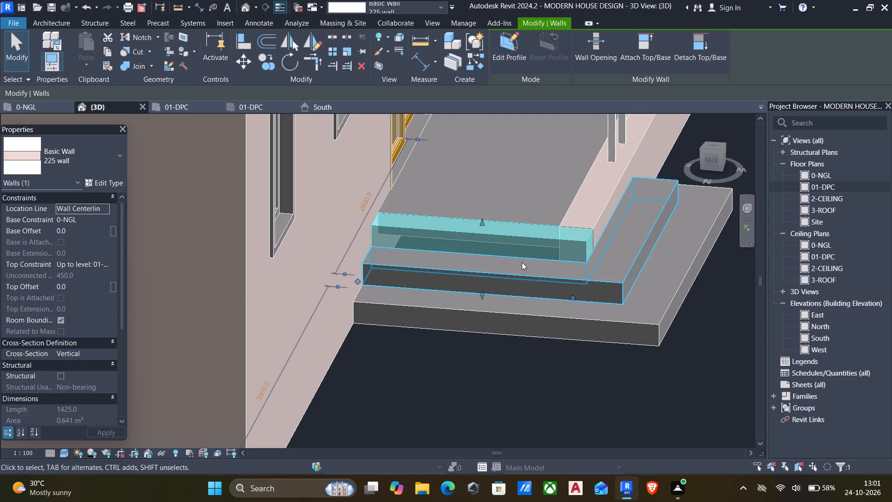
key("Delete")
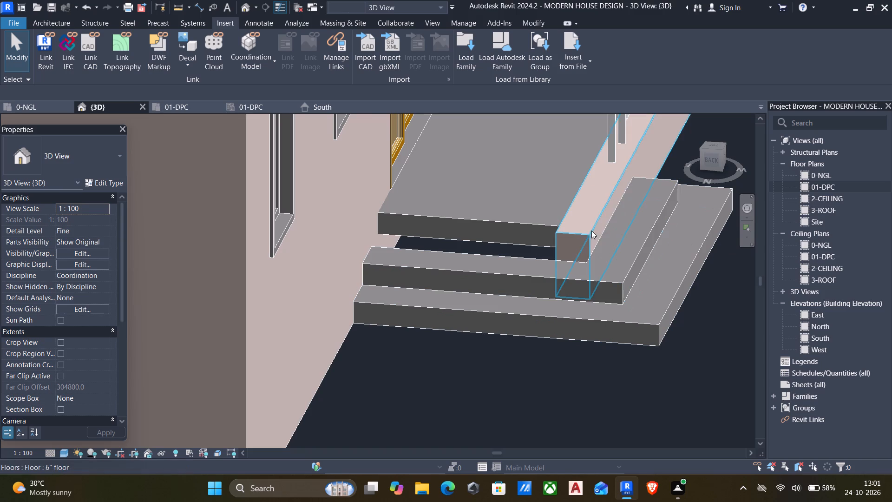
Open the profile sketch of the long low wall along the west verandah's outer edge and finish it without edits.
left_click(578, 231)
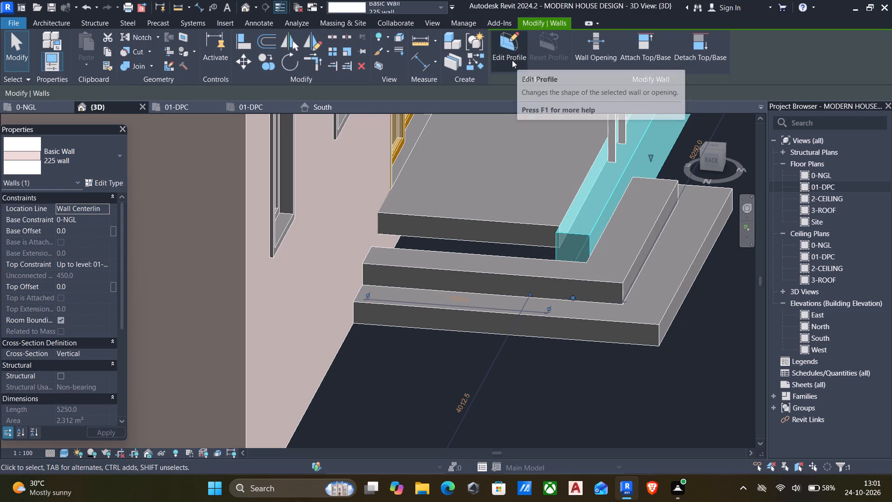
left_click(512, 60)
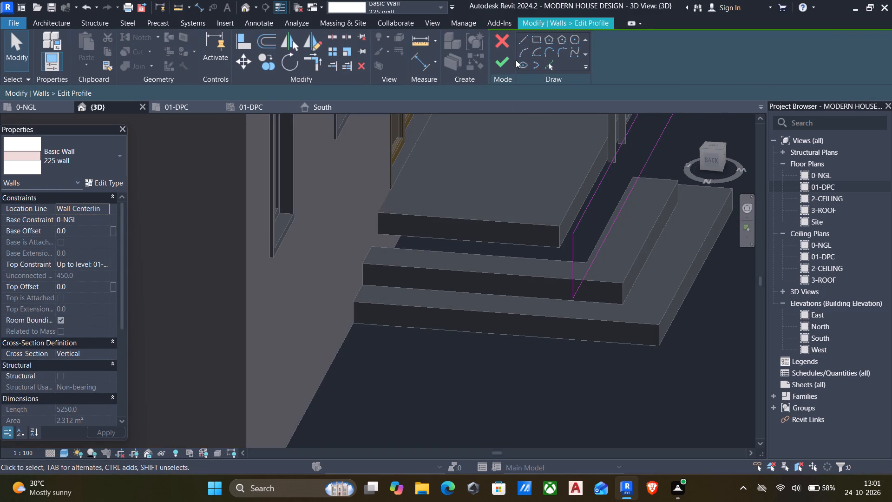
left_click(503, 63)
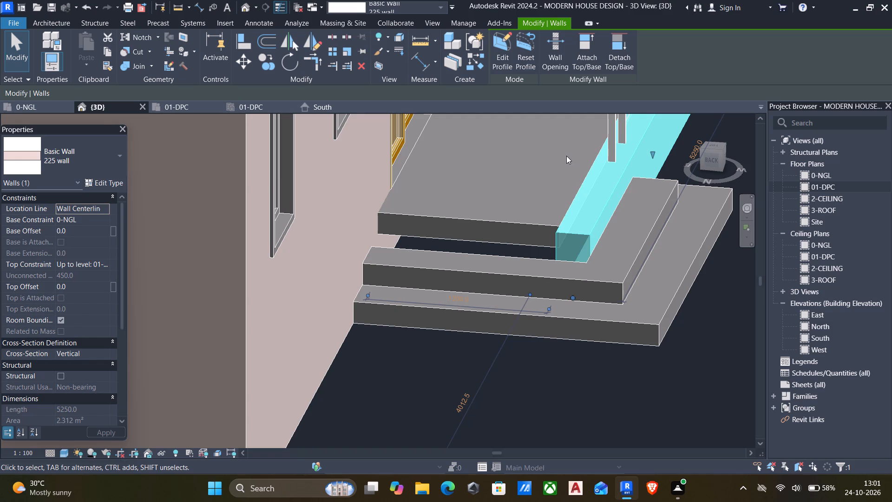
In the 01-DPC plan, shorten the west verandah's outer 225 wall from its north end to a length of 3800.
double_click(806, 189)
middle_click_drag(239, 236, 346, 460)
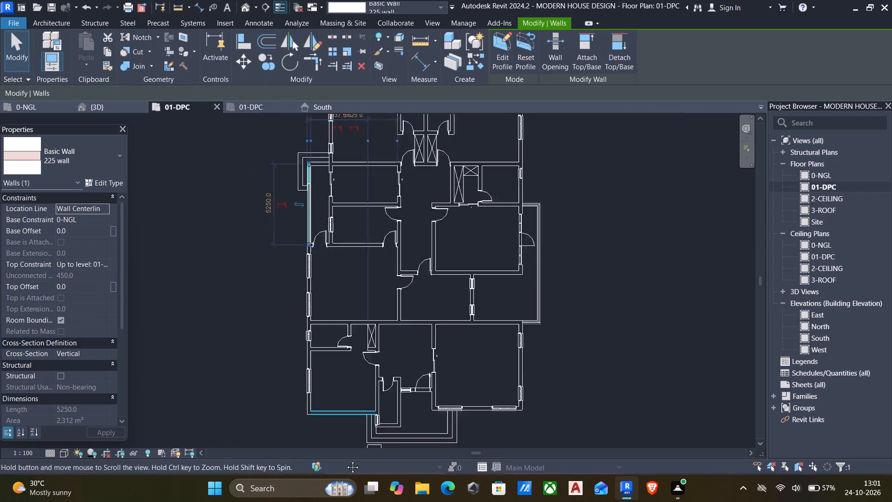
middle_click_drag(346, 460, 345, 462)
scroll(307, 201, "up", 10)
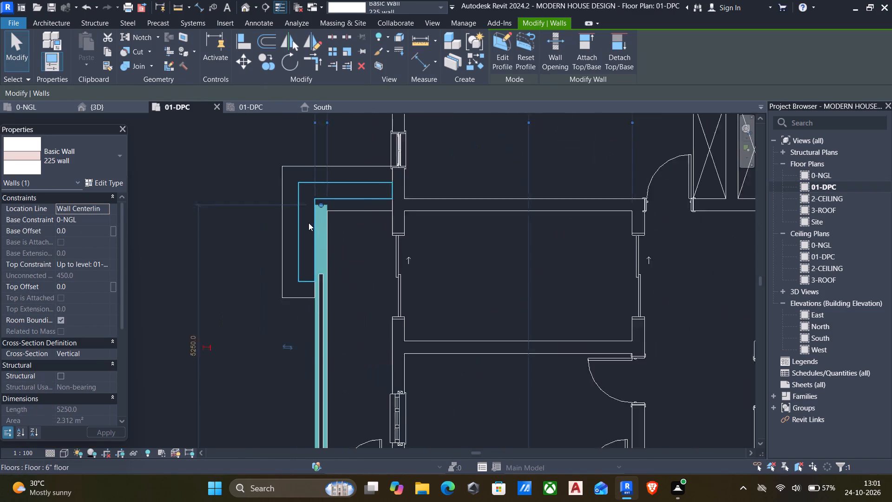
scroll(308, 223, "up", 2)
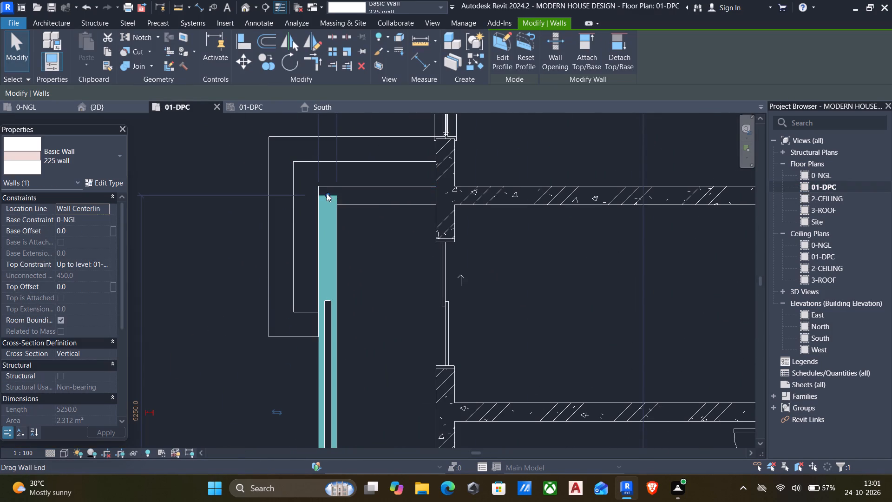
left_click_drag(327, 193, 323, 314)
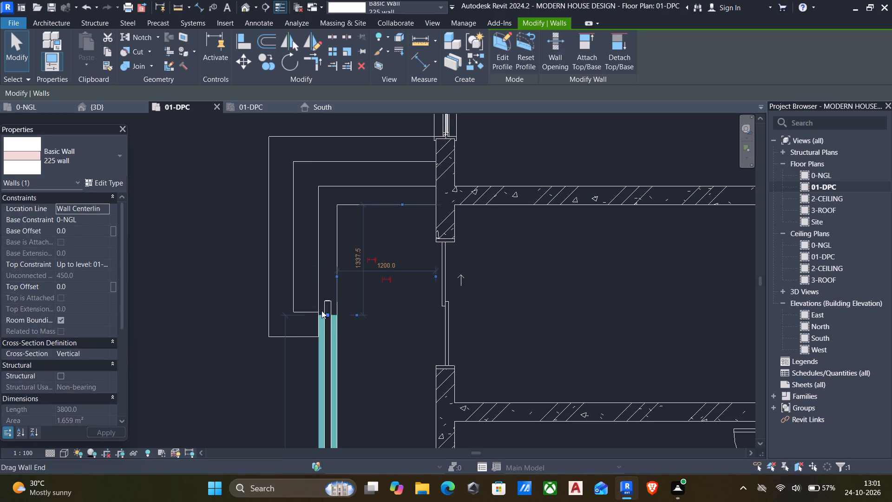
key("Escape")
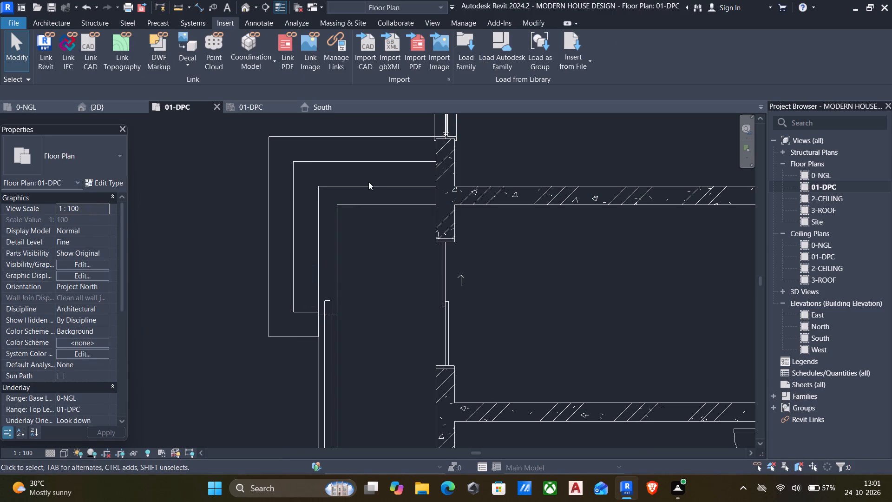
Open the 6" floor's boundary sketch and move the west verandah's north edge line 225 north, onto the inner step edge.
left_click(382, 206)
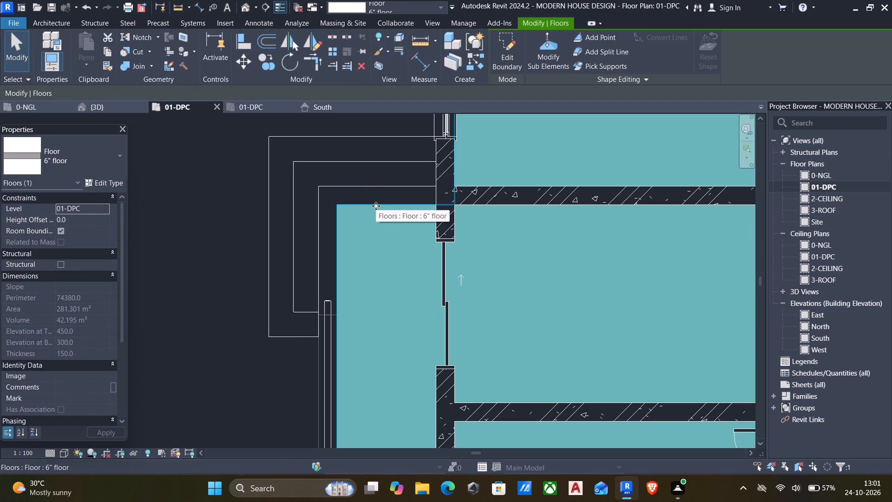
left_click(508, 55)
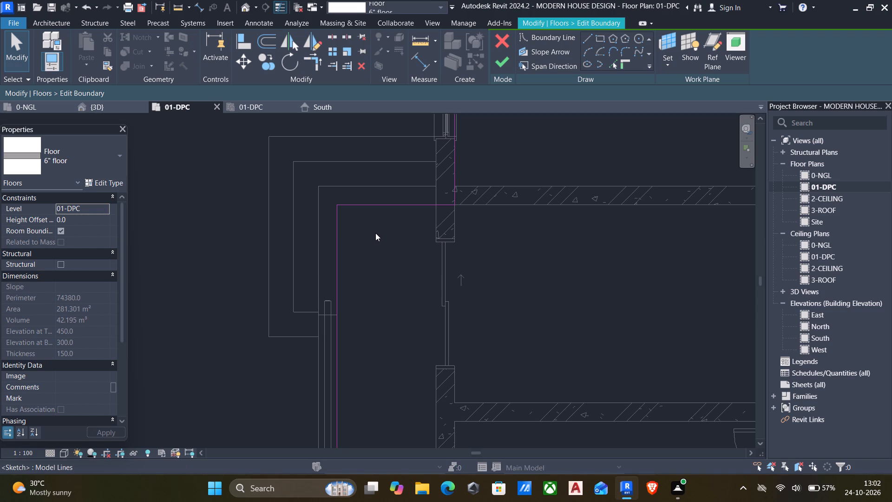
left_click(376, 204)
key("Up")
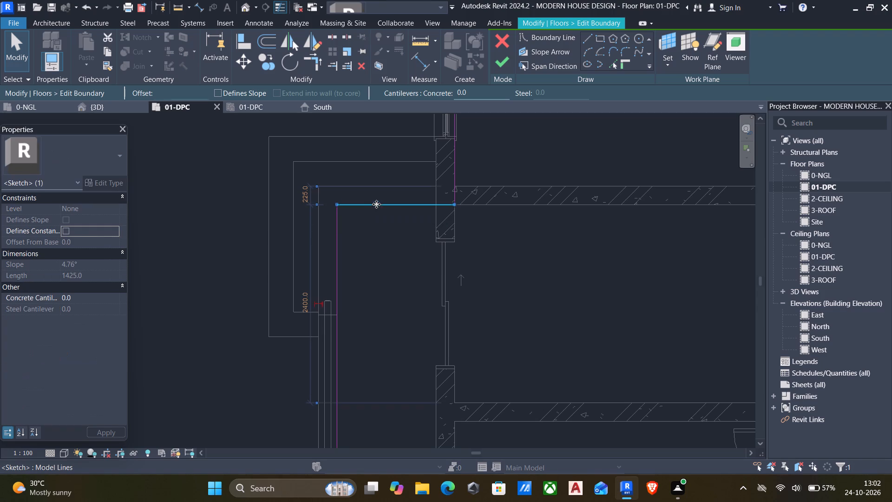
key("Up")
key("Up")
key("Up")
key("Up")
key("Up")
scroll(385, 173, "up", 5)
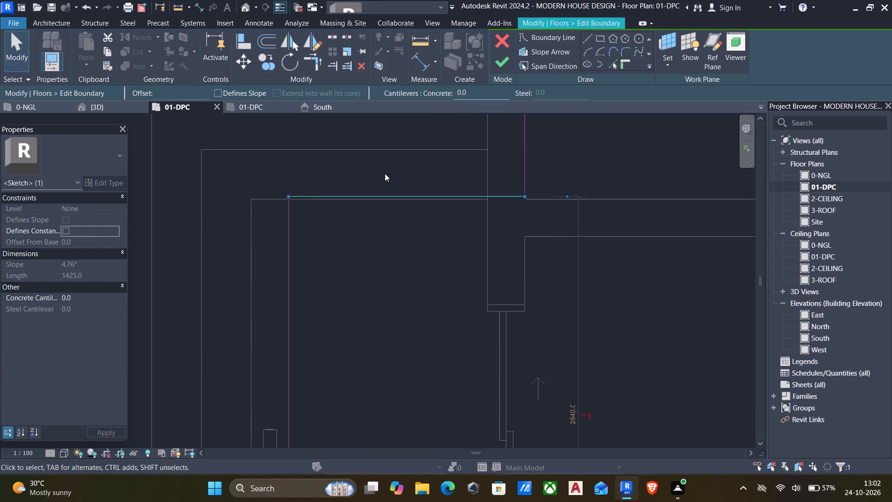
key("Down")
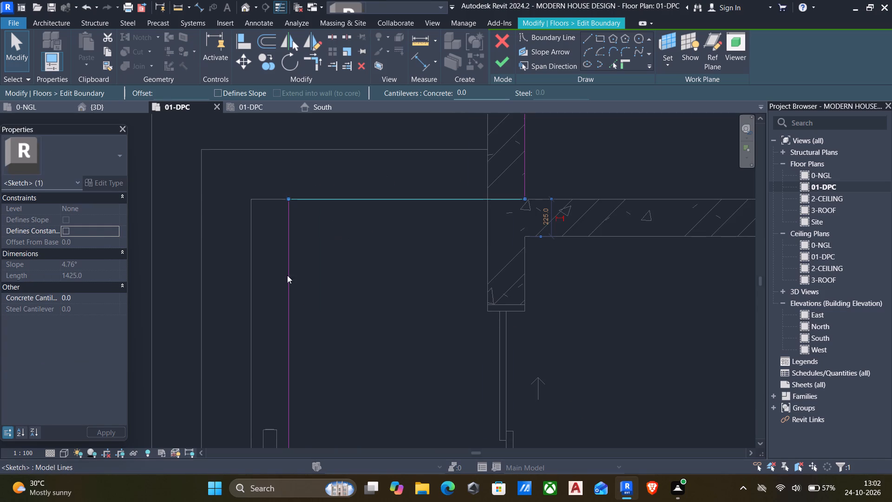
Add boundary lines along the west verandah wall's outer face and a 225 line across the wall at the lowest step's south edge.
middle_click_drag(269, 280, 308, 196)
scroll(316, 186, "down", 7)
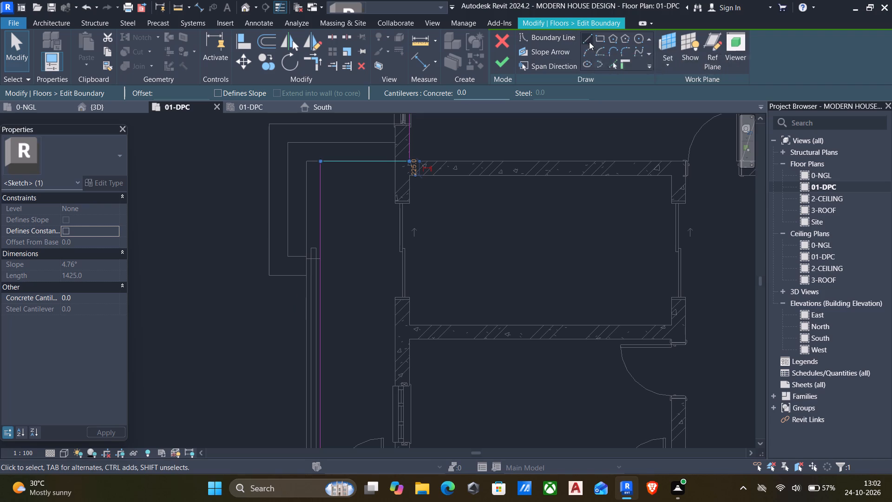
left_click(612, 66)
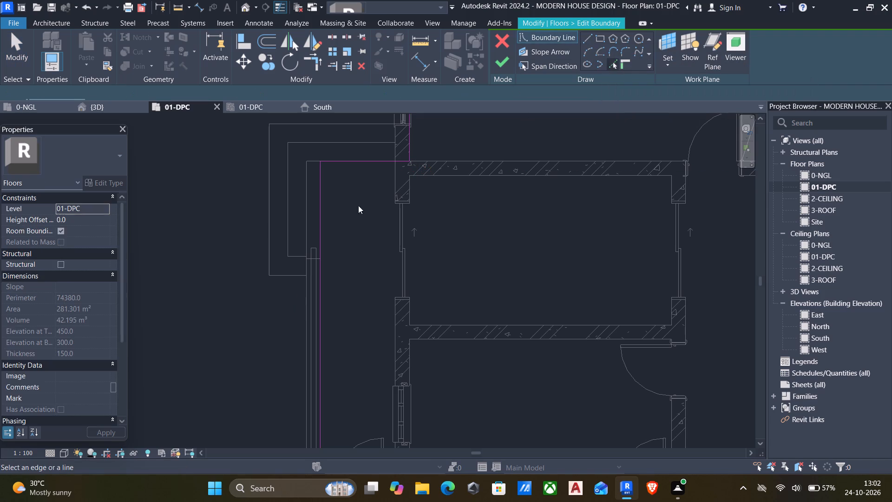
left_click(305, 188)
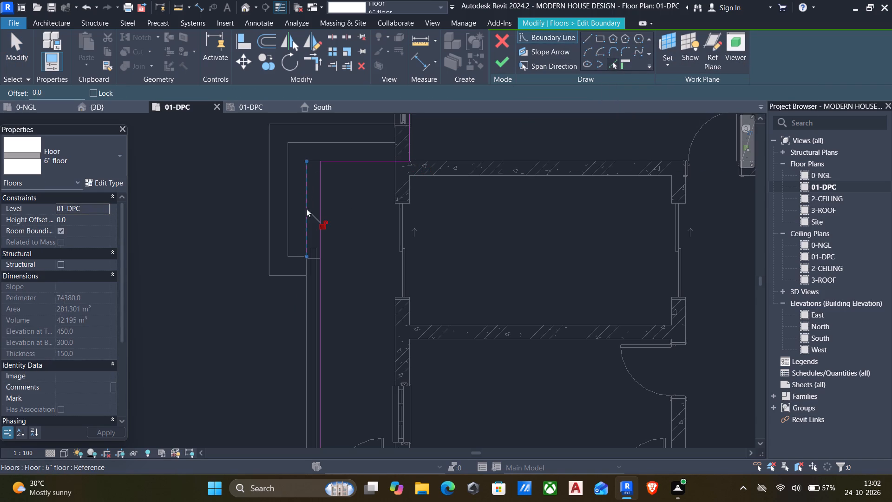
scroll(296, 282, "up", 4)
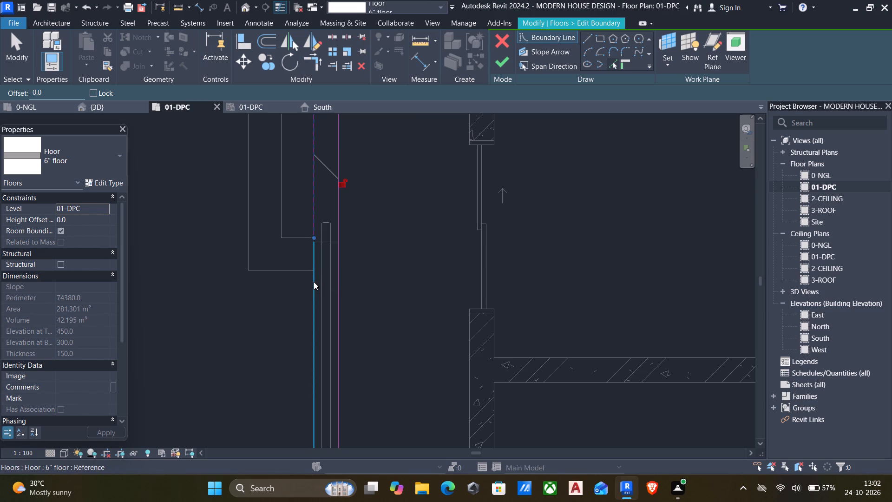
left_click(314, 284)
key("Escape")
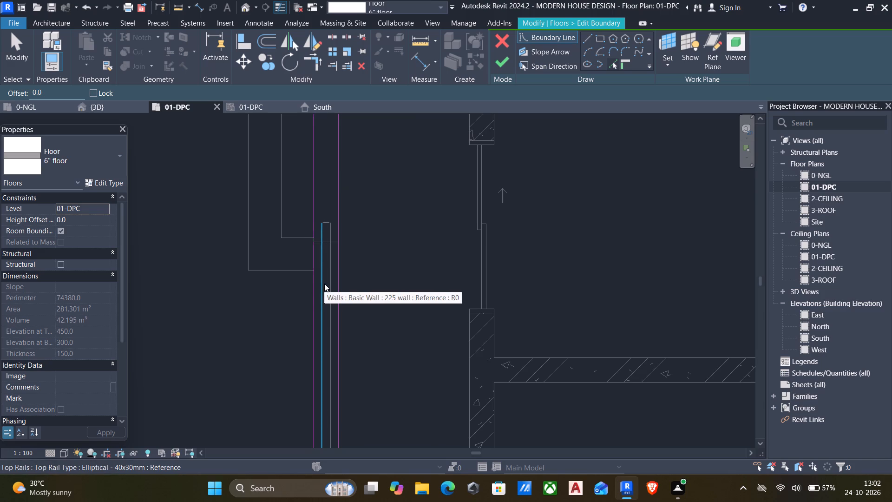
left_click(586, 36)
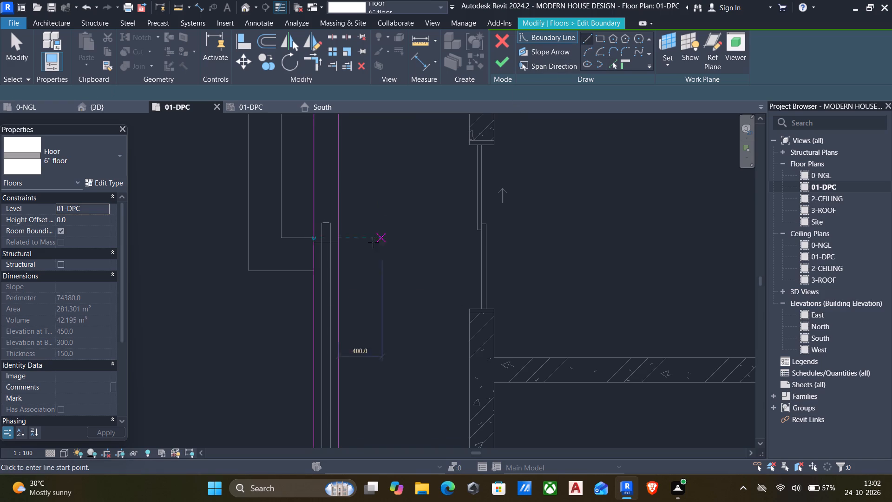
scroll(348, 269, "up", 4)
left_click(292, 268)
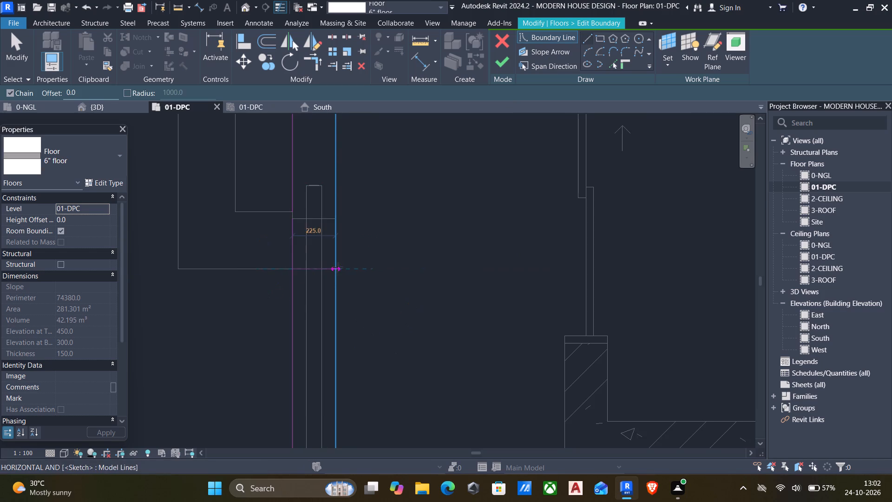
left_click(338, 267)
key("Escape")
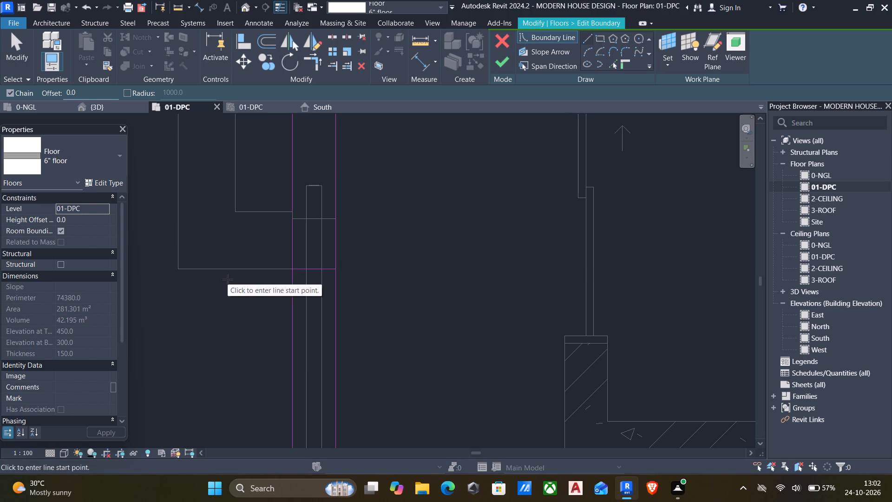
key("Escape")
Trim the new outer, north and short cross lines with the original west edge into one continuous stepped floor boundary.
scroll(212, 278, "down", 3)
key("t")
key("r")
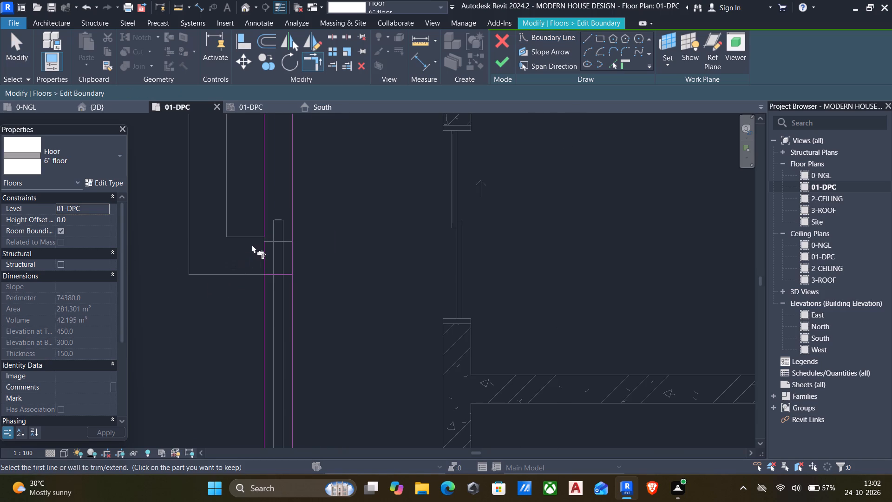
left_click(265, 224)
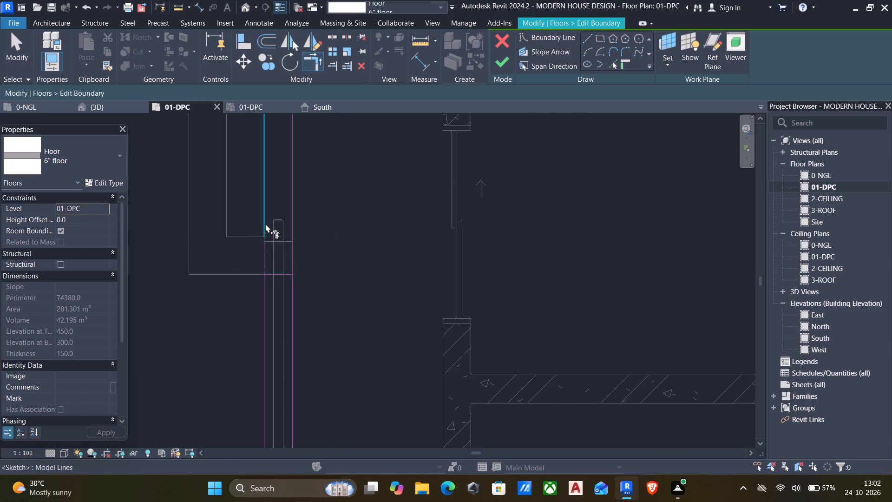
left_click(264, 262)
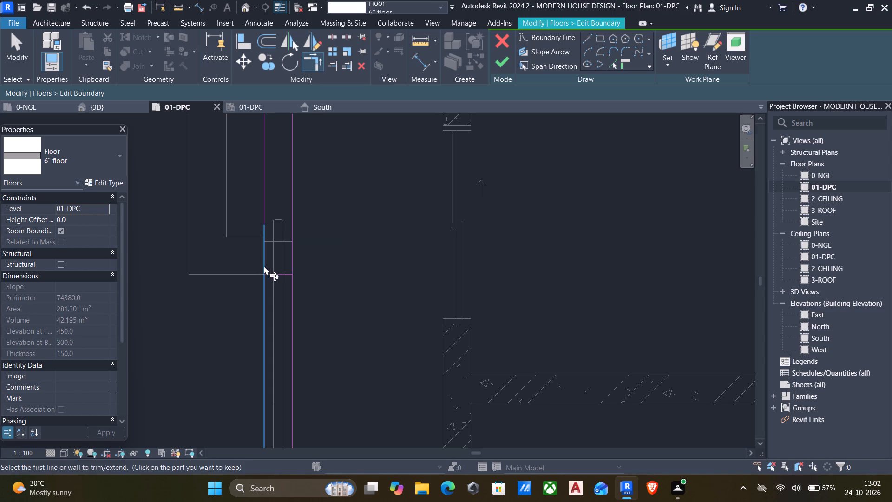
left_click(267, 262)
left_click(275, 273)
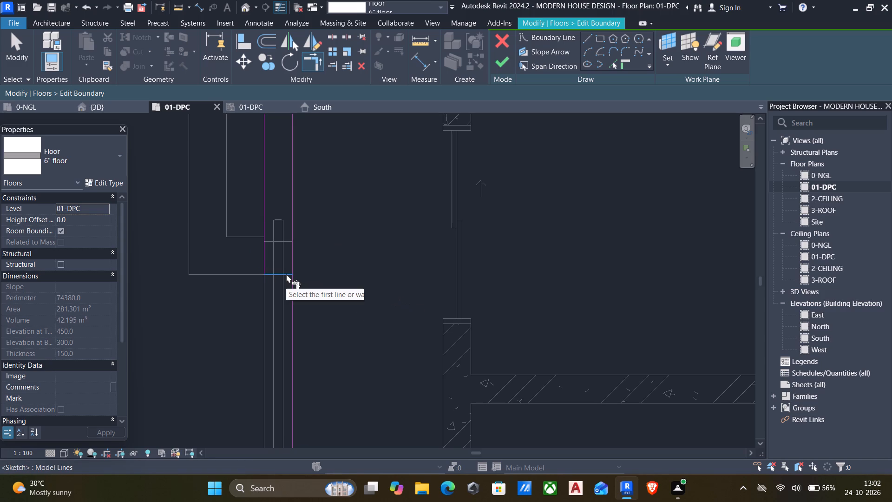
scroll(274, 287, "down", 4)
middle_click_drag(347, 264, 308, 363)
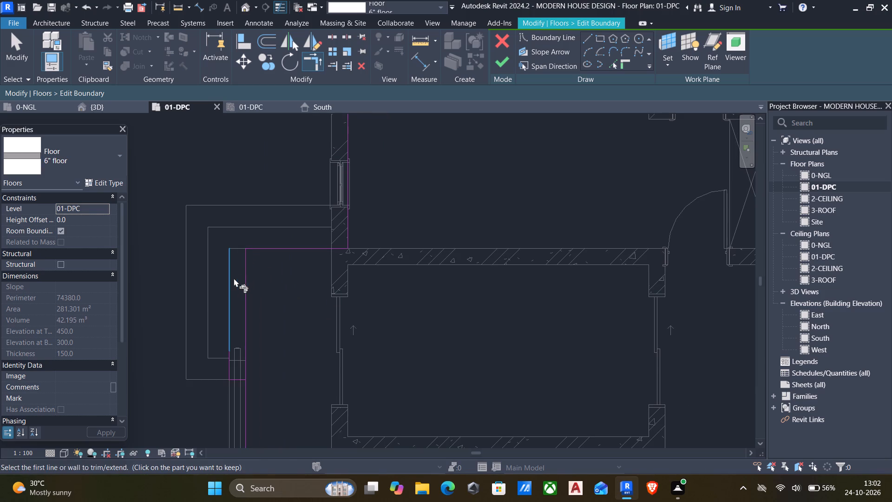
left_click(230, 280)
left_click(272, 246)
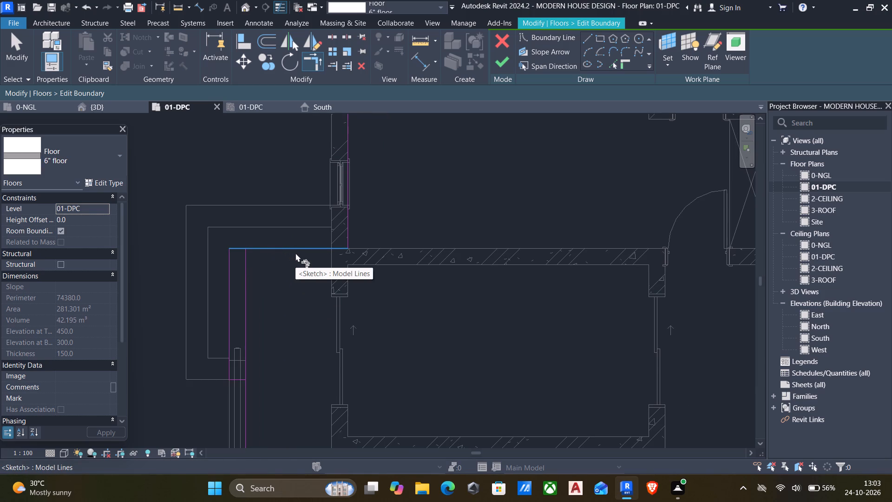
left_click(232, 377)
left_click(243, 397)
Finish the floor boundary edit without attaching the walls to the floor's bottom.
middle_click_drag(319, 381, 317, 370)
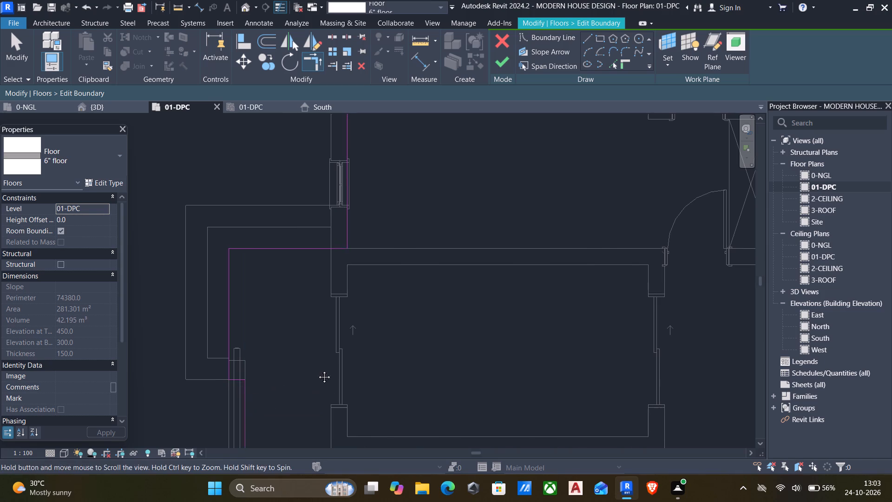
middle_click_drag(317, 370, 339, 295)
scroll(340, 285, "down", 7)
middle_click_drag(332, 313, 328, 314)
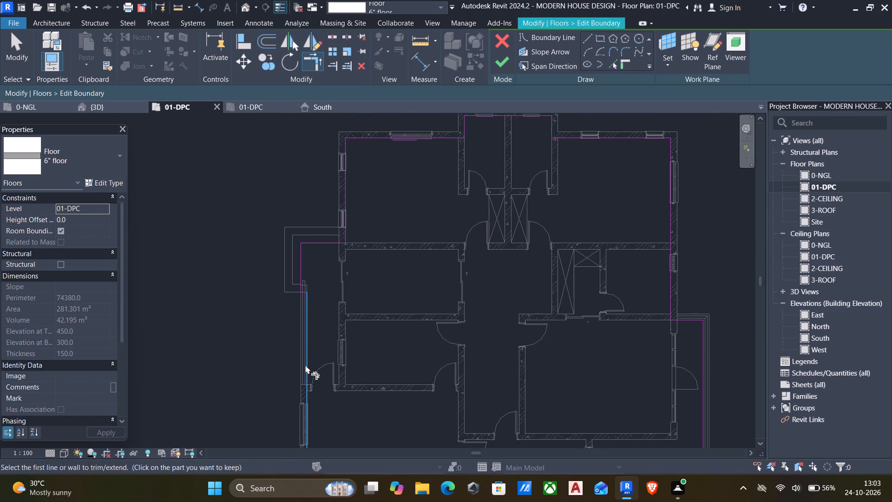
left_click(496, 66)
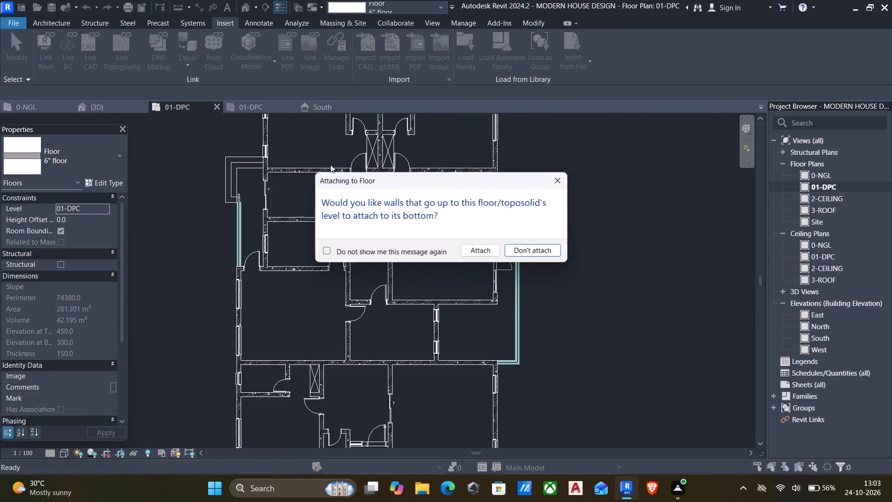
left_click(538, 250)
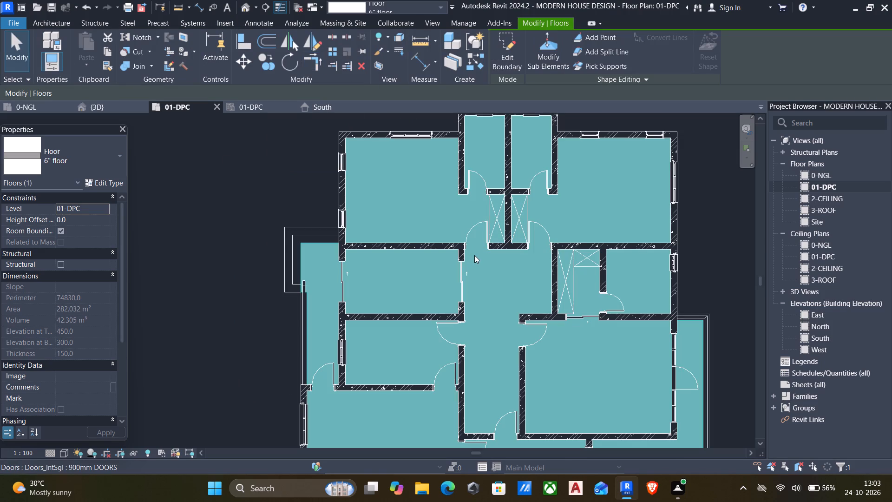
Examine in the 3D view how the extended verandah floor meets the shortened low wall, railing and steps.
left_click(246, 7)
scroll(394, 215, "down", 1)
middle_click_drag(479, 248, 450, 255, "shift")
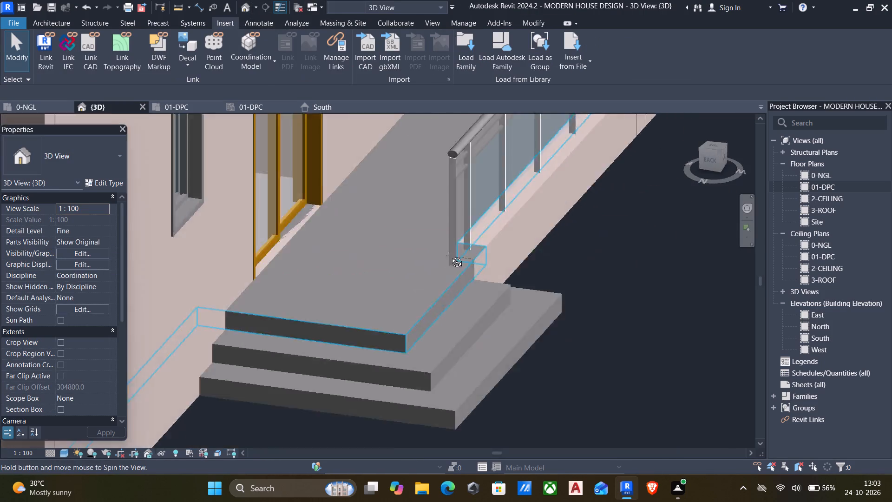
middle_click_drag(450, 255, 378, 263, "shift")
scroll(388, 258, "down", 8)
middle_click_drag(405, 261, 686, 227)
middle_click_drag(366, 344, 400, 307)
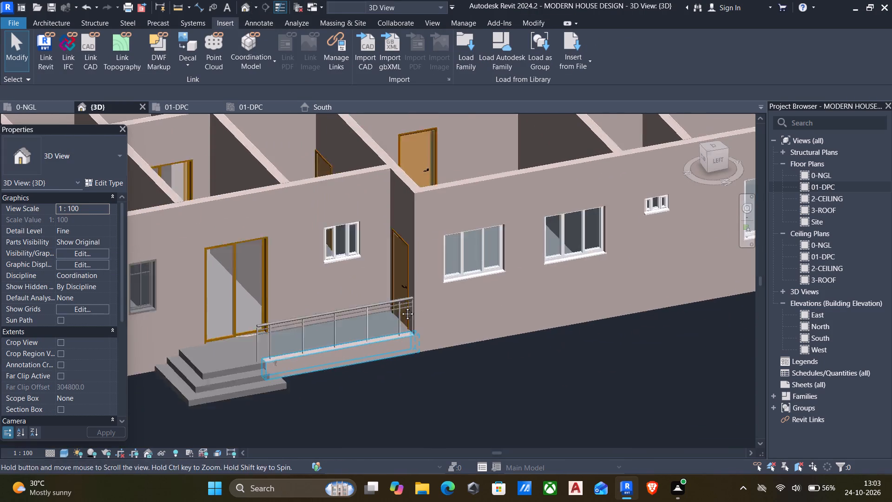
middle_click_drag(400, 307, 401, 306)
scroll(343, 321, "up", 7)
middle_click_drag(232, 362, 406, 362)
scroll(416, 353, "up", 4)
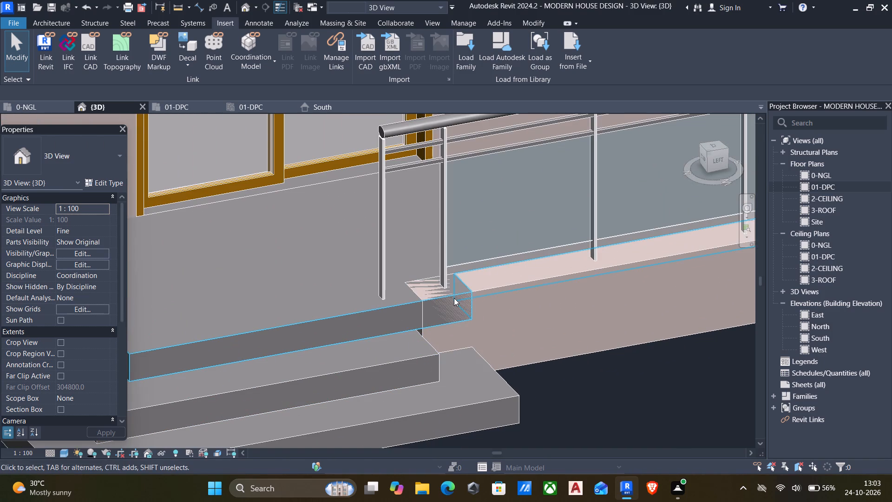
left_click(441, 296)
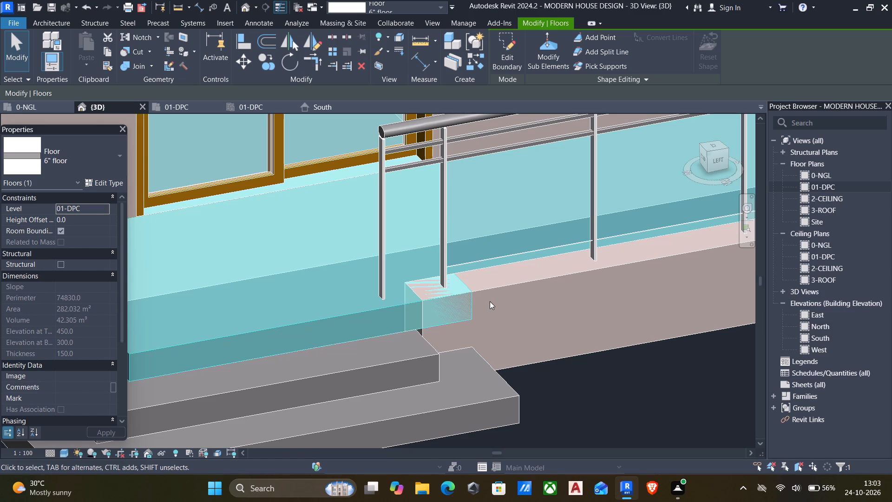
scroll(504, 297, "up", 1, "shift")
middle_click_drag(497, 297, 475, 298, "shift")
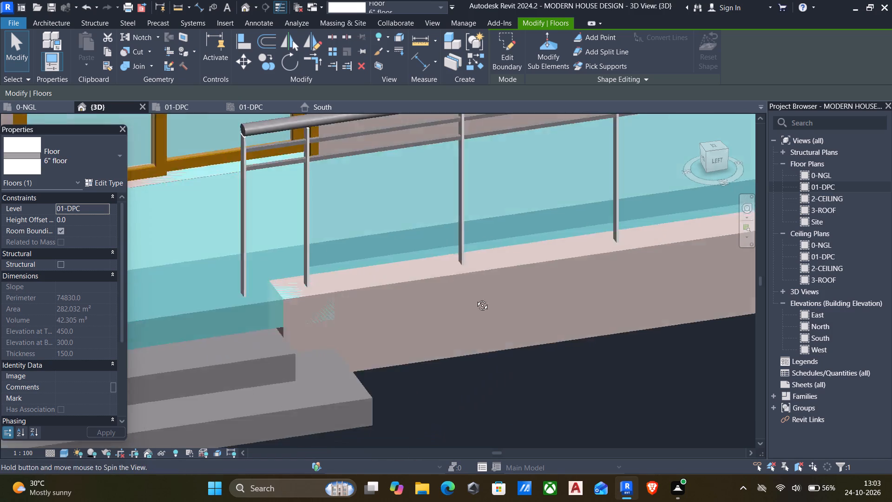
middle_click_drag(475, 298, 468, 294, "shift")
scroll(477, 291, "down", 4)
middle_click_drag(480, 289, 751, 267)
middle_click_drag(505, 335, 470, 339)
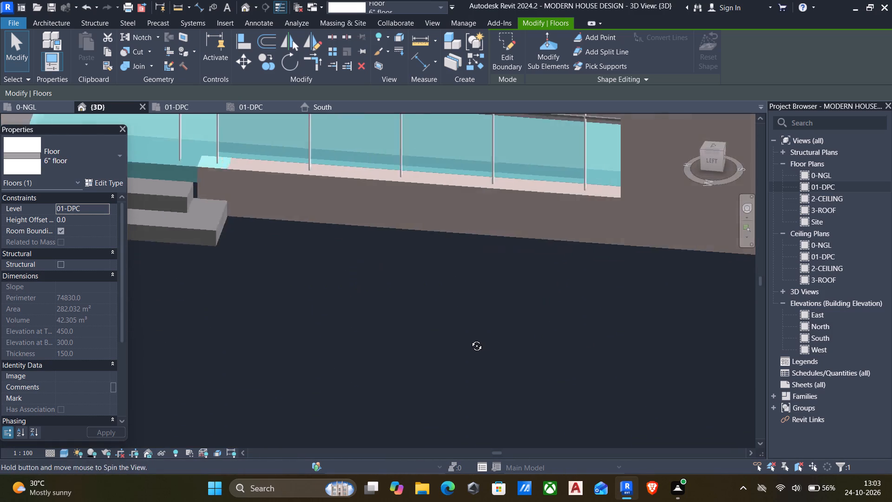
middle_click_drag(470, 339, 464, 339)
middle_click_drag(459, 334, 673, 356)
scroll(335, 195, "up", 5)
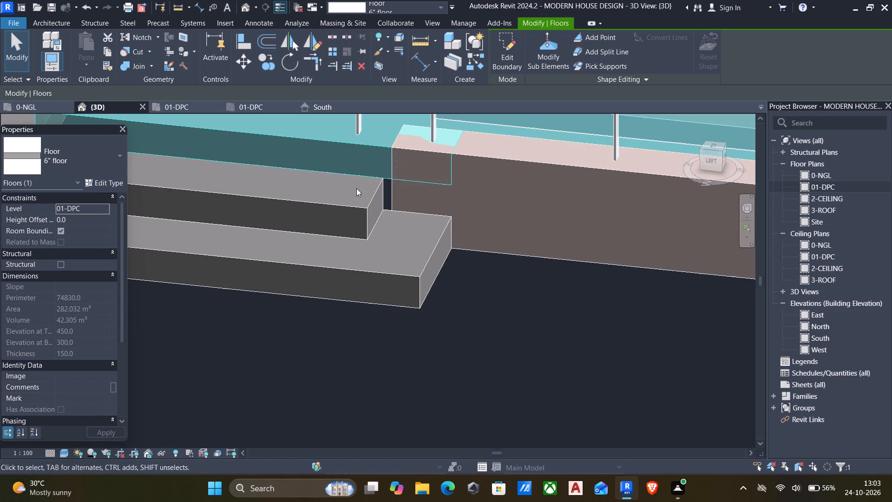
Align the west verandah low wall's end with the end face of the step above the lowest one.
type("al")
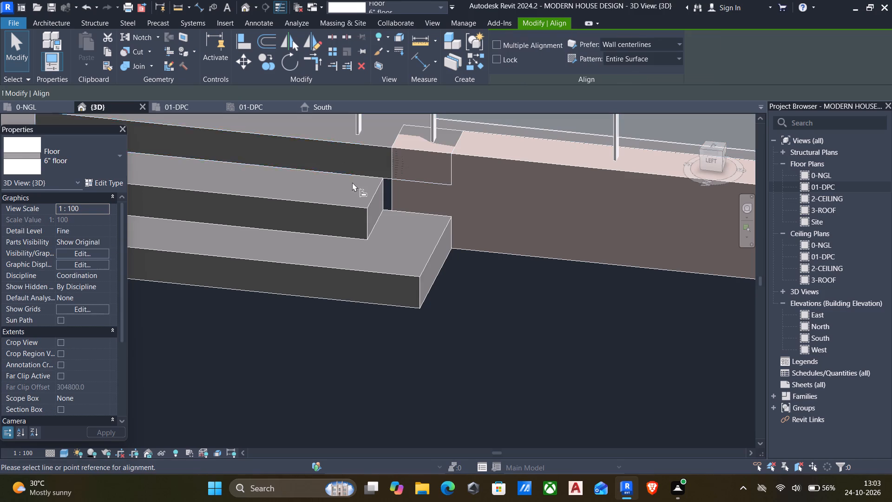
left_click(373, 204)
left_click(389, 191)
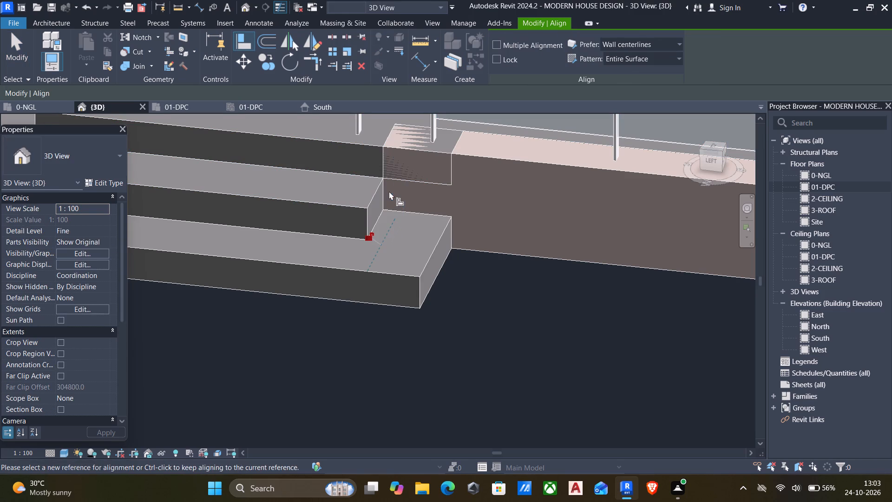
key("Escape")
Examine how the west verandah's steps, low wall and railing meet, from close up and from further out.
scroll(360, 226, "down", 8)
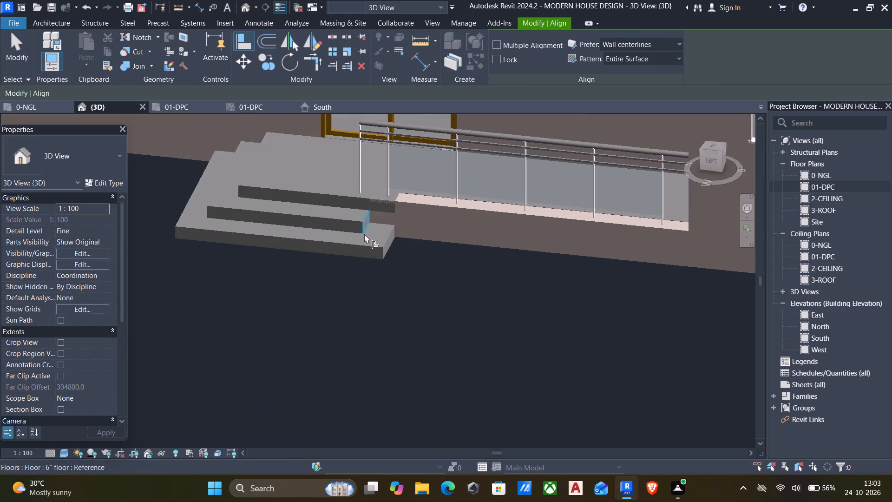
scroll(367, 239, "down", 5)
middle_click_drag(372, 245, 432, 238)
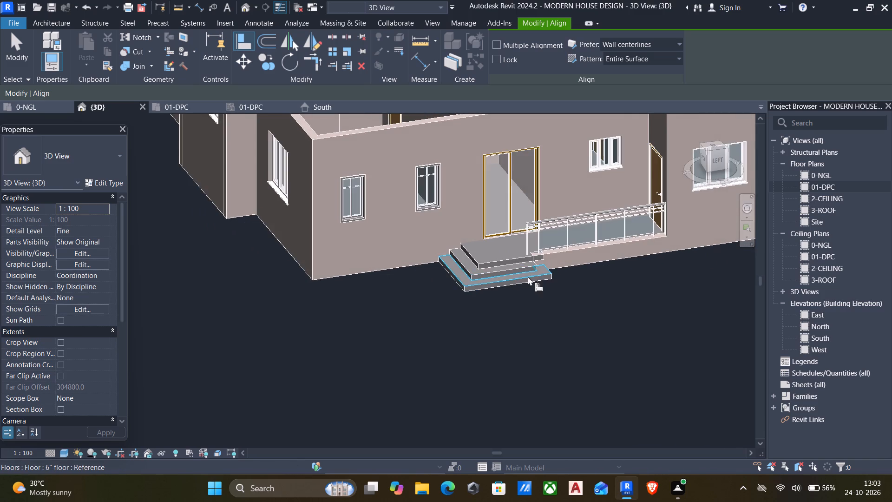
scroll(530, 275, "up", 5)
scroll(447, 251, "up", 5)
middle_click_drag(436, 248, 398, 250)
scroll(398, 250, "up", 1)
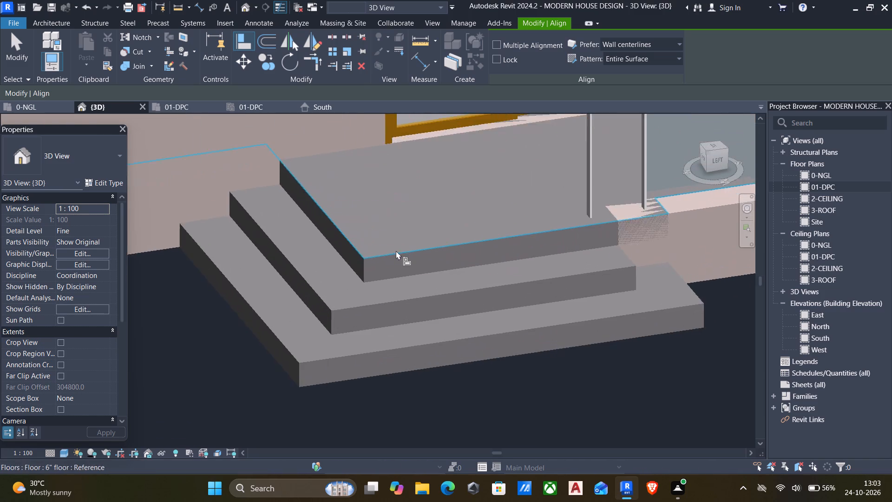
scroll(400, 258, "down", 5)
scroll(524, 245, "down", 5)
middle_click_drag(519, 246, 491, 269)
key("Escape")
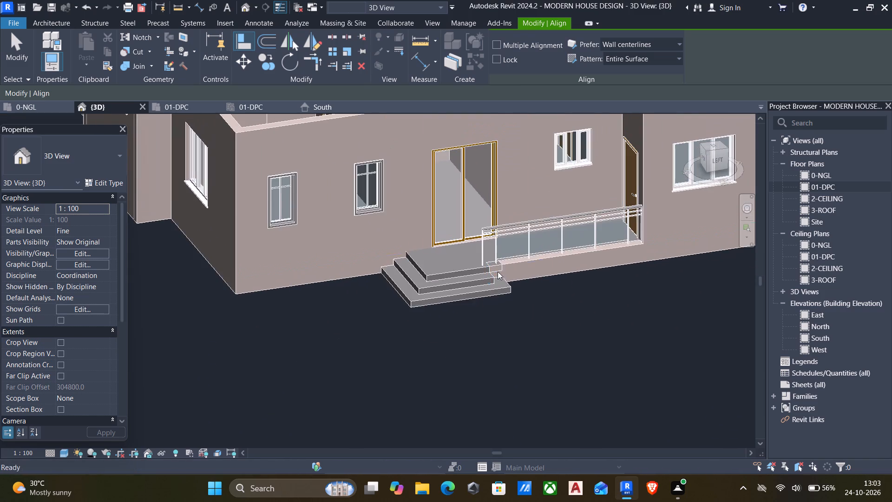
scroll(495, 272, "down", 5)
middle_click_drag(492, 272, 472, 287)
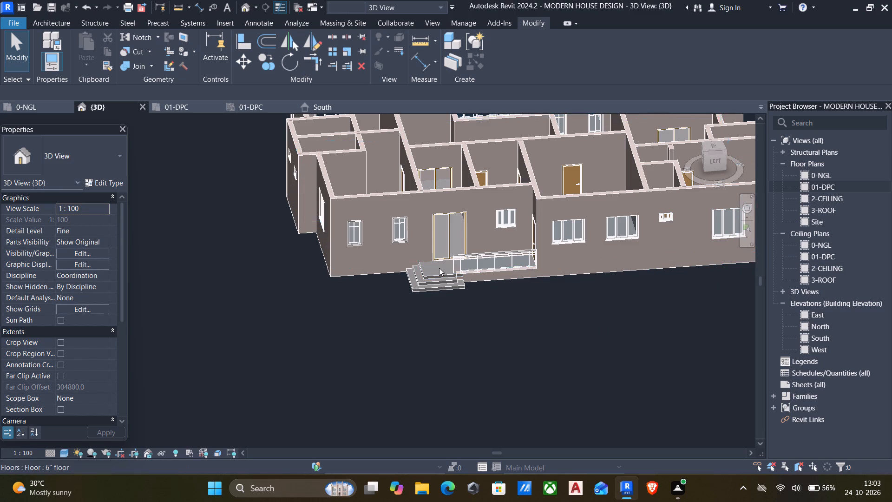
Shorten the west verandah's glass-panel railing path at the steps end to a length of 3725, meeting the low wall's end.
scroll(446, 264, "up", 8)
left_click(470, 240)
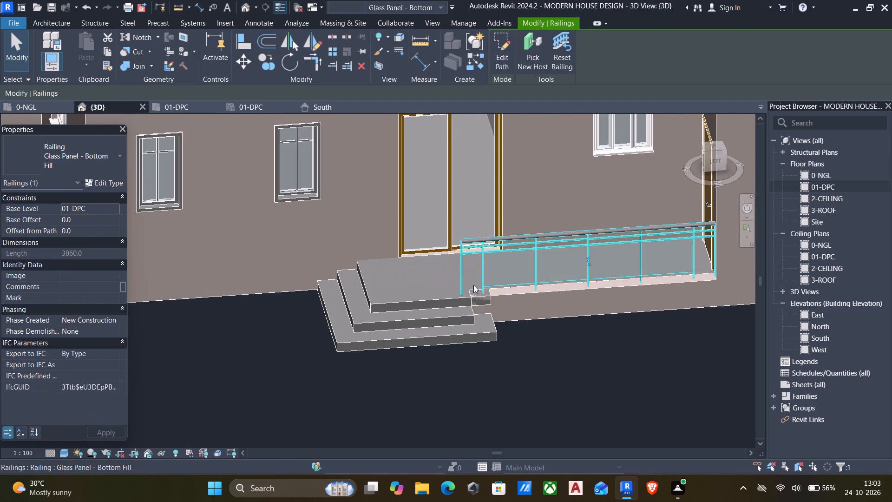
scroll(474, 285, "up", 3)
left_click(499, 53)
scroll(490, 223, "up", 5)
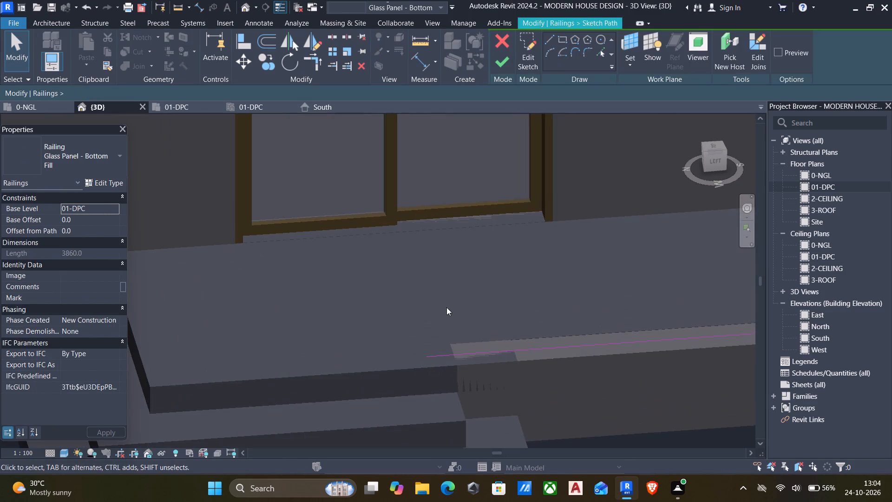
left_click(426, 354)
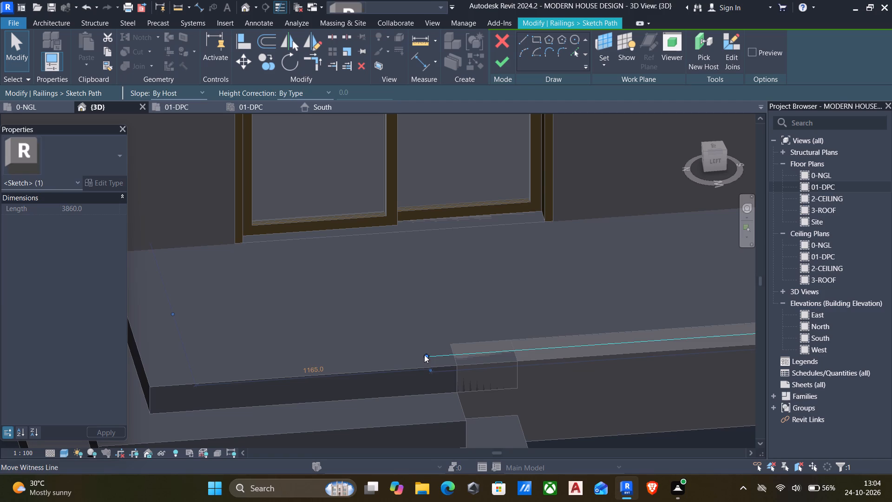
left_click_drag(426, 355, 457, 353)
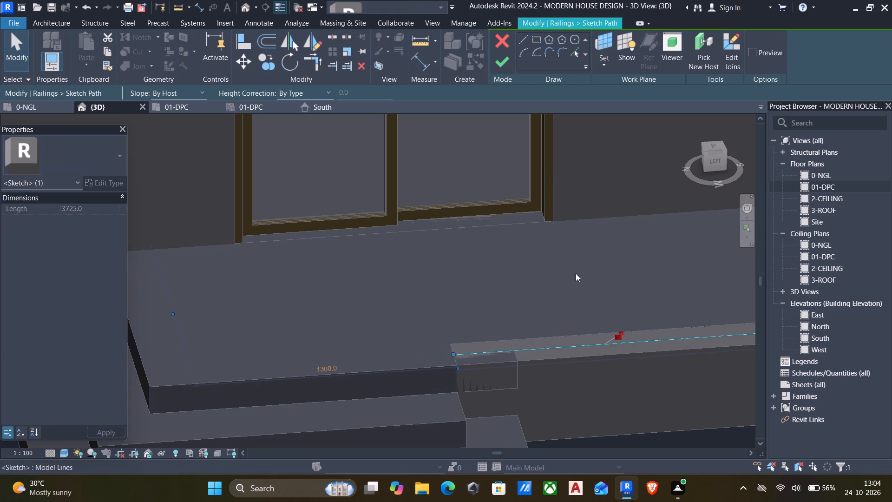
left_click(501, 55)
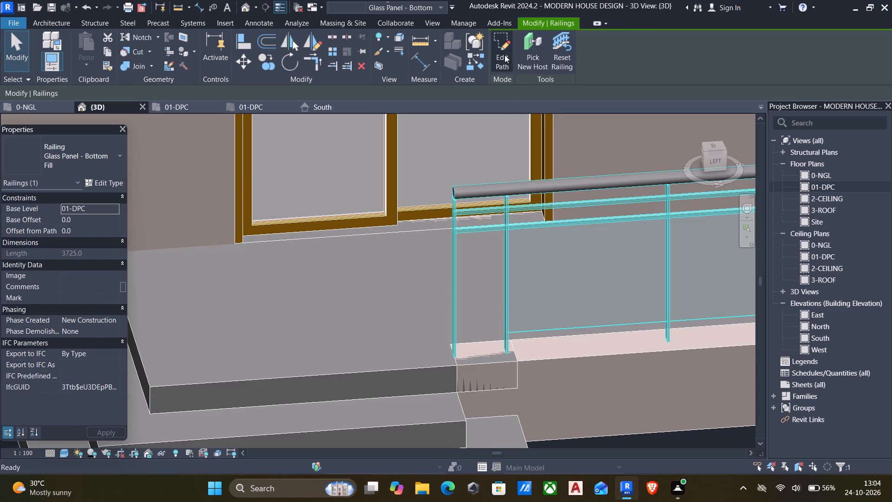
scroll(365, 293, "down", 6)
scroll(599, 378, "down", 4)
left_click(590, 390)
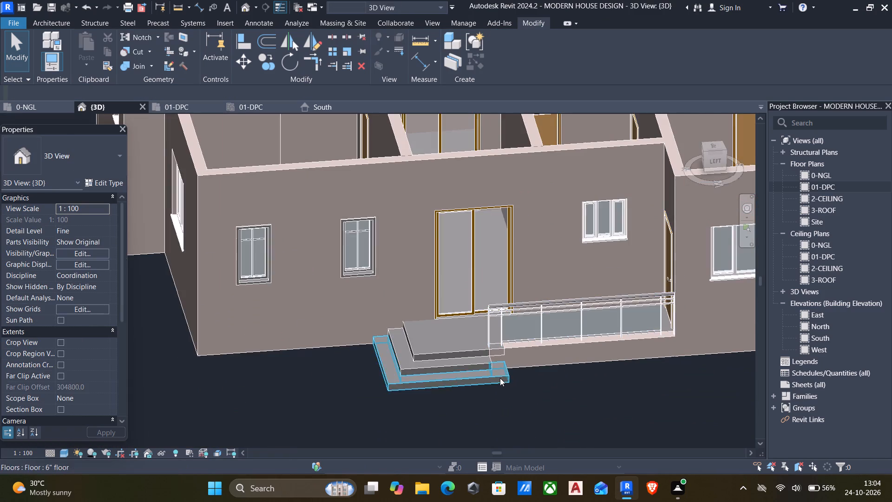
In the 01-DPC floor plan, start a new 6" floor of the same type as the south porch's lowest step.
scroll(498, 378, "down", 4)
middle_click_drag(494, 381, 493, 344)
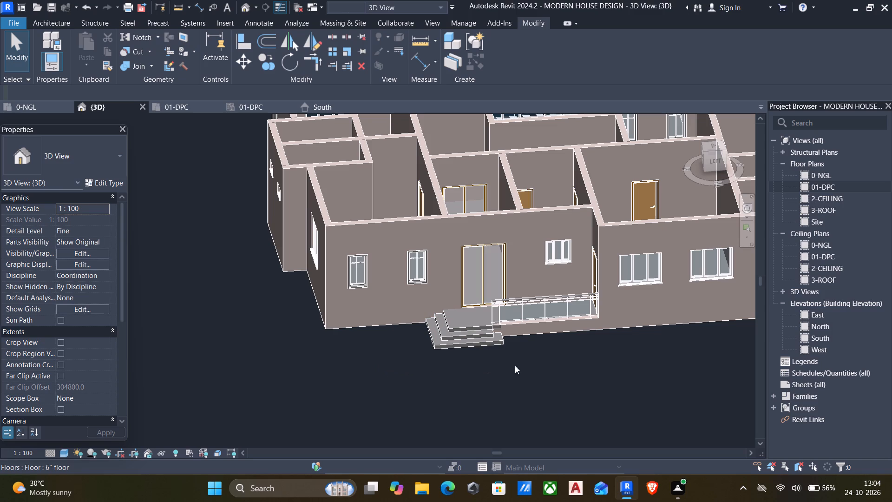
double_click(806, 186)
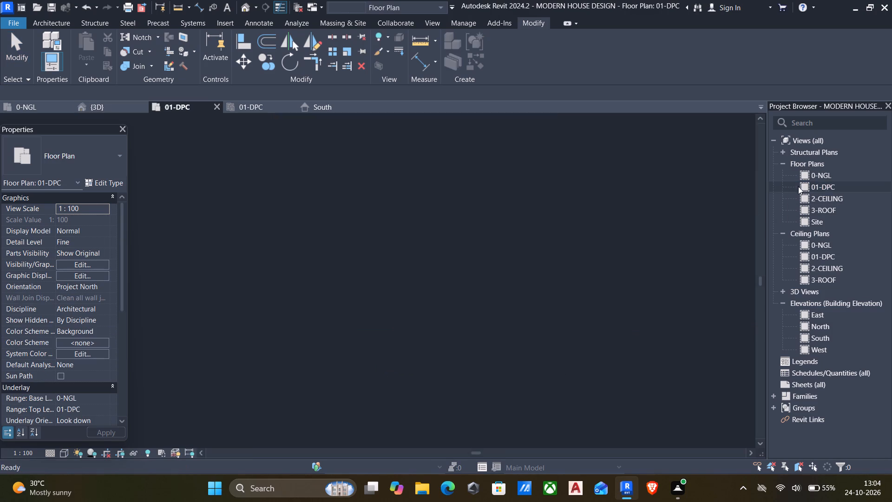
scroll(493, 318, "down", 7)
middle_click_drag(477, 351, 459, 267)
middle_click_drag(455, 343, 442, 277)
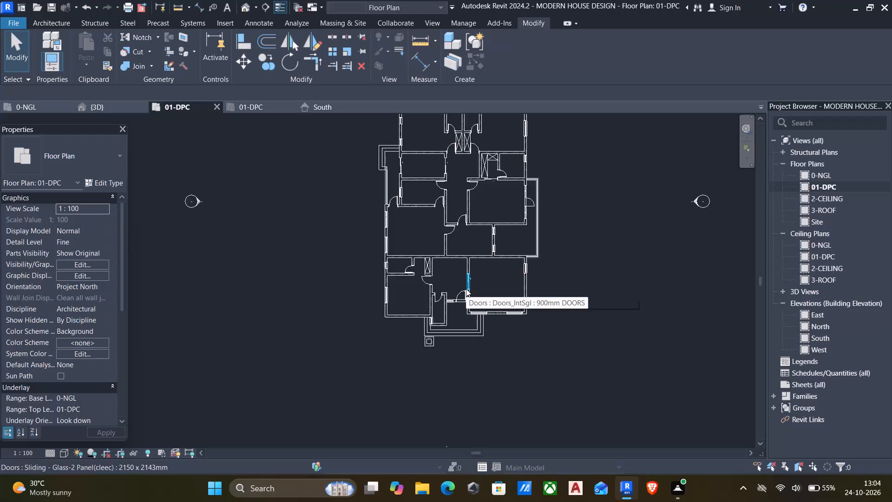
scroll(472, 337, "up", 4)
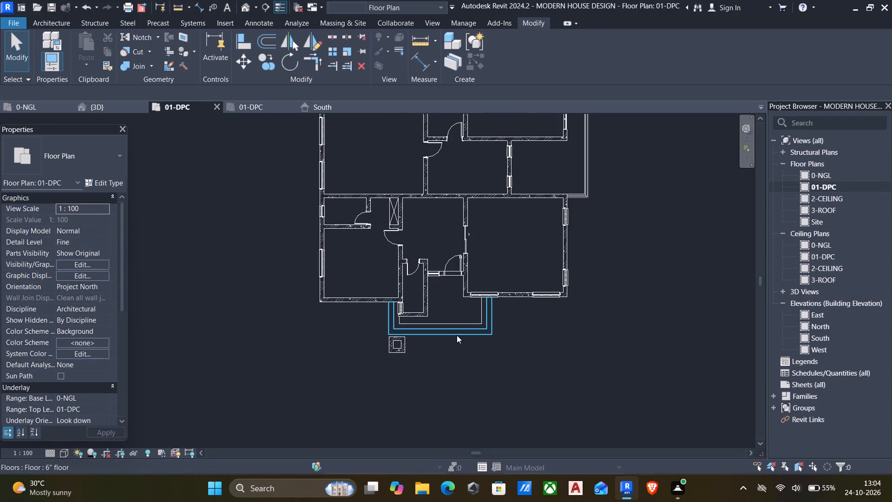
left_click(457, 335)
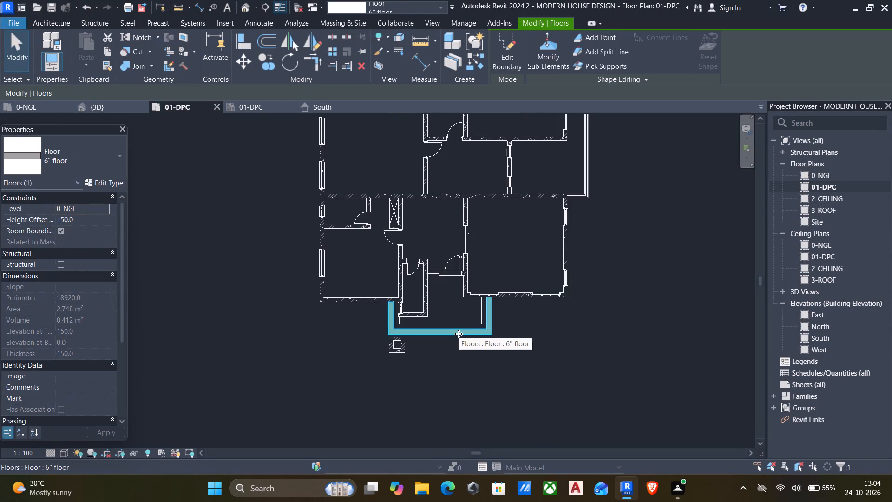
type("cs")
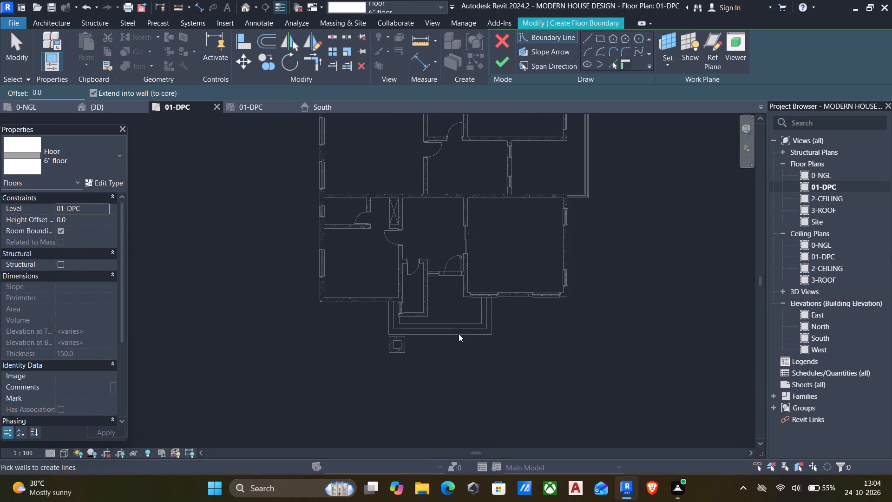
scroll(388, 344, "up", 4)
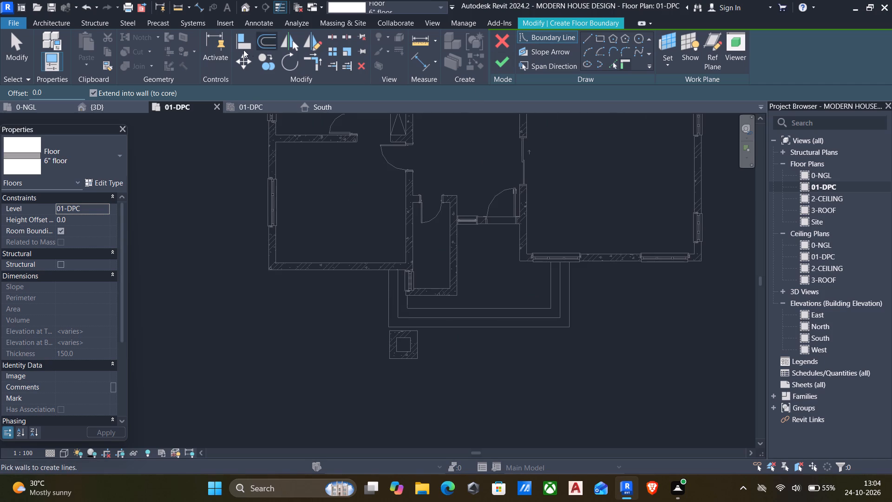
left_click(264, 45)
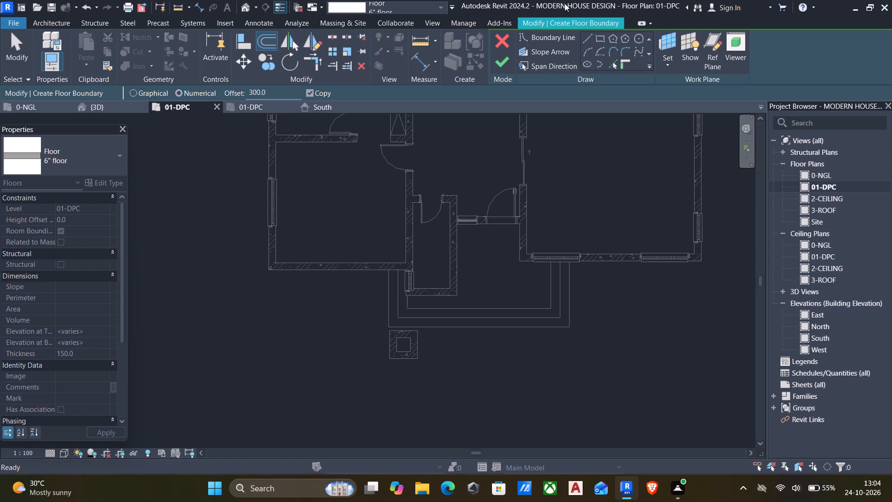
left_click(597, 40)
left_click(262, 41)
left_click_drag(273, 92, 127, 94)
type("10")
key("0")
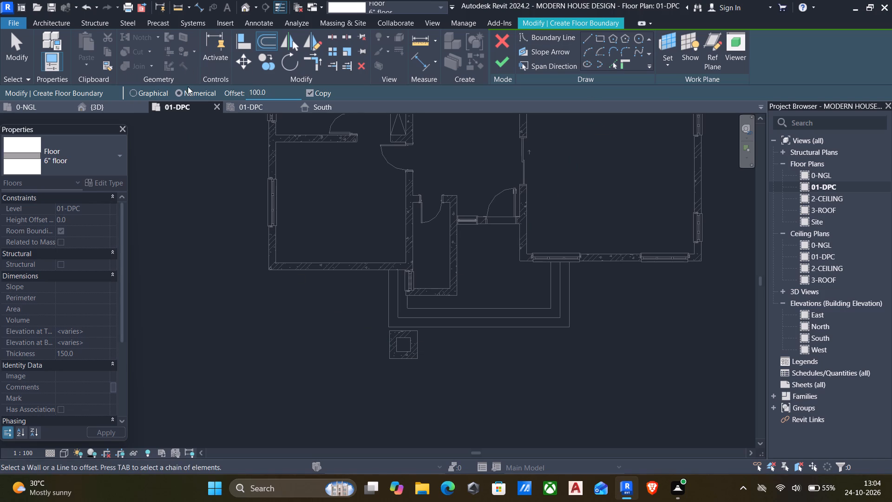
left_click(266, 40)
Create the floor with a rectangular boundary offset 100 outside the square hollow pillar beside the porch steps, 1100 by 1100.
left_click(597, 42)
scroll(393, 348, "up", 9)
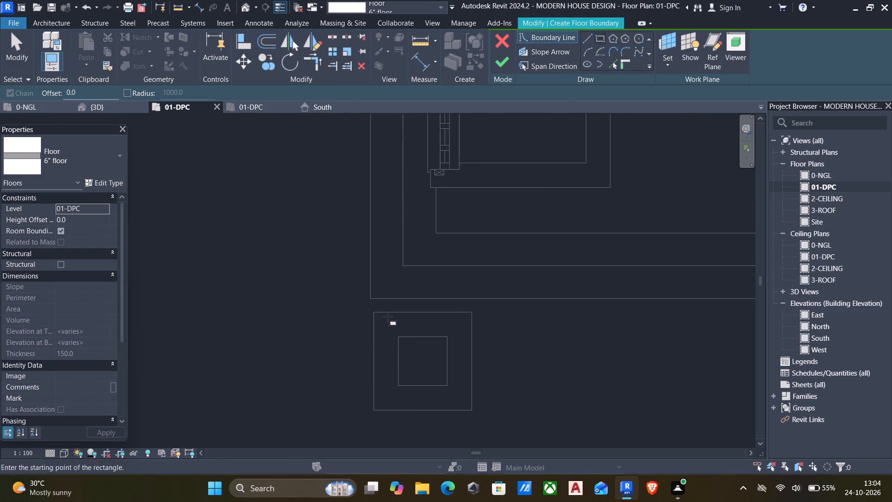
left_click(374, 314)
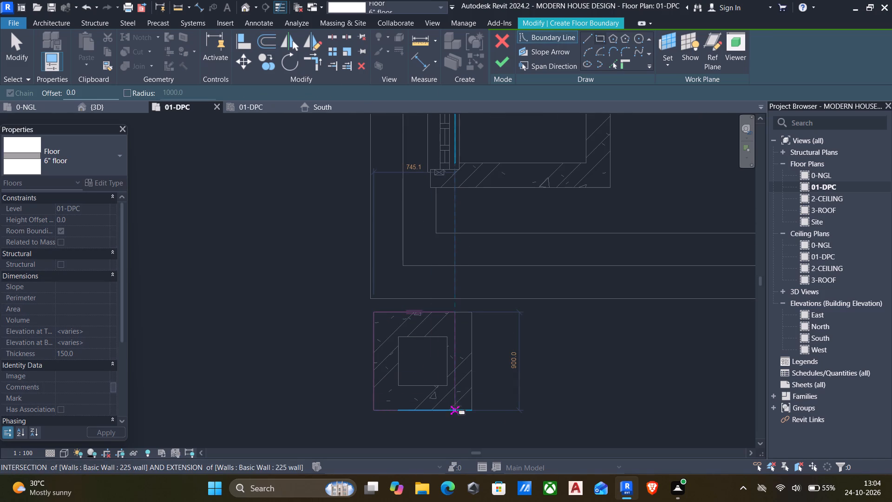
scroll(472, 407, "up", 5)
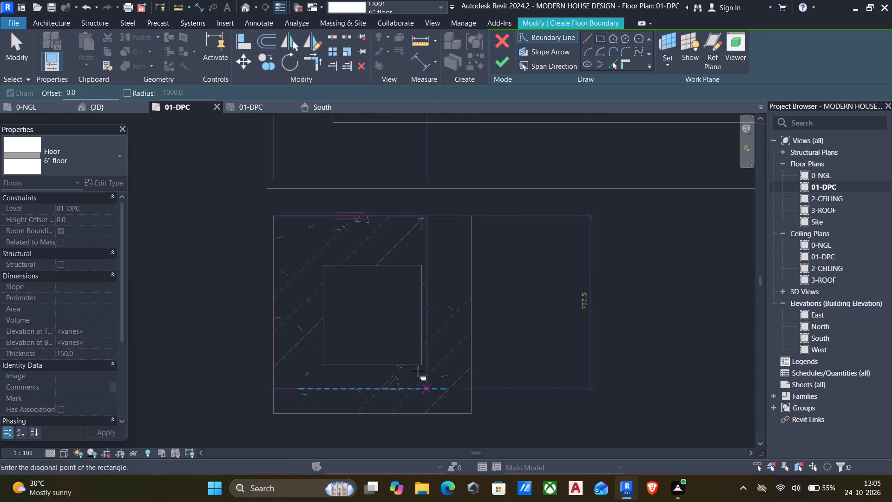
key("Escape")
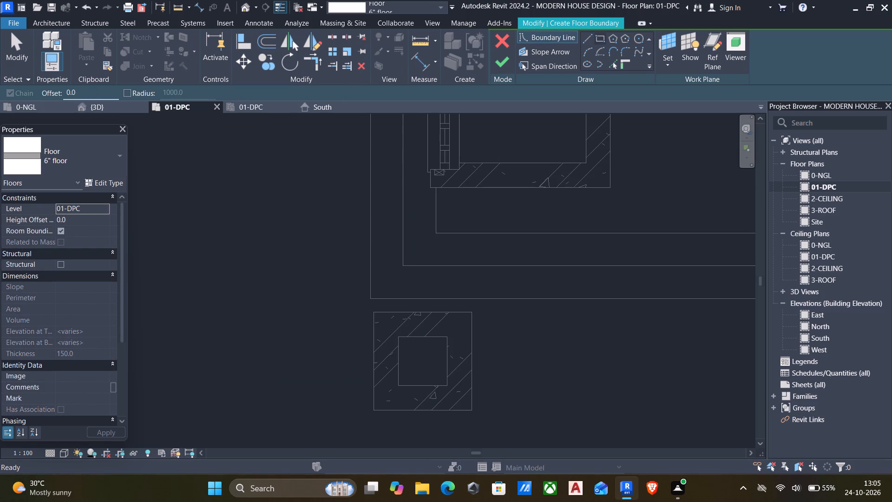
left_click_drag(95, 95, 0, 75)
key("1")
key("0")
key("0")
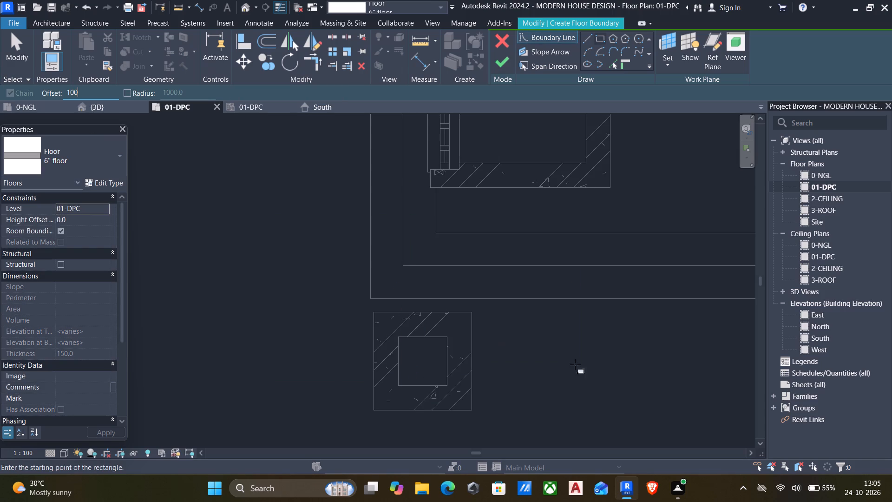
left_click(375, 312)
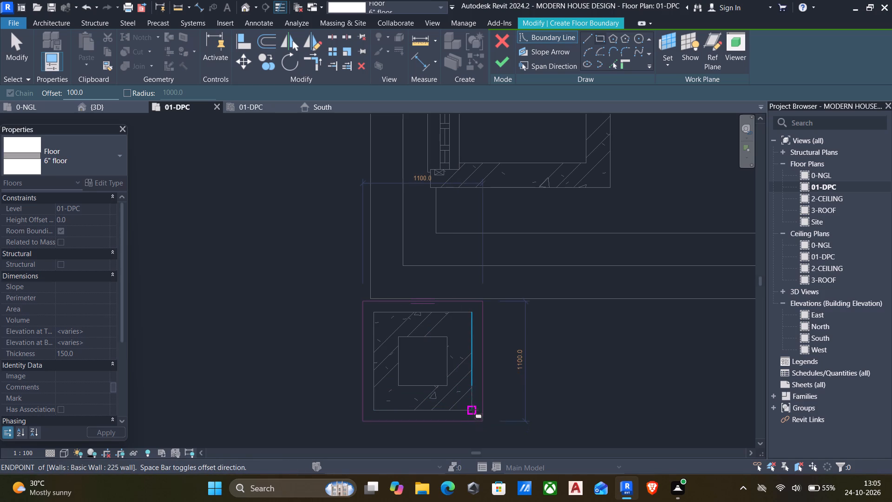
left_click(473, 410)
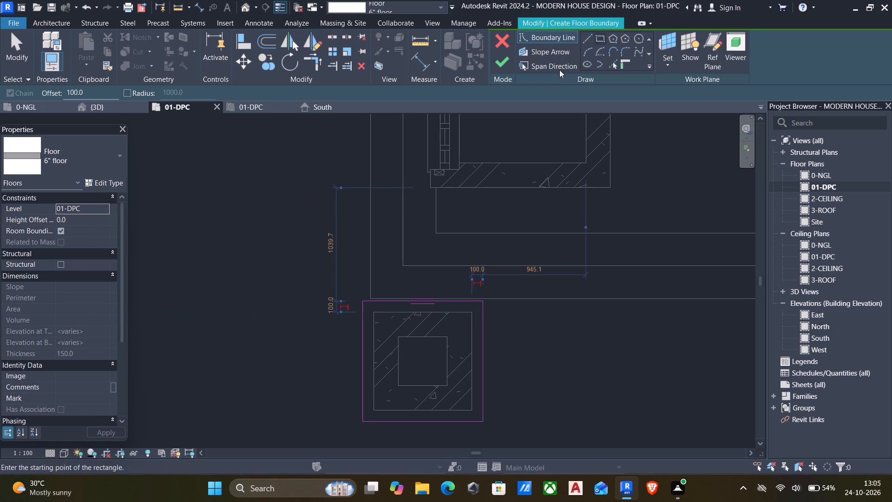
left_click(505, 60)
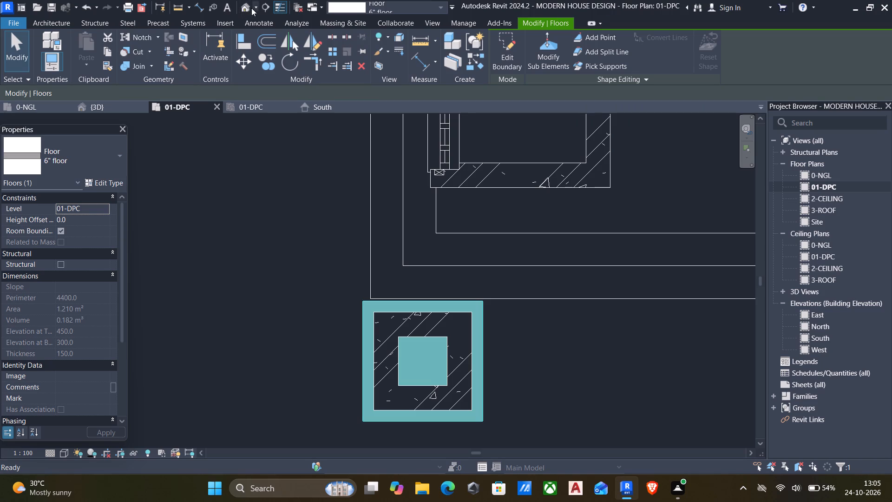
Examine in the 3D view how the new slab sits around the pillar's base beside the south porch steps.
left_click(244, 8)
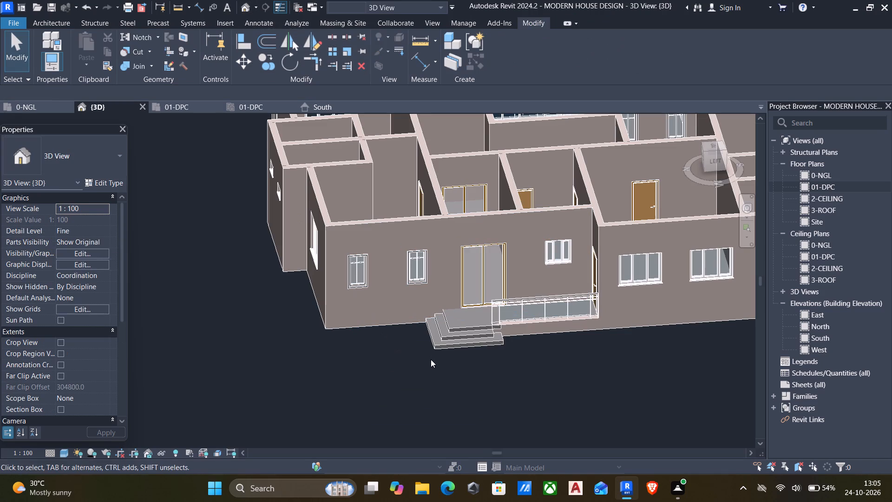
middle_click_drag(422, 353, 863, 282, "shift")
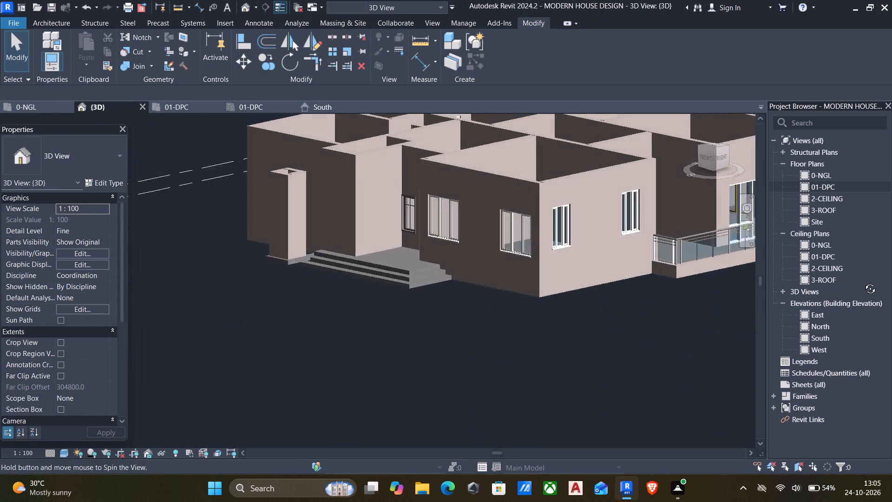
middle_click_drag(863, 282, 891, 276, "shift")
scroll(500, 306, "up", 5)
scroll(406, 264, "up", 5)
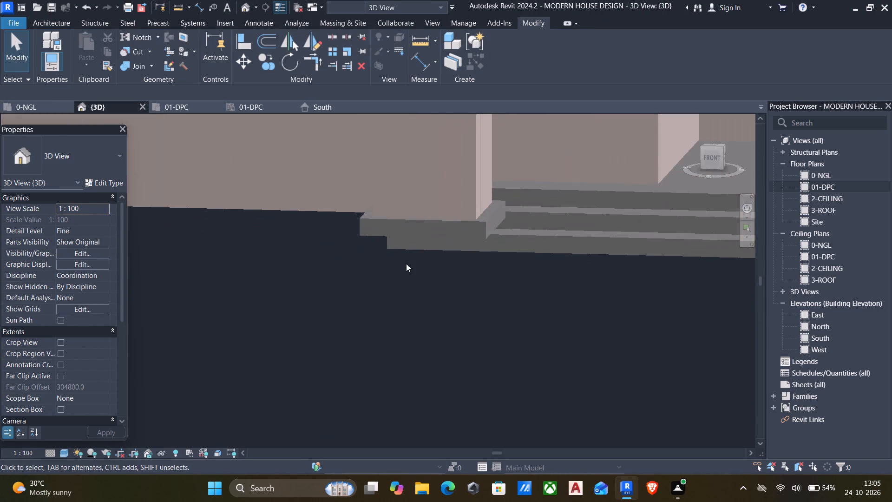
middle_click_drag(449, 245, 463, 307)
middle_click_drag(475, 315, 485, 285, "shift")
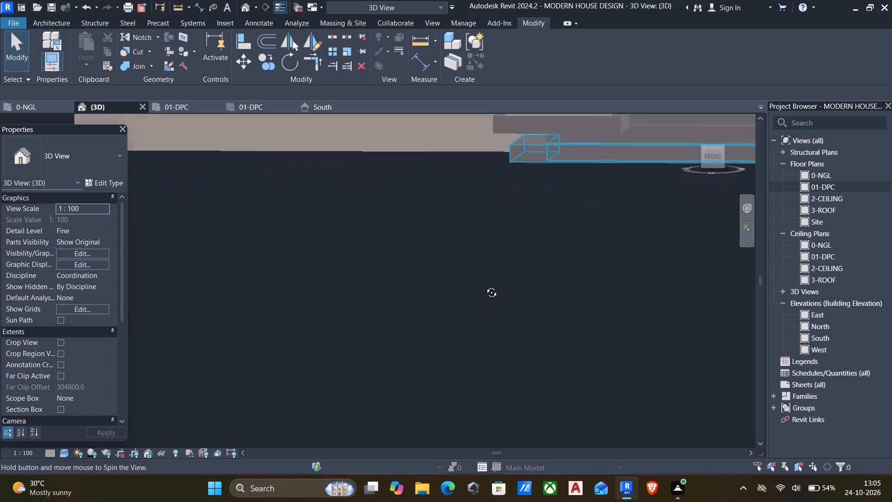
middle_click_drag(485, 285, 468, 303, "shift")
scroll(468, 306, "down", 5)
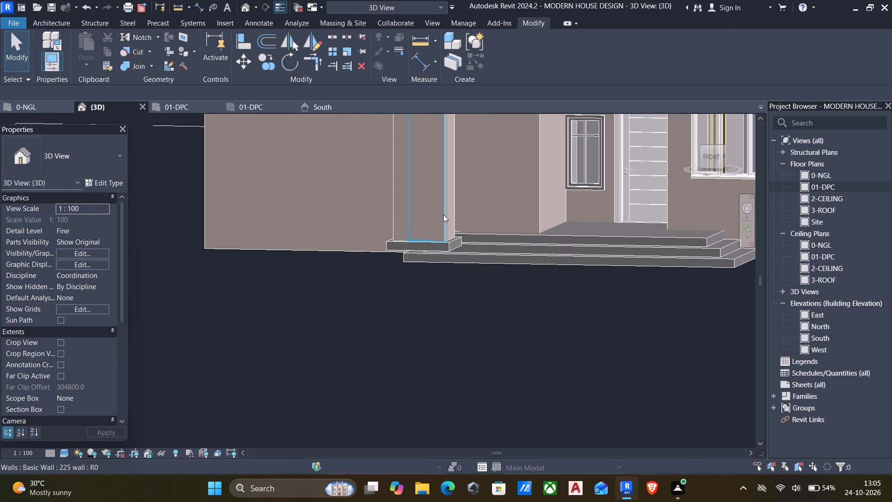
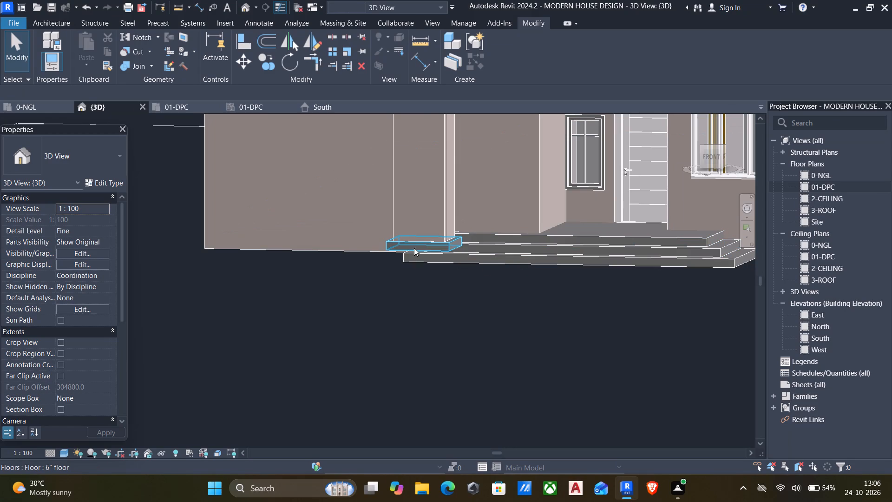
Set the base constraint of the four walls forming the entrance column beside the porch steps to level 0-NGL.
left_click(444, 202)
key("Escape")
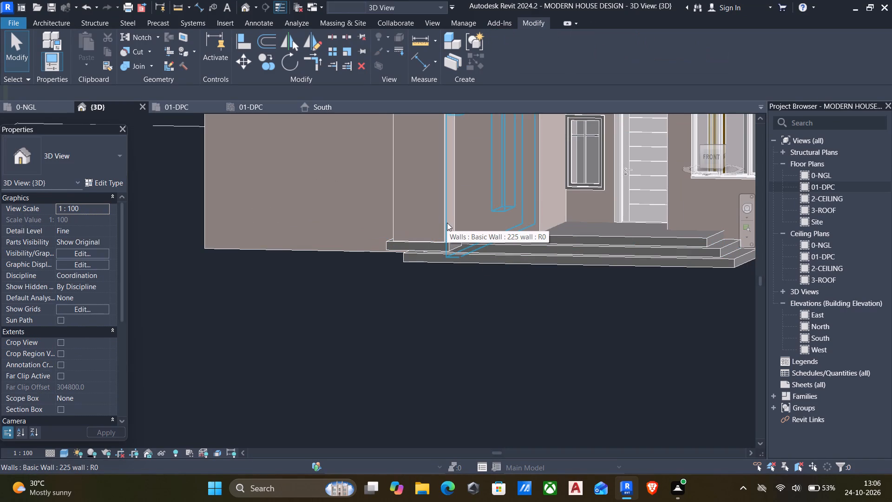
middle_click_drag(407, 296, 399, 433)
scroll(400, 434, "down", 5)
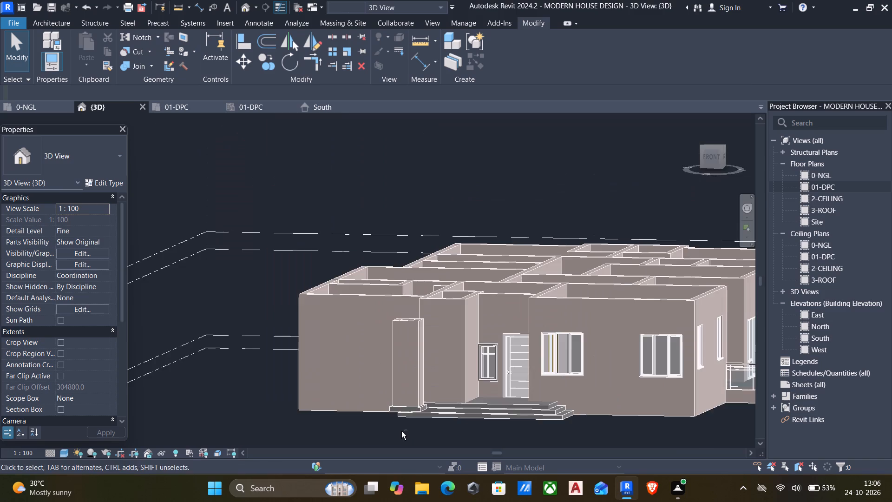
middle_click_drag(401, 431, 380, 501, "shift")
middle_click_drag(372, 328, 381, 206)
scroll(307, 287, "up", 3)
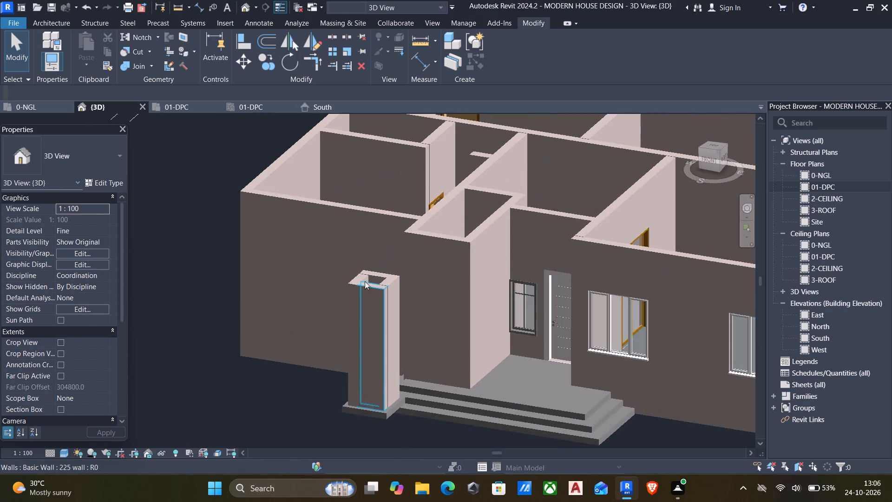
key("Tab")
key("Tab")
key("Tab")
key("Tab")
key("Tab")
key("Tab")
key("Tab")
key("Tab")
key("Tab")
key("Tab")
key("Tab")
key("Tab")
key("Tab")
key("Tab")
key("Tab")
left_click(372, 277)
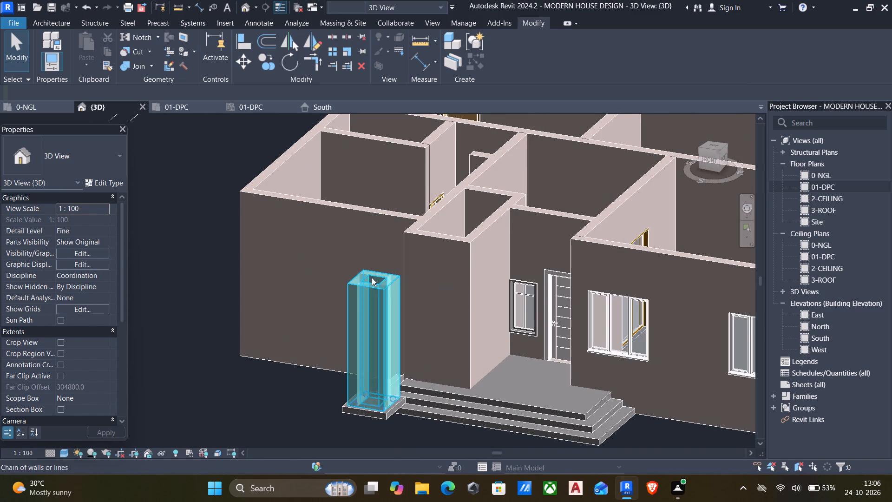
key("Tab")
key("Tab")
key("Tab")
key("Tab")
key("Tab")
key("Tab")
key("Tab")
key("Tab")
key("Tab")
key("Tab")
key("Tab")
key("Tab")
key("Tab")
key("Tab")
key("Tab")
key("Tab")
key("Tab")
key("Tab")
key("Tab")
key("Tab")
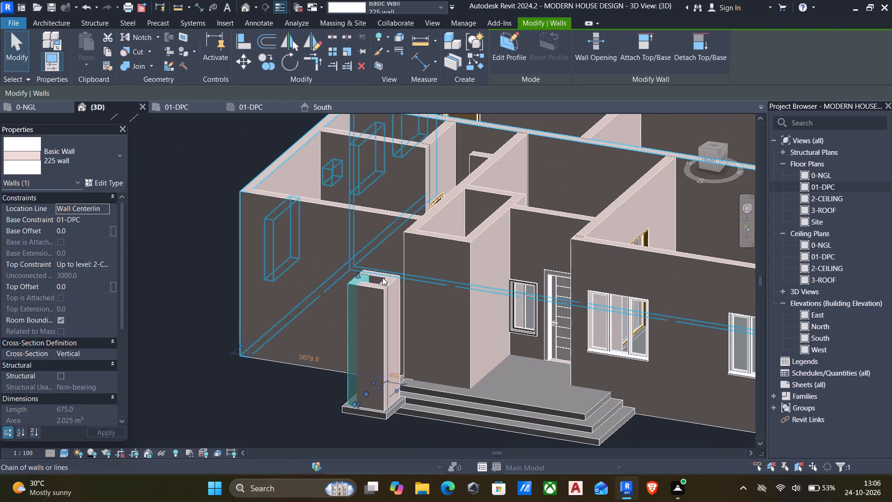
left_click(382, 277)
left_click(369, 282)
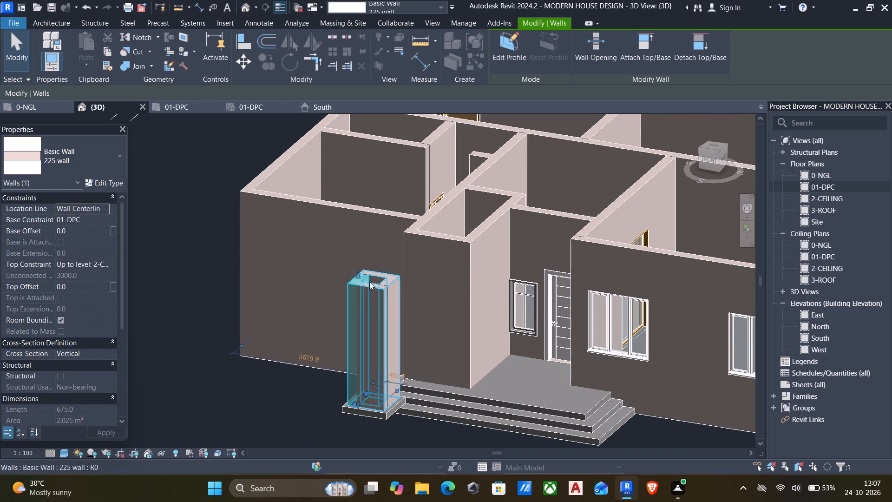
left_click(371, 278)
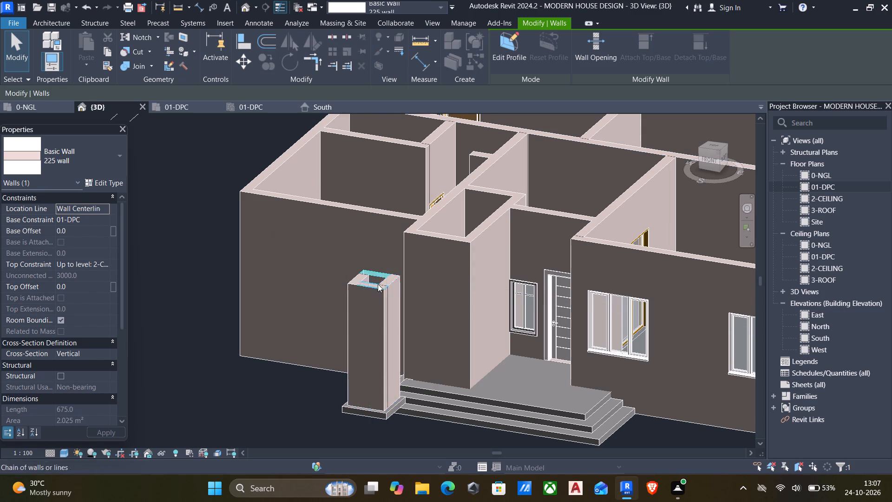
left_click(378, 284)
left_click(363, 283)
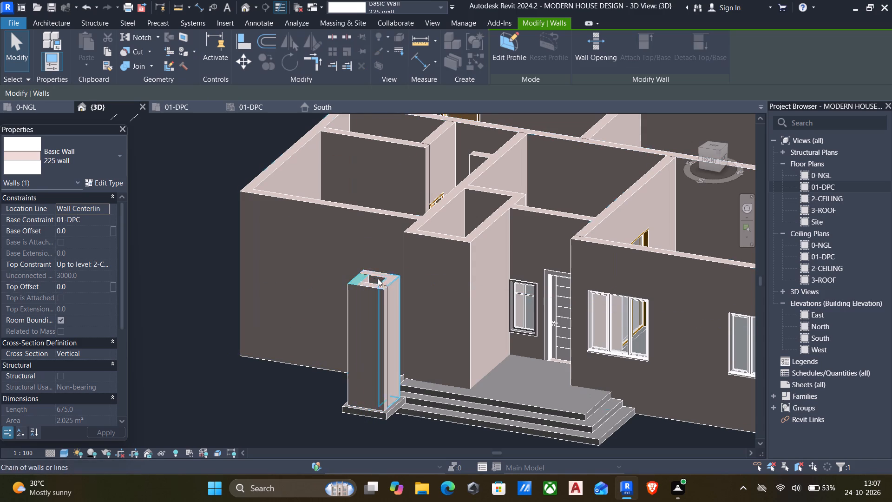
left_click(374, 284)
key("Tab")
key("Tab")
key("Tab")
key("Tab")
key("Tab")
key("Tab")
key("Tab")
key("Tab")
key("Tab")
key("Tab")
key("Tab")
key("Tab")
key("Tab")
key("Tab")
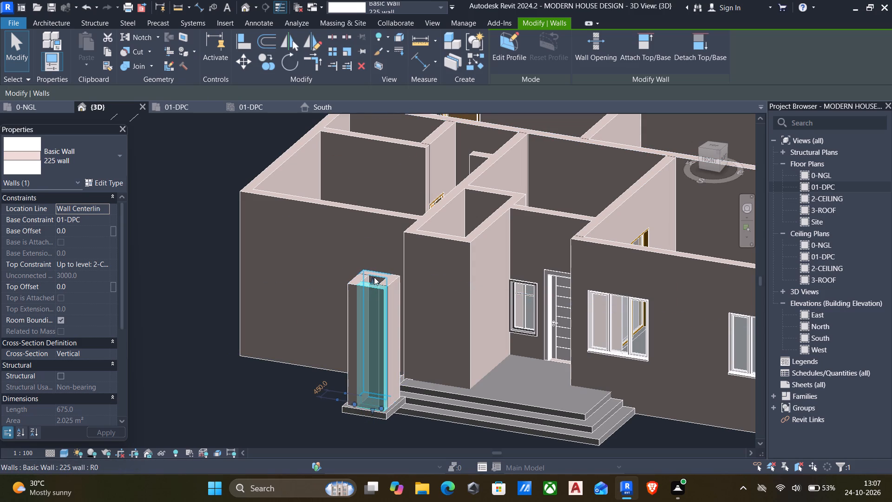
left_click(374, 277)
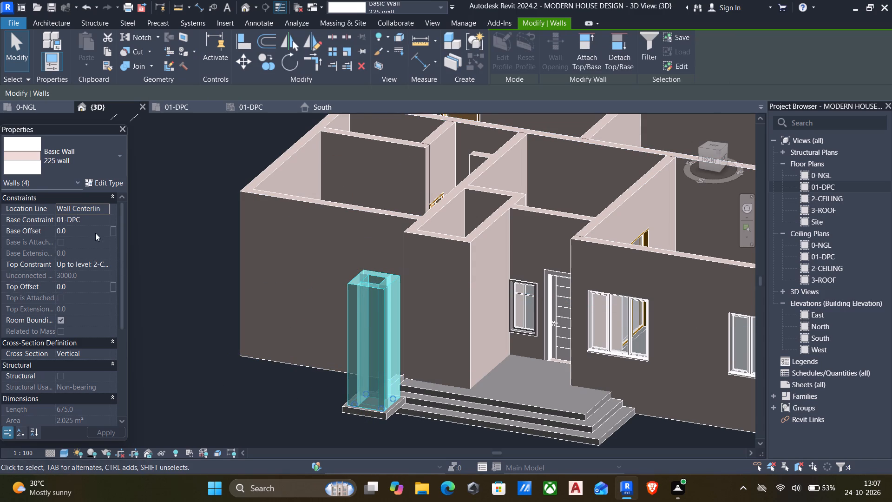
left_click(103, 220)
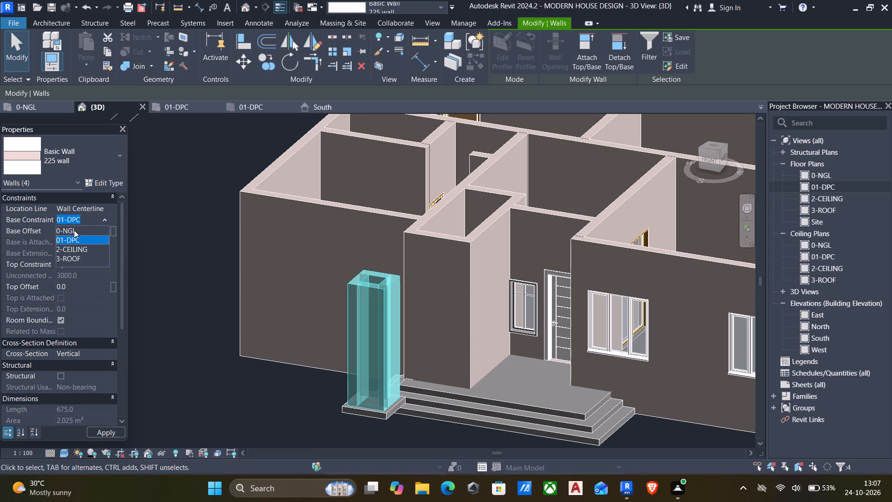
left_click(74, 230)
key("Escape")
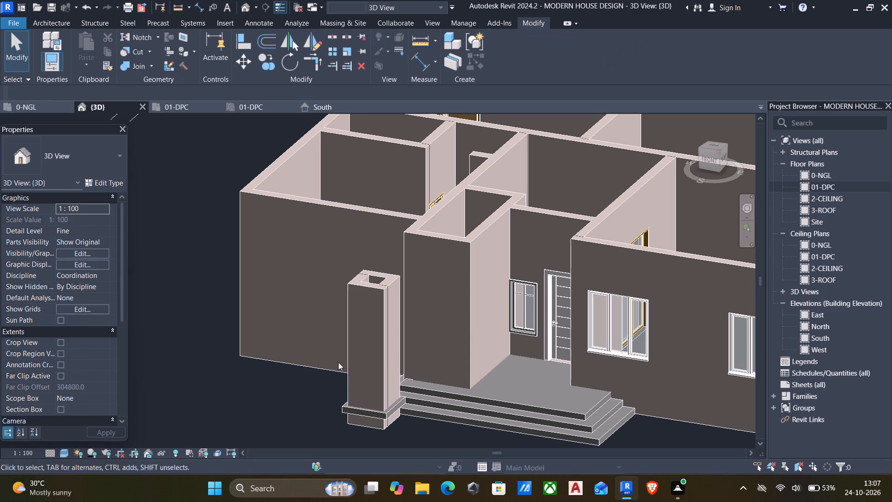
Make the top constraint of the four entrance column walls Unconnected, with an unconnected height of 2100.
middle_click_drag(308, 398, 312, 328, "shift")
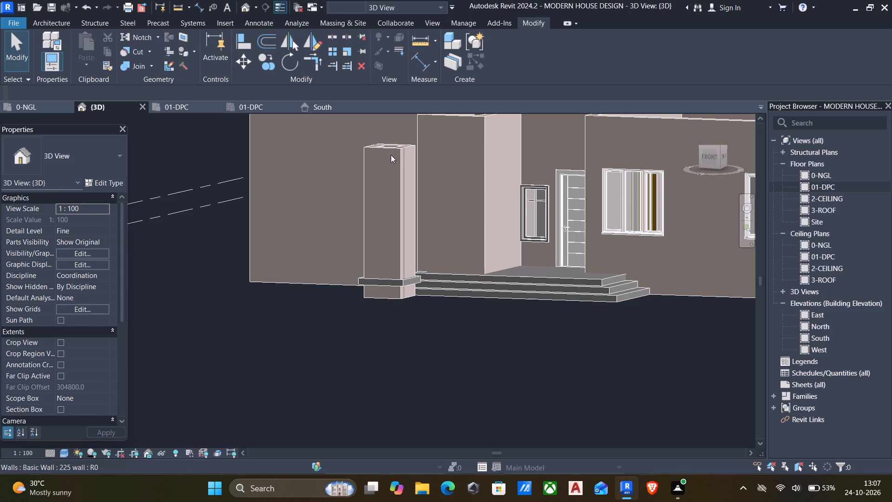
middle_click_drag(391, 155, 393, 188, "shift")
key("Tab")
key("Tab")
key("Tab")
key("Tab")
key("Tab")
key("Tab")
key("Tab")
key("Tab")
key("Tab")
key("Tab")
key("Tab")
key("Tab")
key("Tab")
key("Tab")
key("Tab")
key("Tab")
key("Tab")
key("Tab")
key("Tab")
key("Tab")
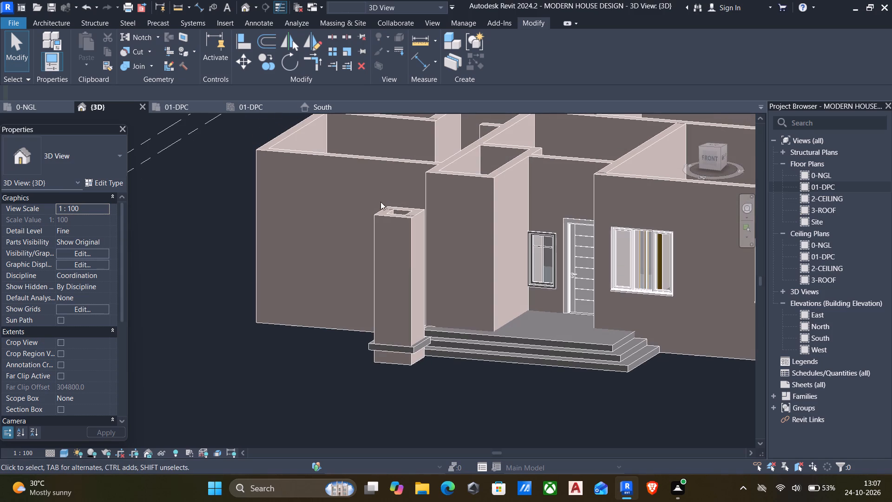
left_click(396, 214)
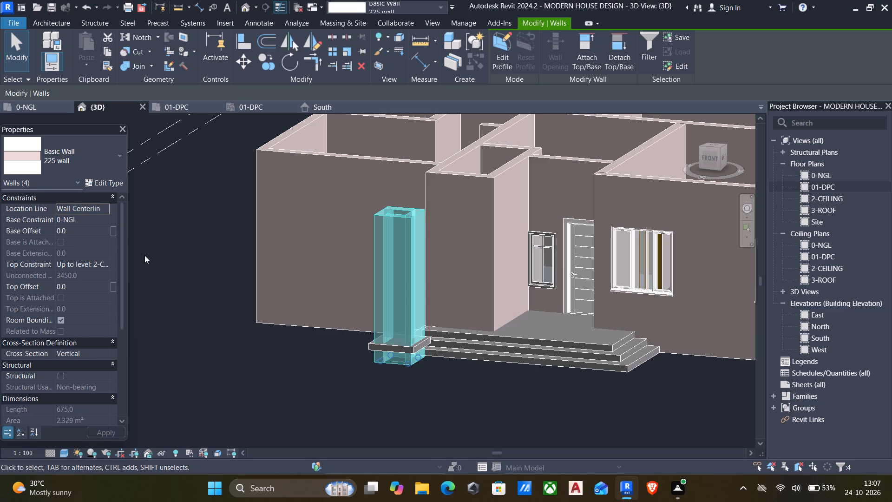
left_click(105, 263)
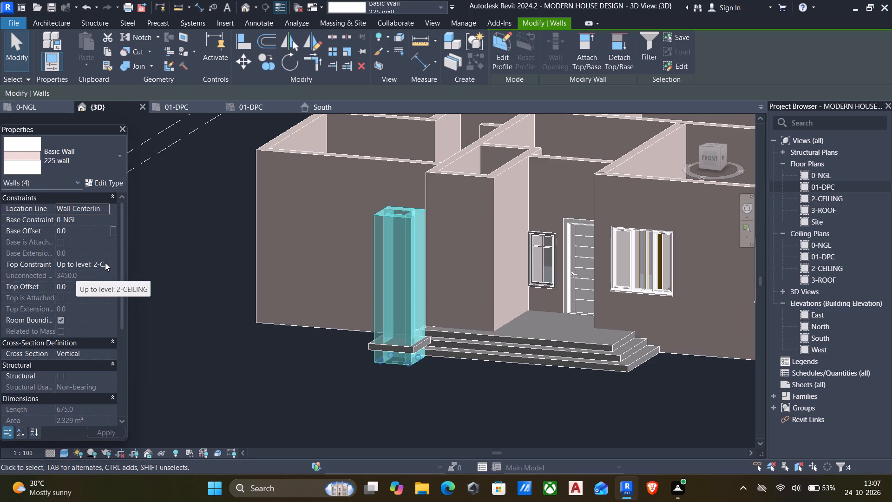
left_click(75, 274)
left_click(90, 277)
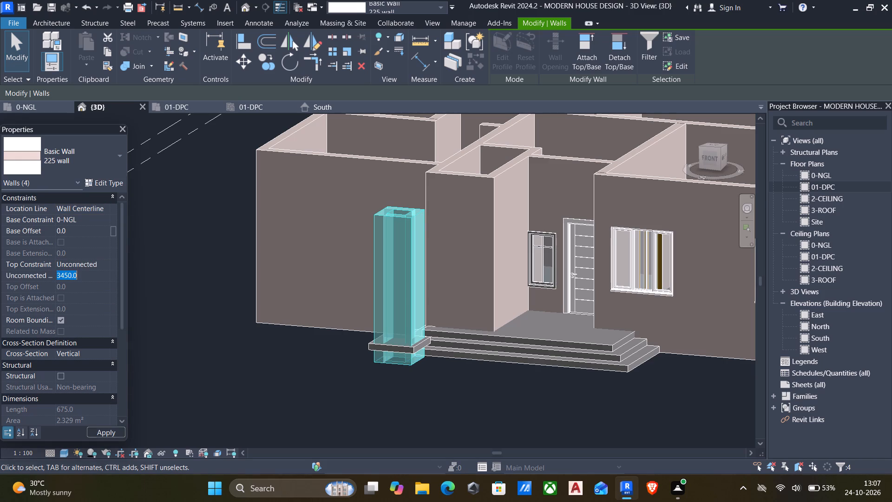
type("2100")
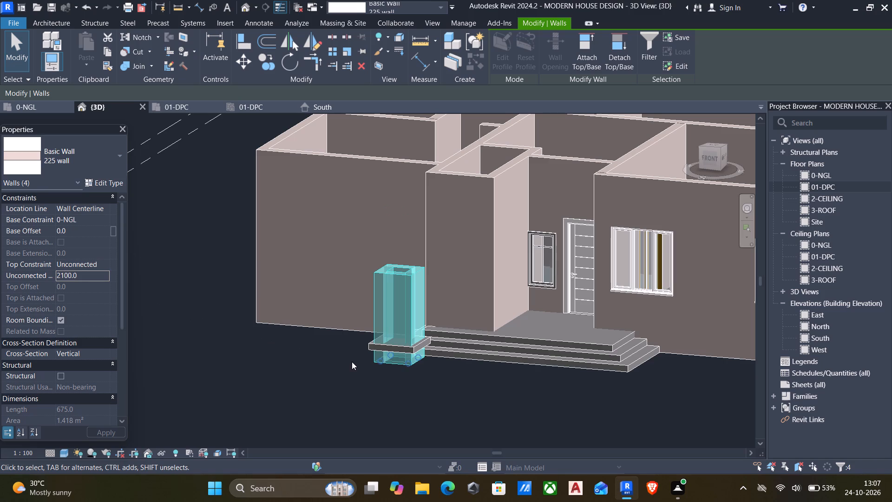
Move the 6" floor slab around the column's base straight up so its underside rests on the column's top.
left_click(392, 347)
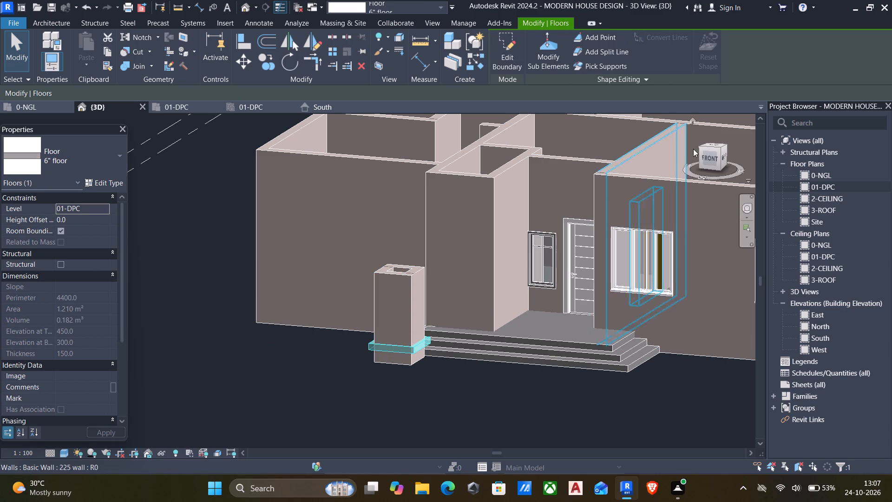
left_click(709, 156)
key("m")
key("v")
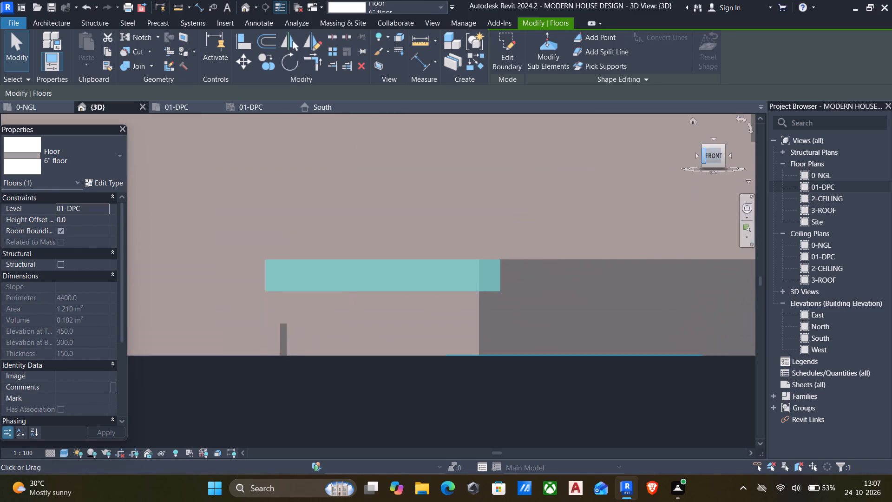
scroll(573, 198, "up", 2)
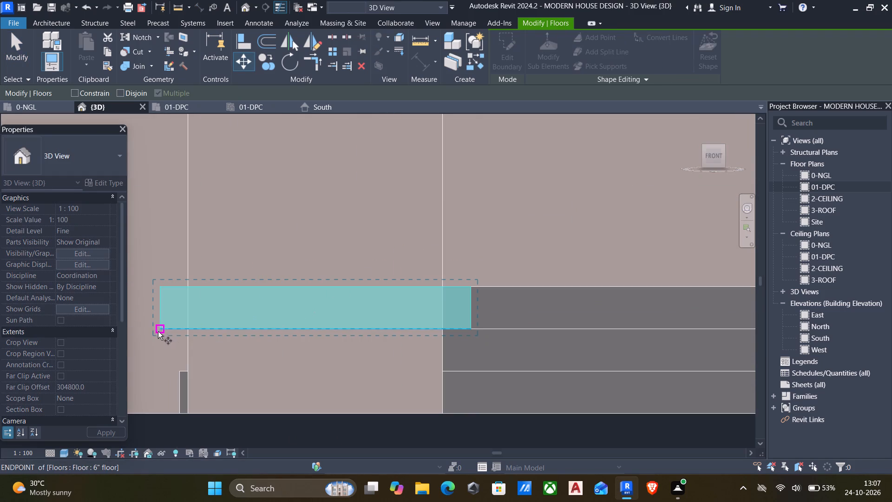
left_click(185, 330)
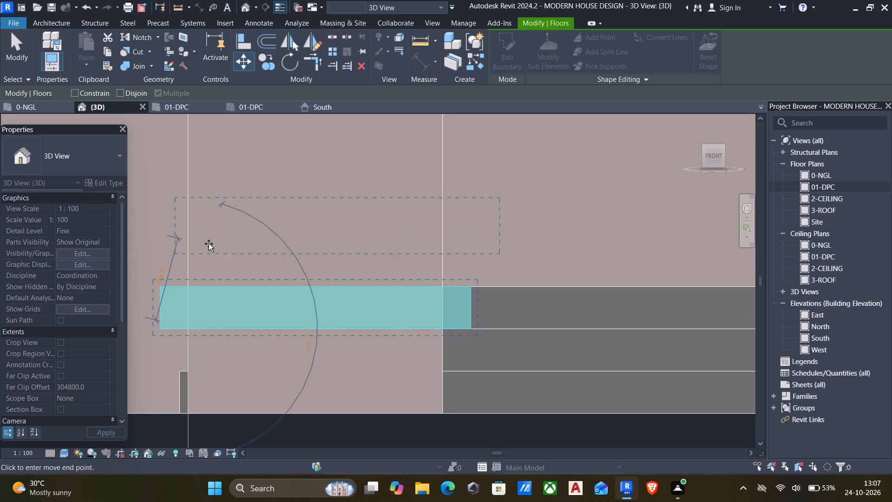
middle_click_drag(204, 238, 215, 339)
scroll(200, 303, "down", 2)
middle_click_drag(197, 263, 202, 349)
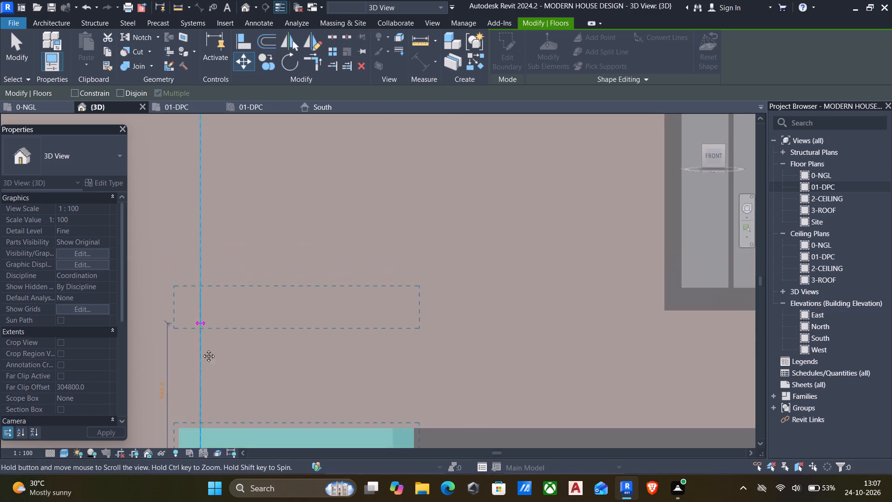
middle_click_drag(202, 349, 203, 351)
middle_click_drag(201, 192, 217, 348)
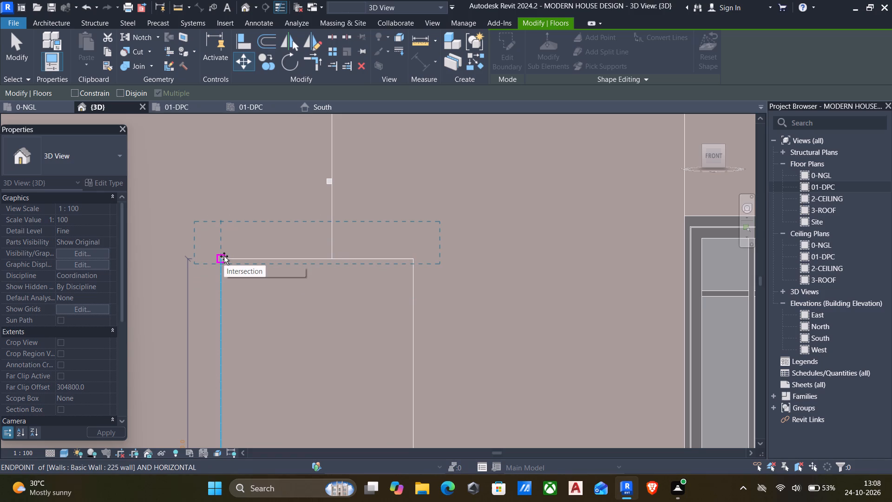
left_click(224, 256)
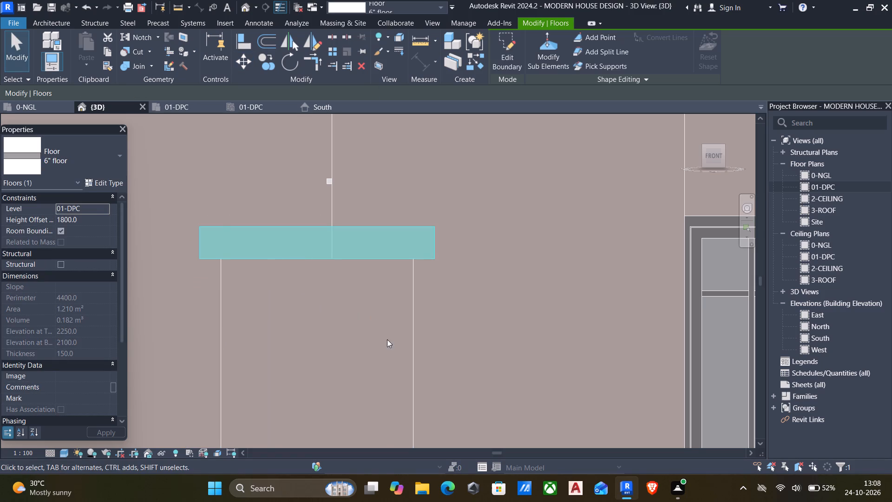
Duplicate the floor type of the slab capping the column and name the copy 75mm.
scroll(386, 342, "down", 4)
middle_click_drag(433, 347, 522, 370, "shift")
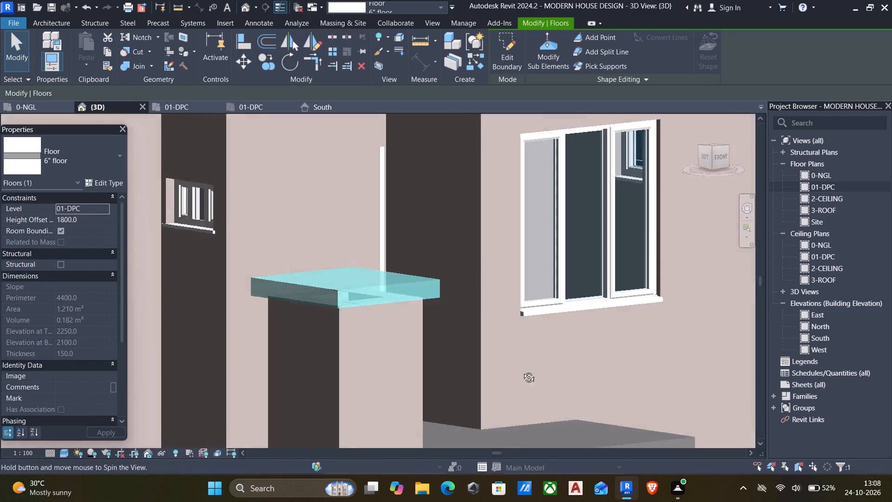
middle_click_drag(522, 370, 448, 419, "shift")
middle_click_drag(431, 368, 506, 262)
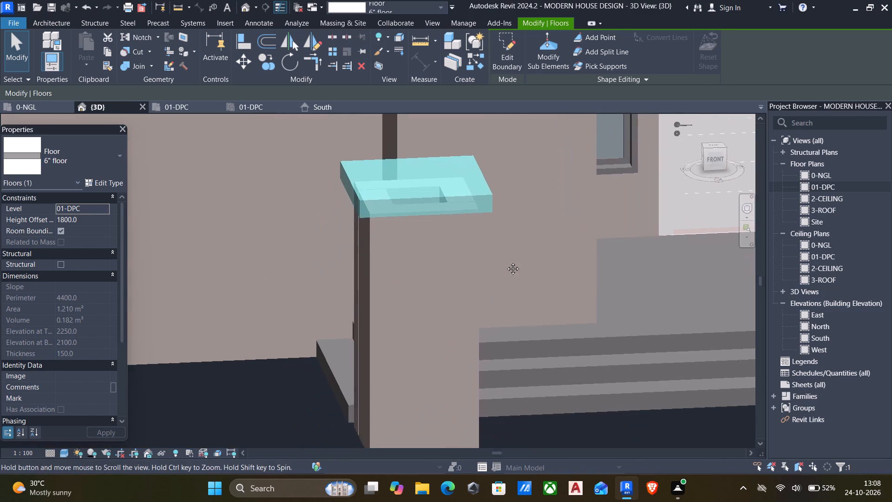
middle_click_drag(506, 262, 507, 261)
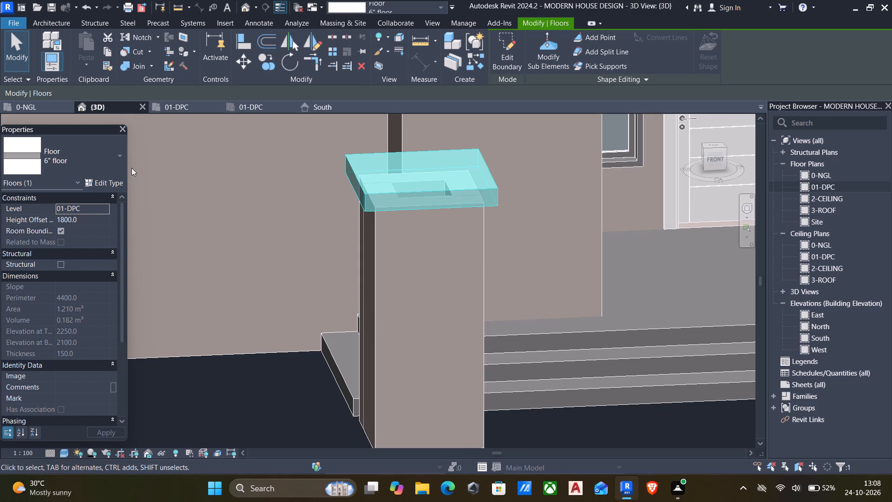
left_click(113, 179)
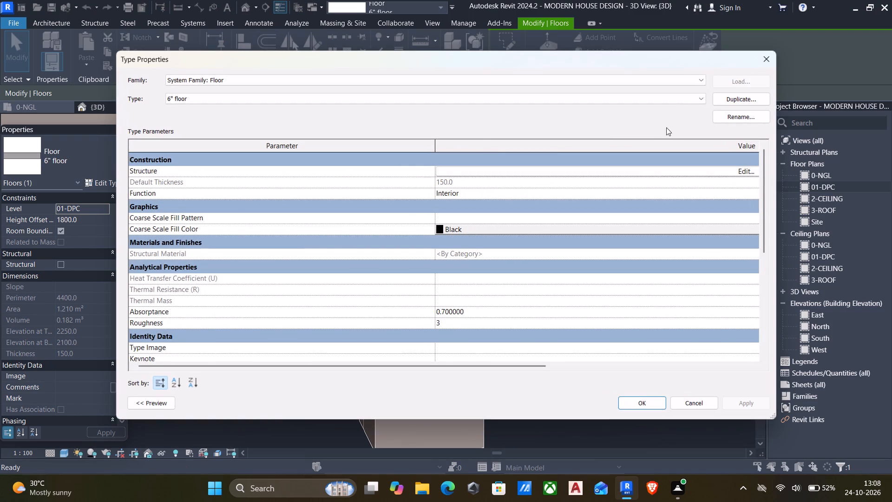
left_click(729, 100)
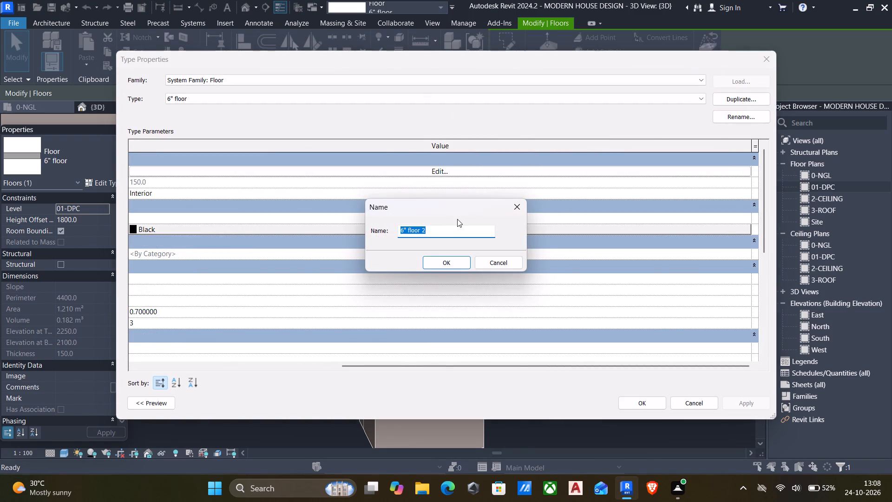
key("BackSpace")
type("75")
key("m")
key("m")
left_click(446, 264)
Set the structure layer thickness of the 75mm floor type to 75 mm.
left_click(434, 172)
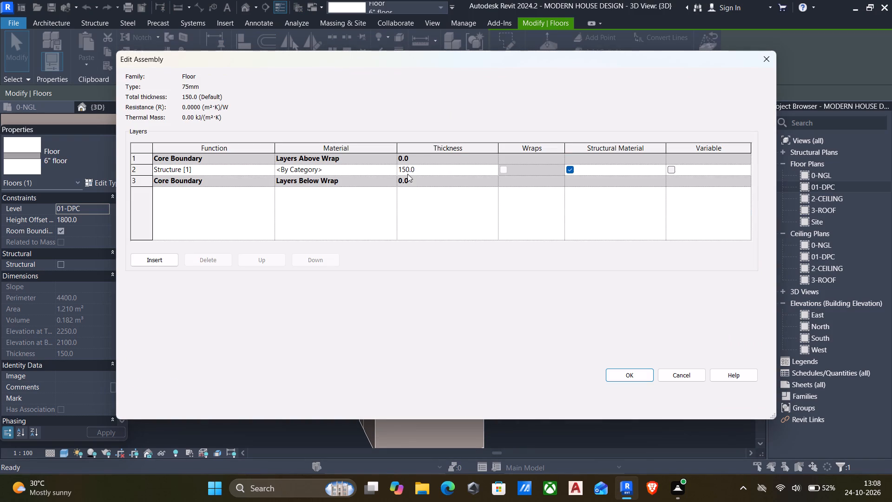
left_click(437, 171)
type("75")
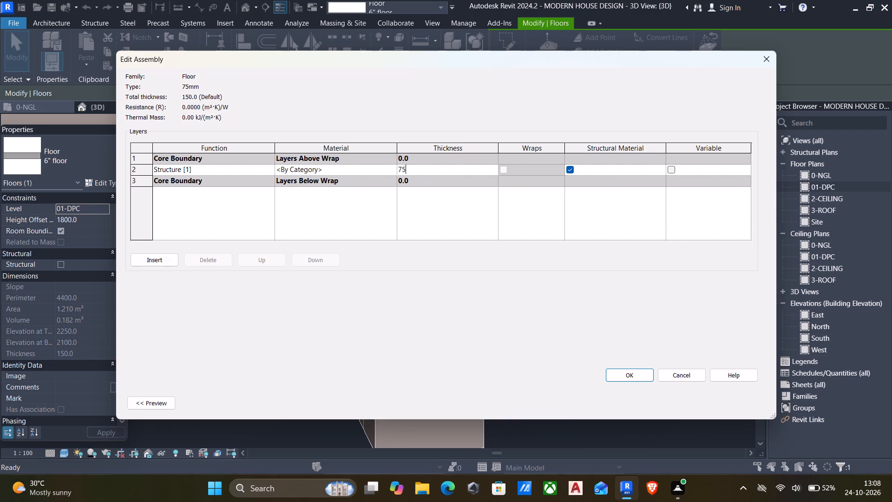
key("m")
key("m")
key("Return")
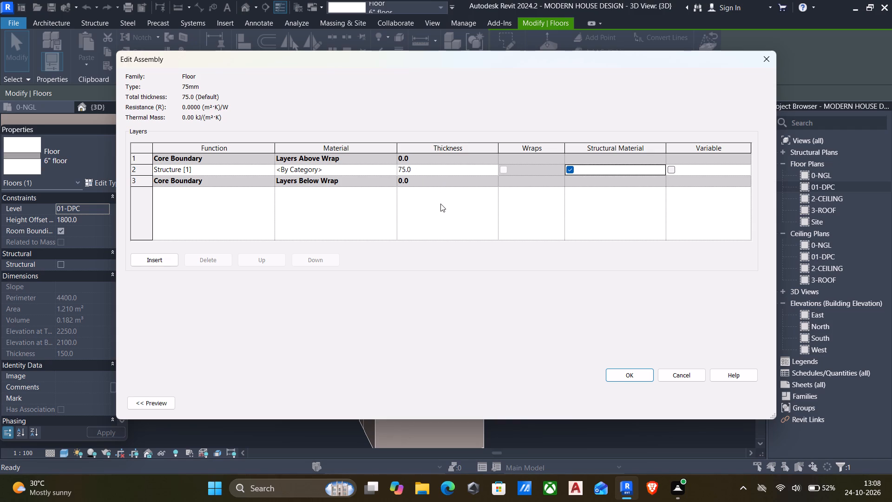
left_click(618, 371)
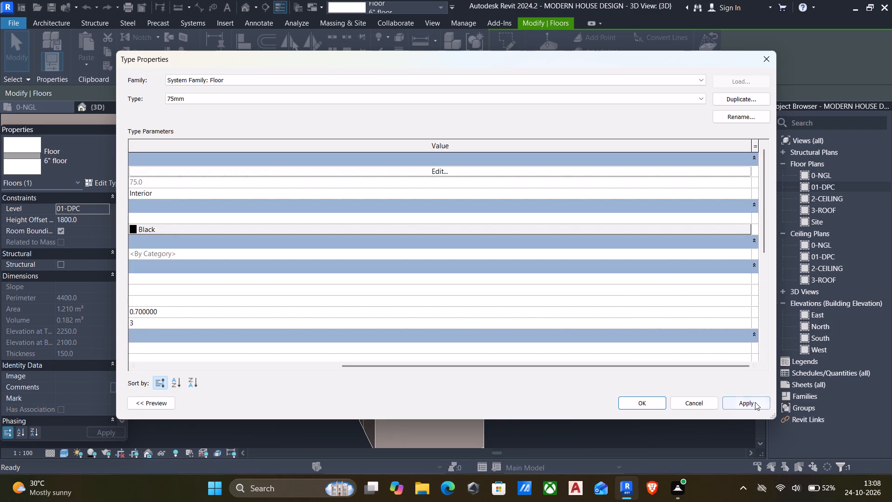
Apply the 75mm type to the floor slab capping the entrance column.
left_click(755, 402)
left_click(641, 400)
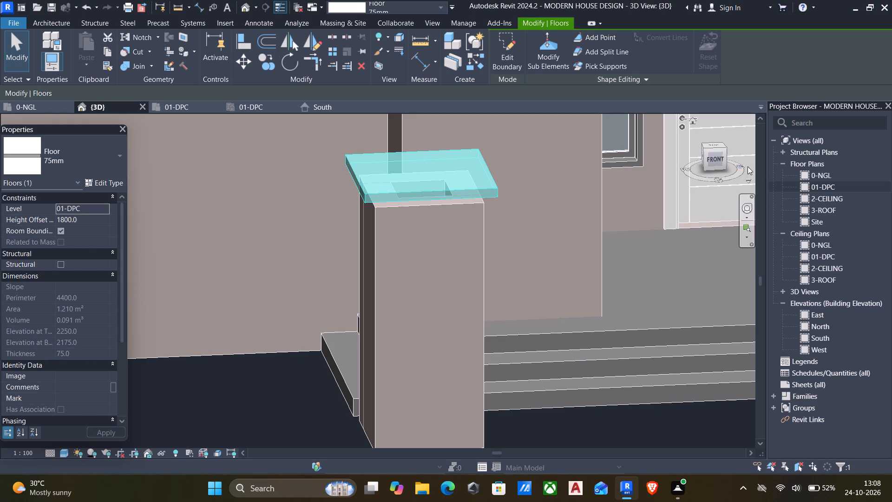
In the front view, move the 75mm slab straight down so its underside rests on the entrance column's top.
left_click(715, 159)
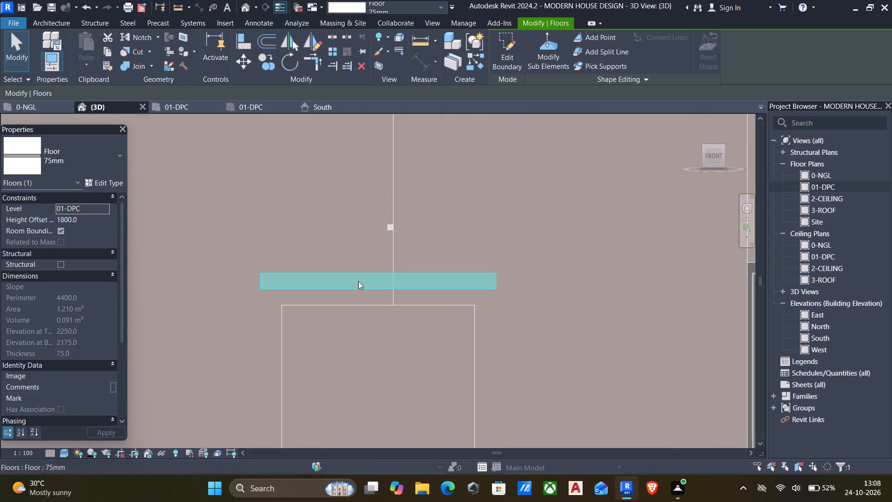
type("mv")
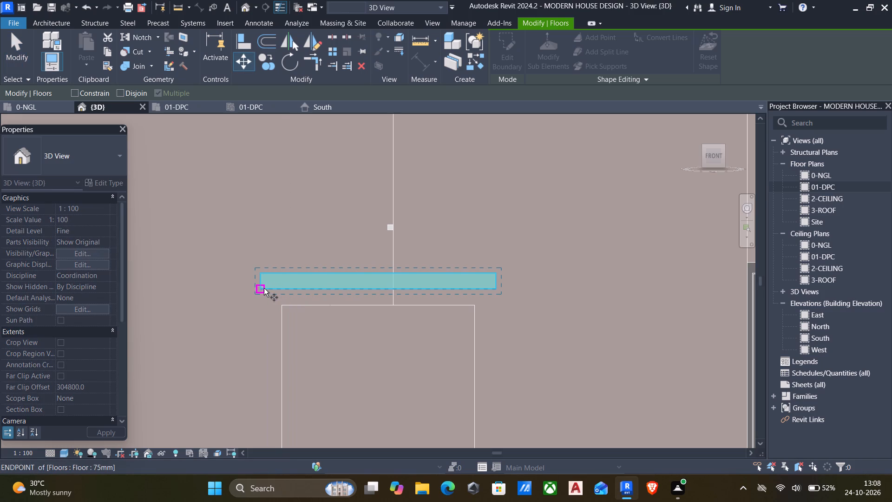
left_click(280, 290)
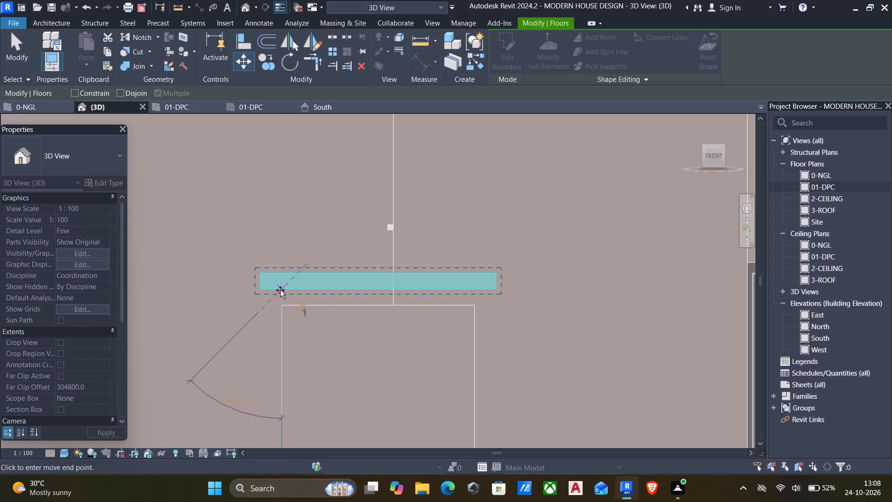
left_click(282, 301)
key("Escape")
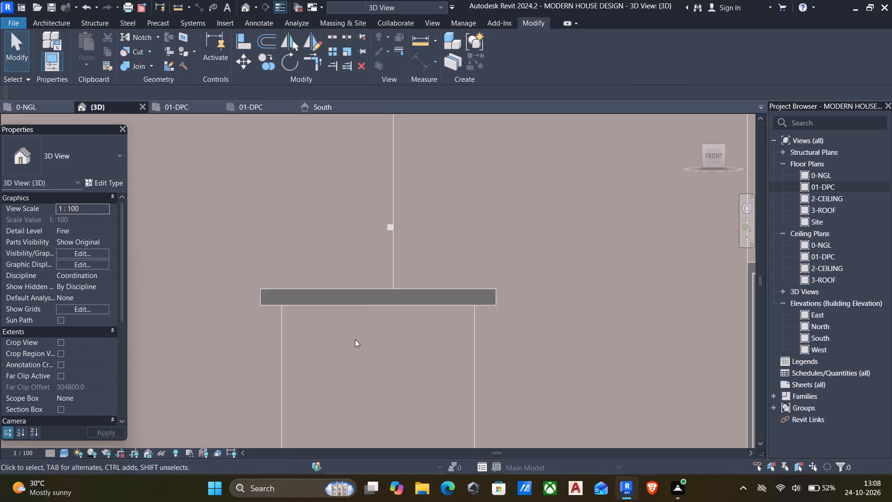
Open the 01-DPC floor plan at the entrance column beside the porch steps.
middle_click_drag(356, 340, 354, 243)
scroll(403, 235, "down", 4)
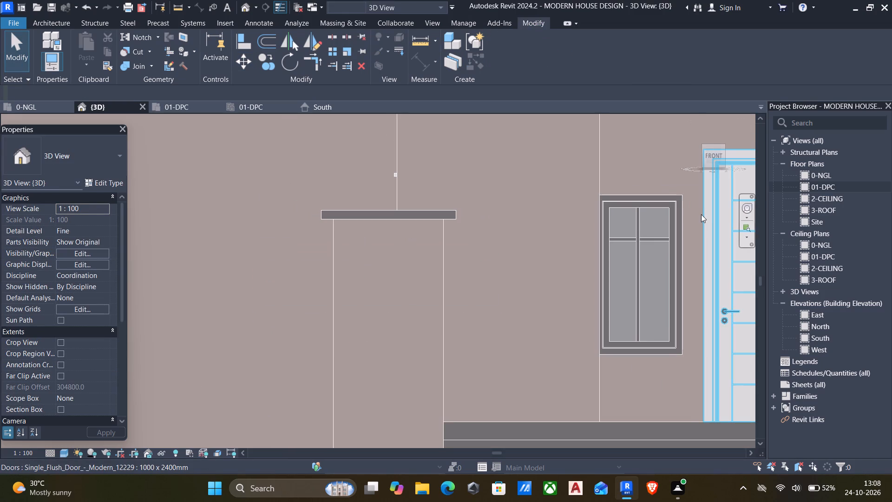
double_click(805, 186)
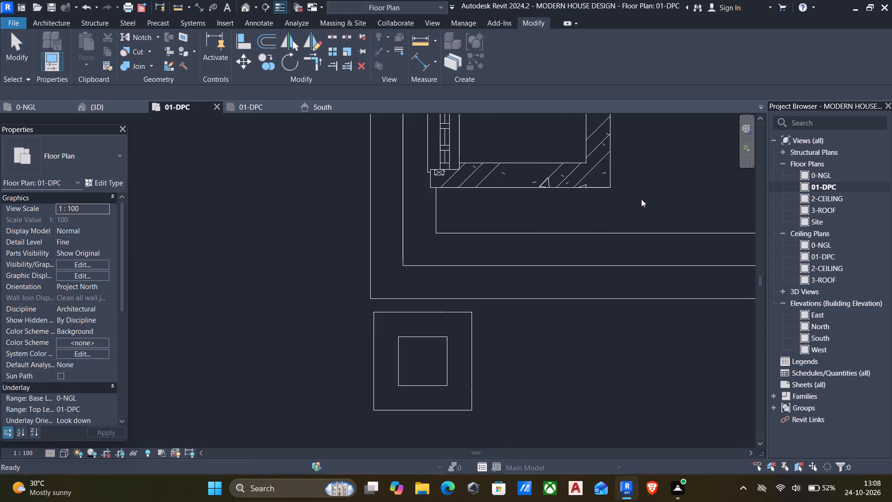
scroll(594, 231, "down", 4)
left_click(526, 290)
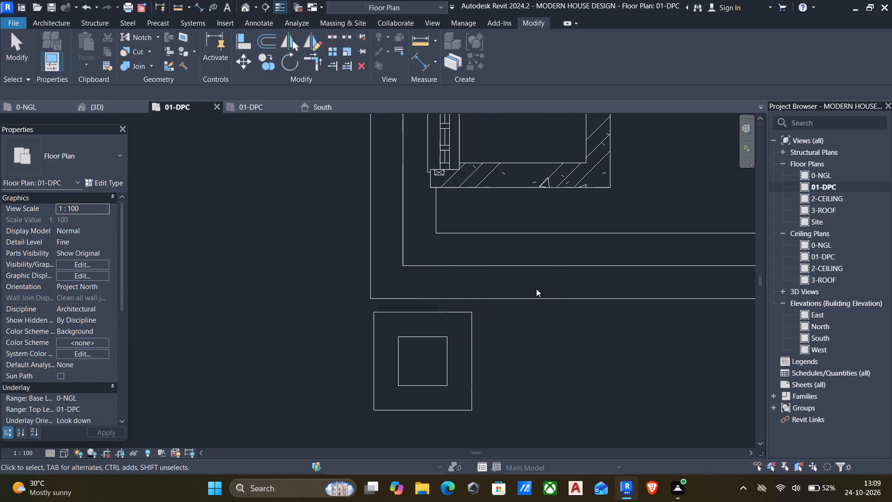
middle_click_drag(535, 296, 476, 230)
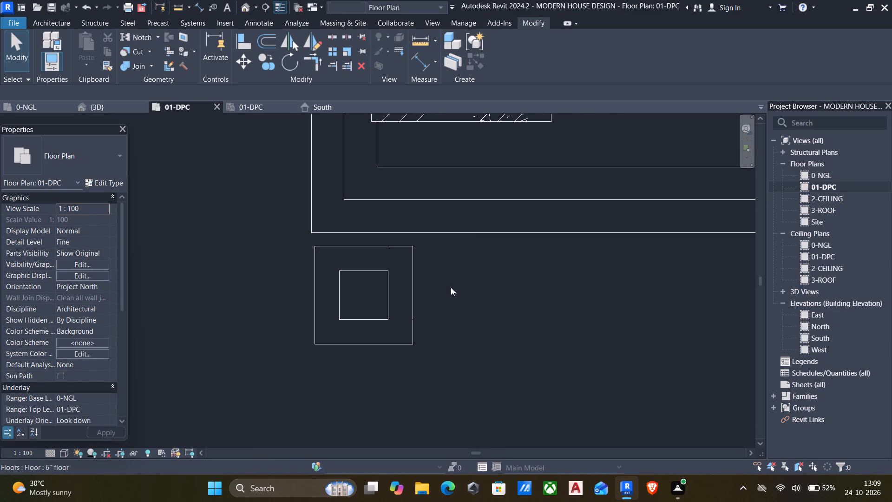
Start a new wall similar to the column's 225 wall and duplicate its type under the name 150mm wall.
left_click(354, 258)
key("c")
key("s")
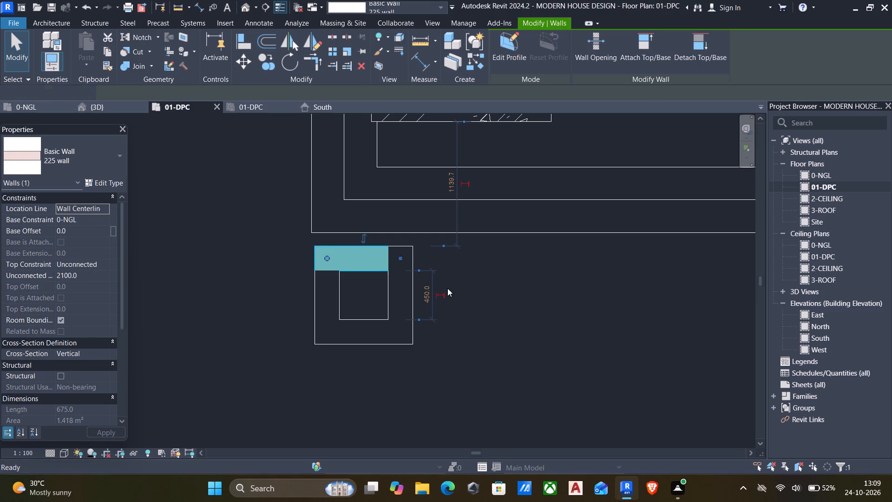
middle_click_drag(556, 295, 354, 215)
scroll(349, 215, "down", 2)
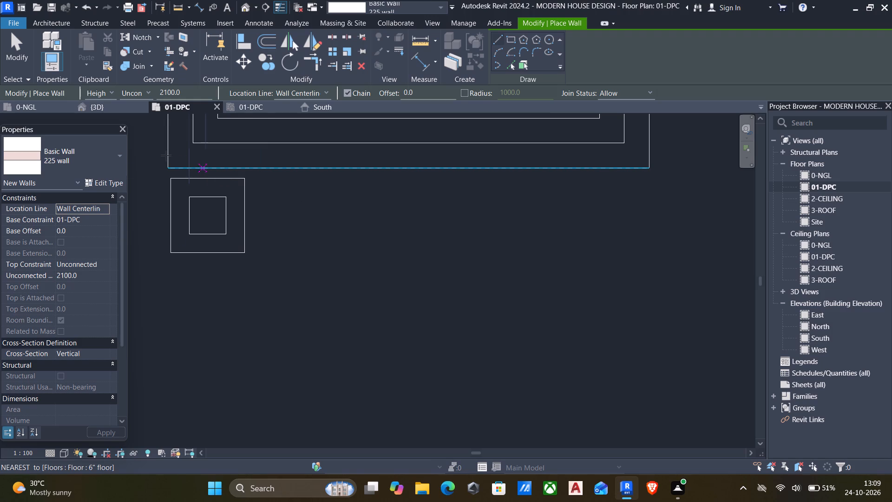
left_click(108, 181)
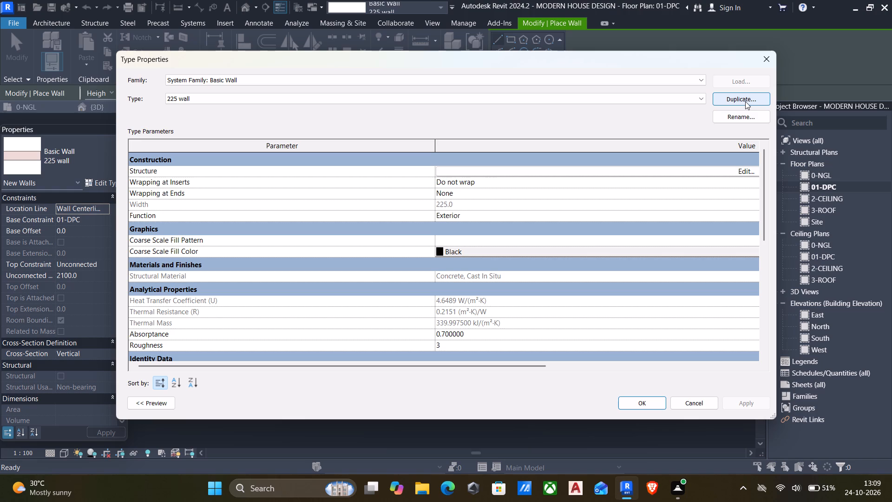
left_click(745, 101)
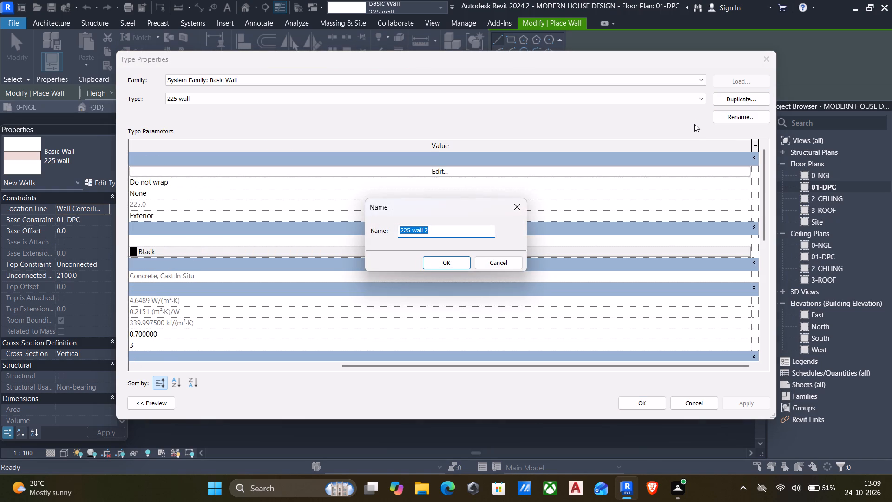
key("1")
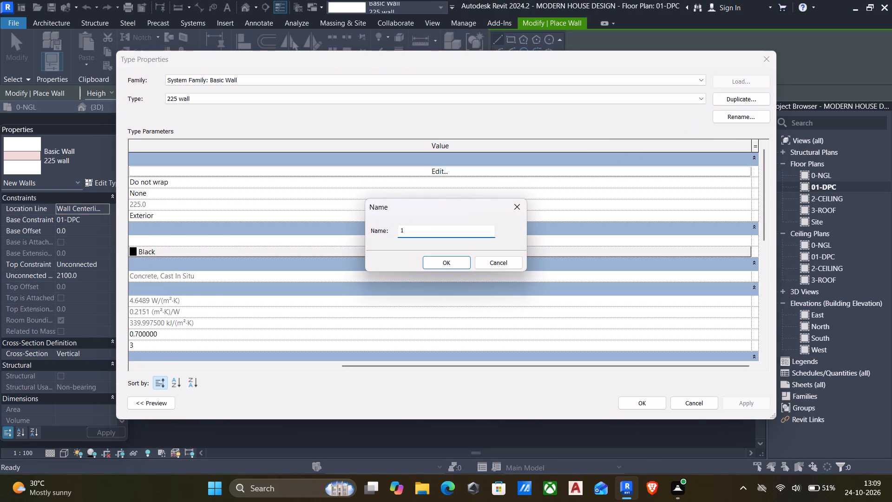
type("50mm")
key("space")
type("wall")
left_click(461, 267)
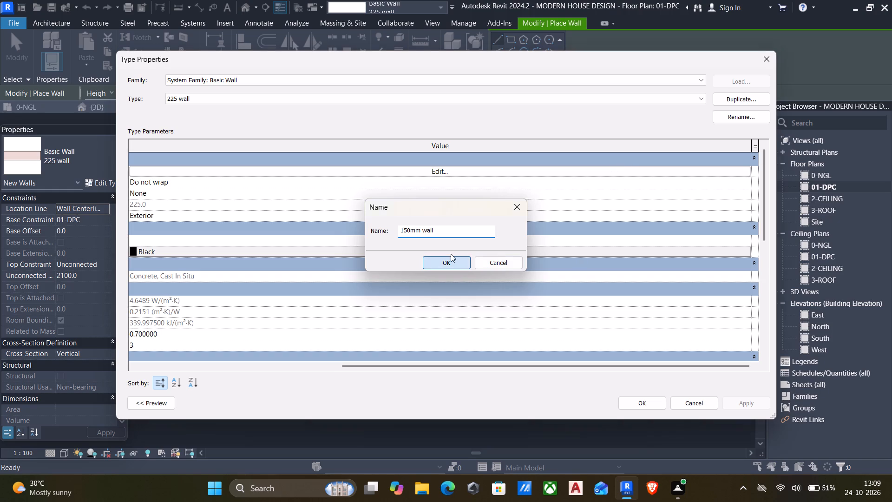
Set the structure layer thickness of the 150mm wall type to 150 mm and apply the type.
left_click(439, 173)
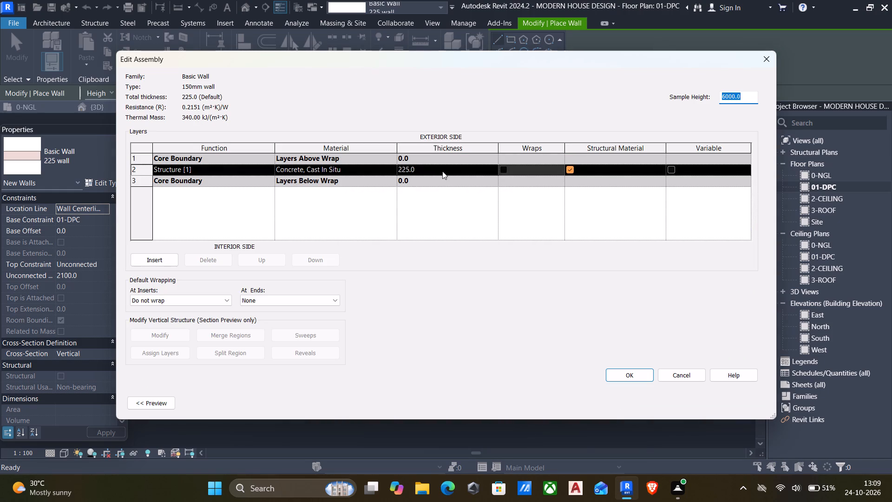
left_click(442, 171)
key("1")
key("5")
key("0")
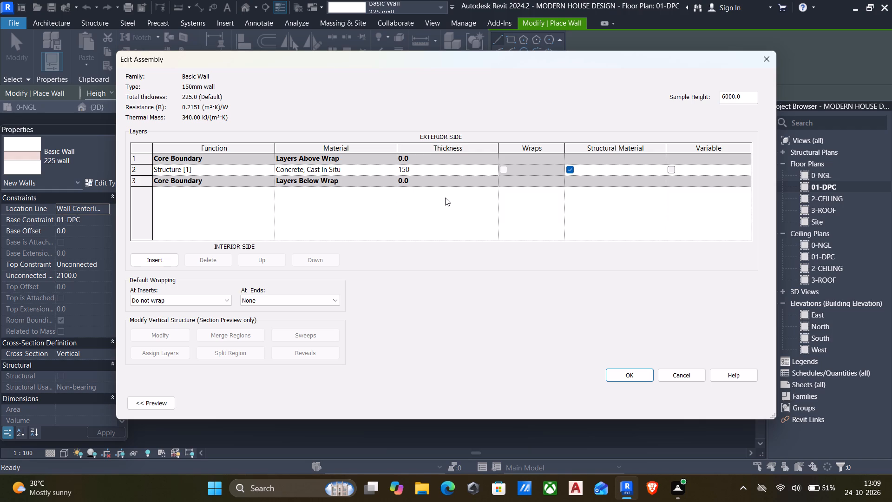
type("mm")
key("Return")
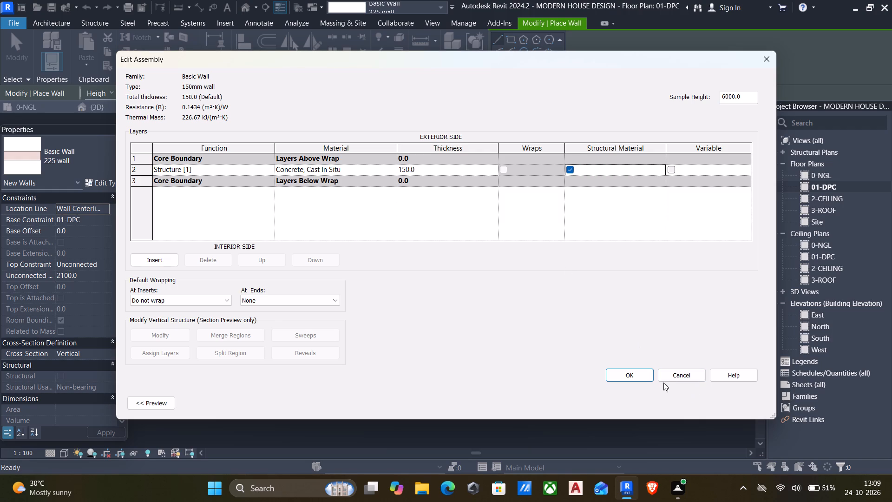
left_click(635, 373)
left_click(744, 401)
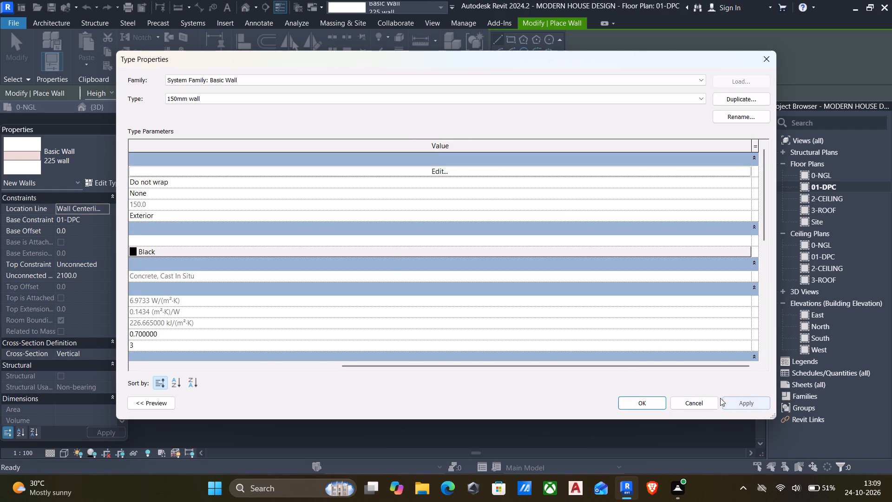
left_click(654, 404)
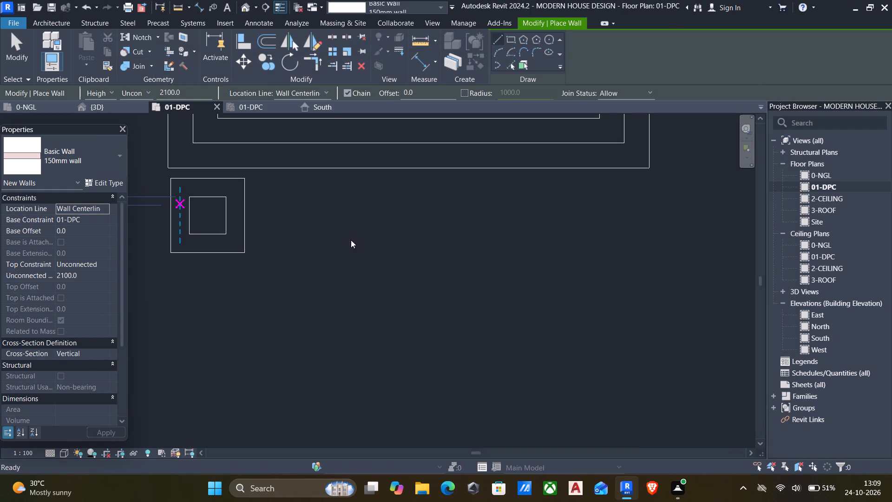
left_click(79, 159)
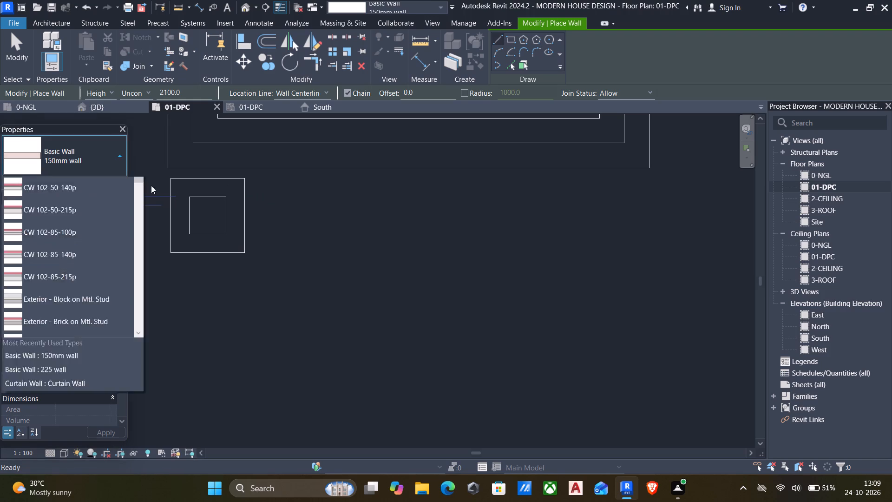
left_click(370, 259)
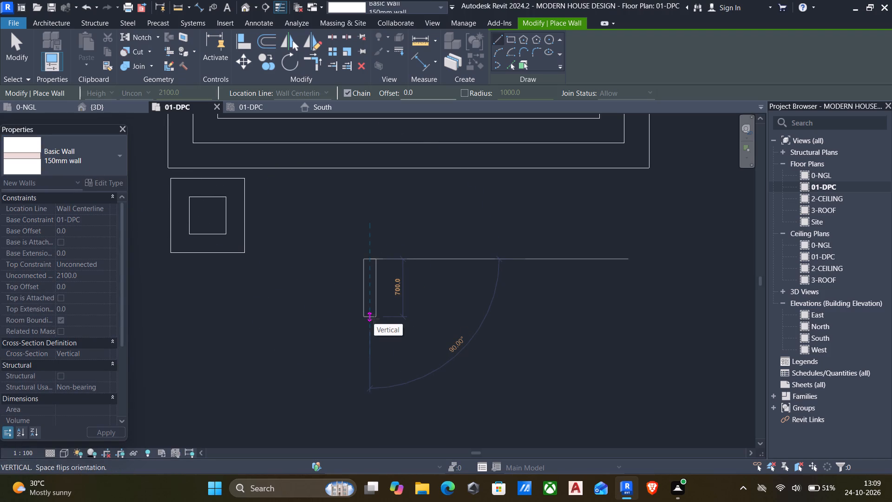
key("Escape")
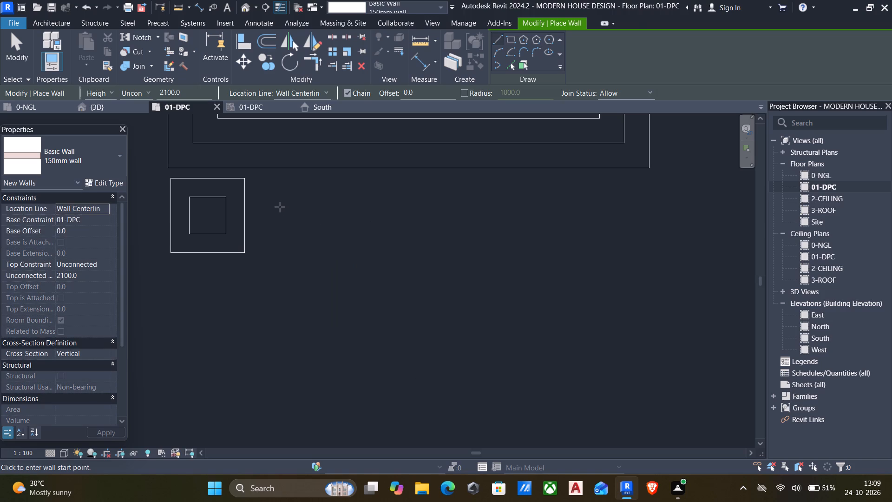
Draw four 150mm walls as a closed square about 600 mm per side on centerlines, just east of the existing column.
left_click(275, 203)
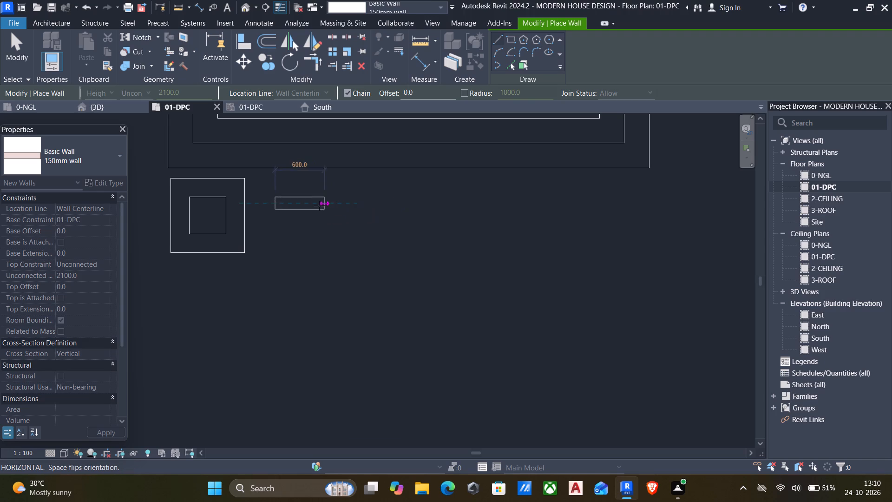
left_click(322, 202)
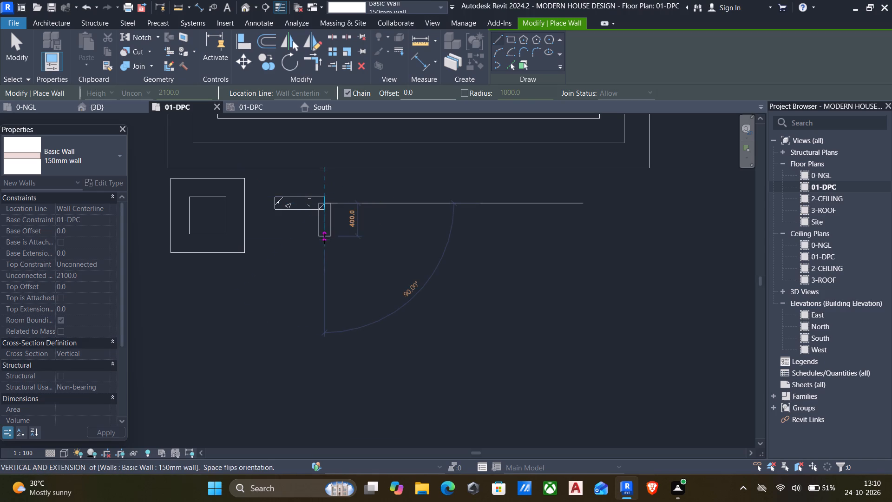
left_click(324, 250)
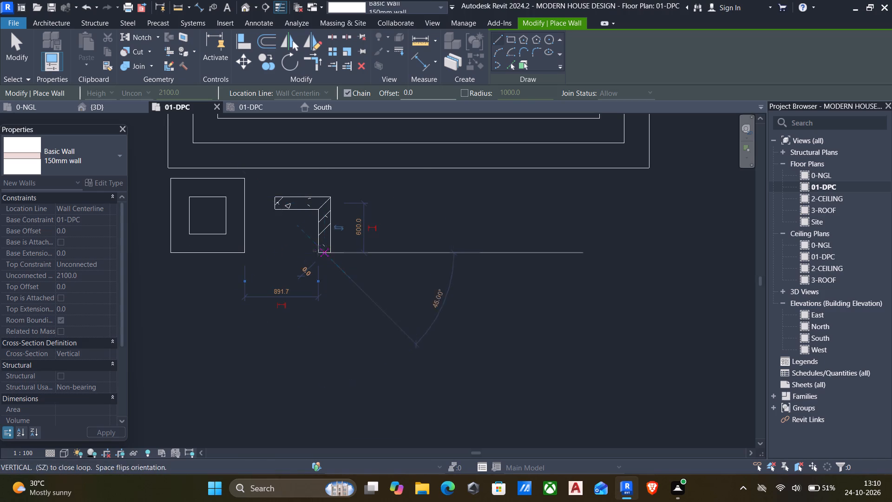
left_click(276, 250)
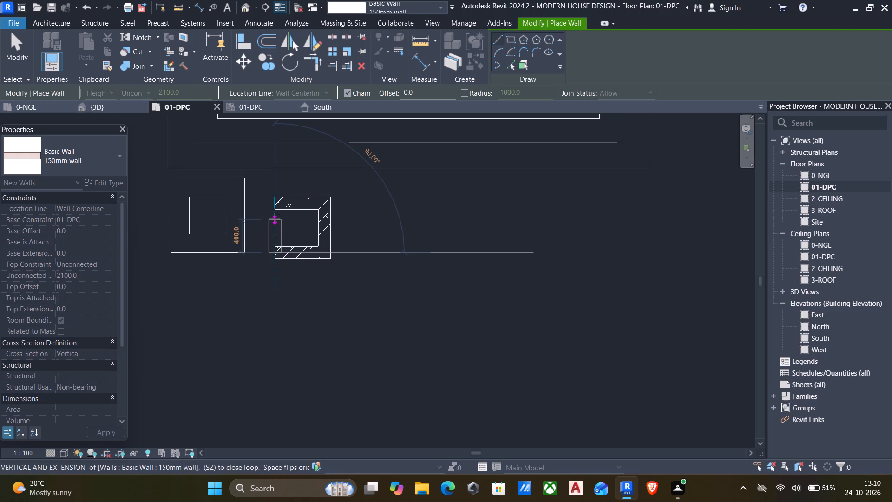
left_click(274, 210)
key("Escape")
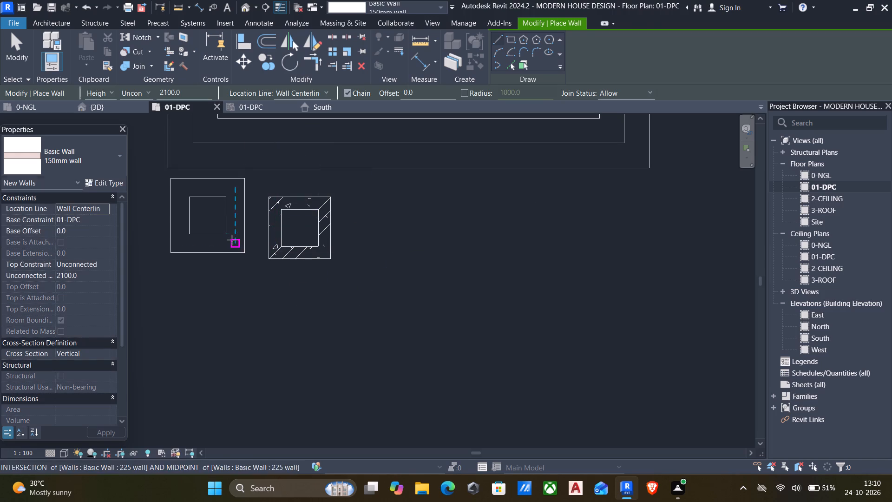
key("Escape")
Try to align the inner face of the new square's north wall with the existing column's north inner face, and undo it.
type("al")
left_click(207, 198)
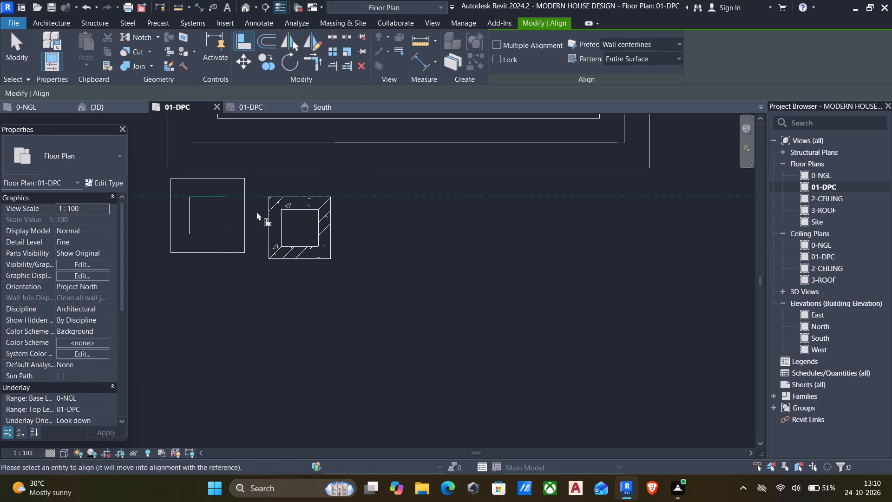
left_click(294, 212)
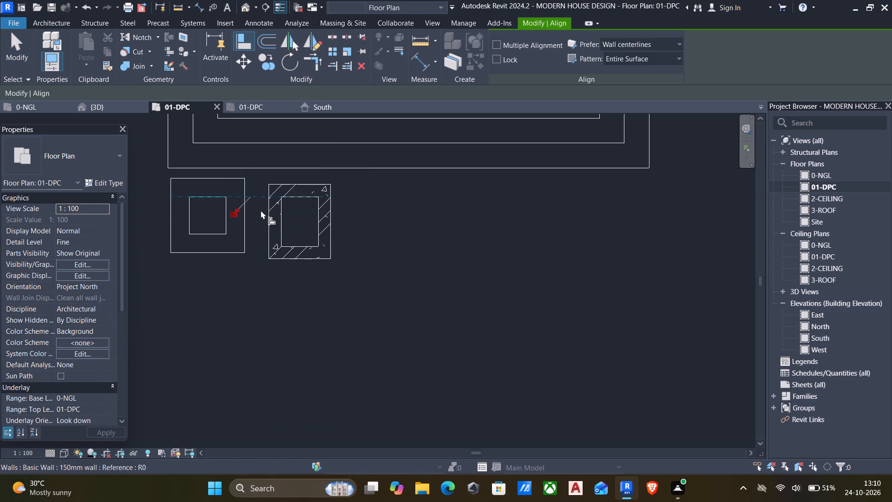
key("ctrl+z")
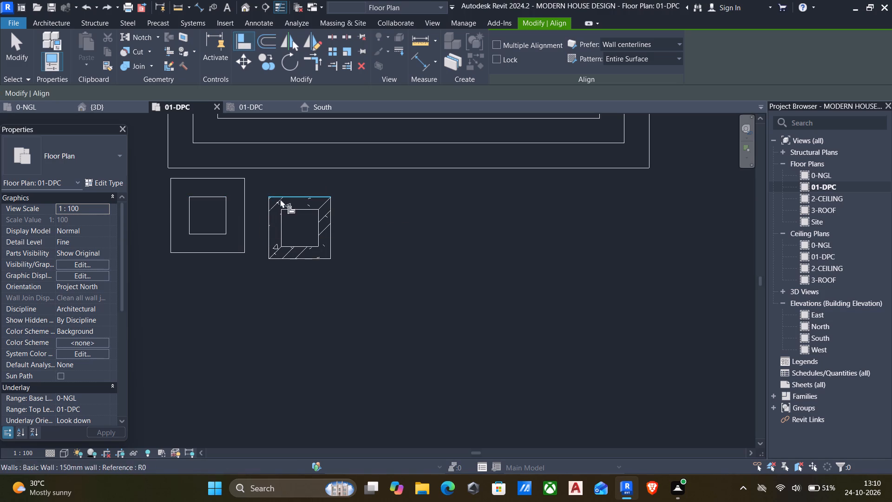
Align the inner face of the new square's north wall with the inner face of the existing column's north wall.
left_click(212, 197)
left_click(298, 194)
left_click(207, 198)
left_click(305, 208)
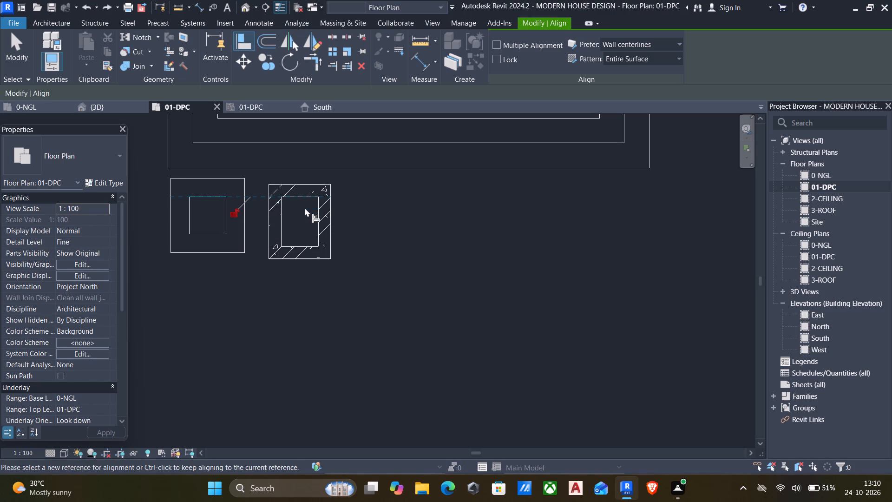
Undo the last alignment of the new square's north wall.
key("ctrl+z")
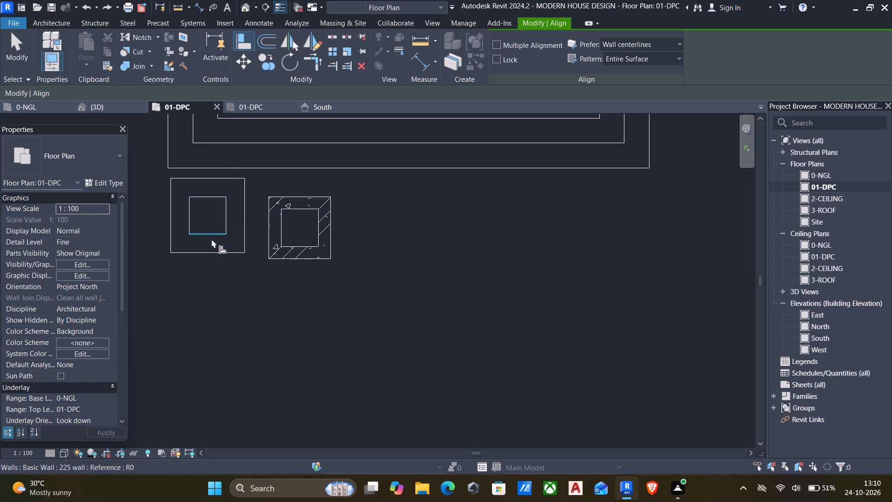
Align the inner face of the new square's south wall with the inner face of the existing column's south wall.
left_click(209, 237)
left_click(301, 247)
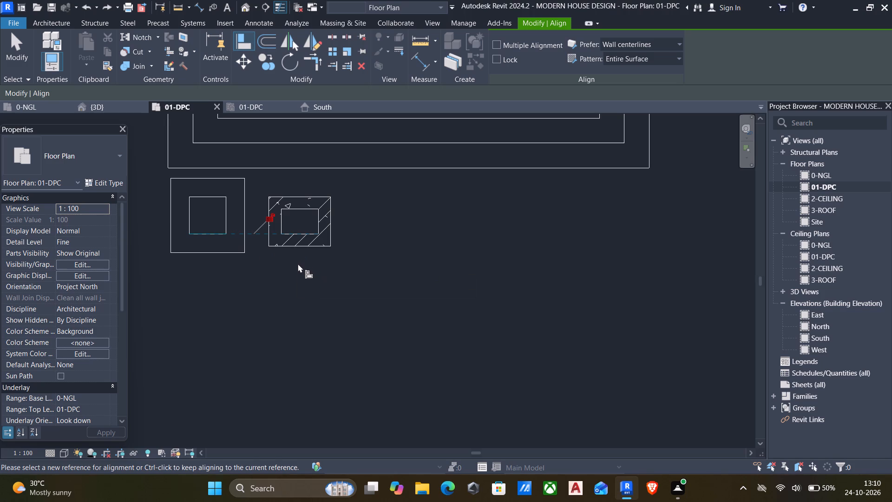
Align the outer faces of the new square's south and north walls with the existing column's south and north inner faces.
left_click(204, 234)
left_click(292, 247)
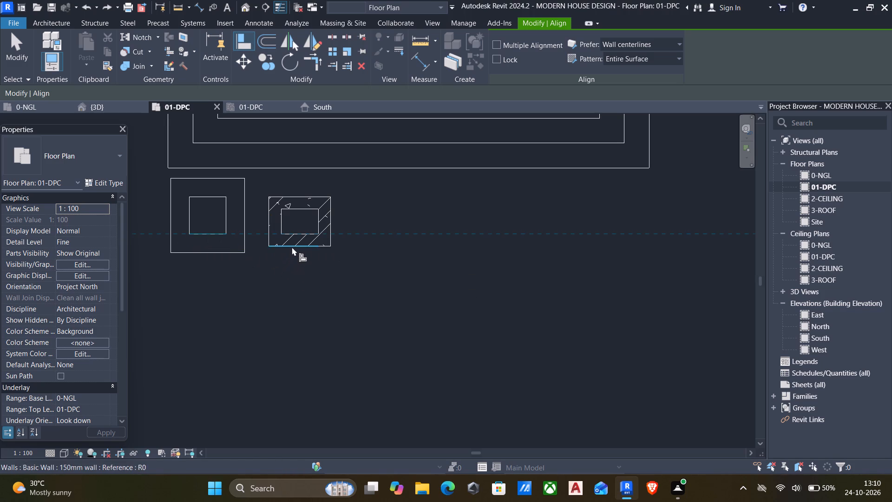
left_click(218, 197)
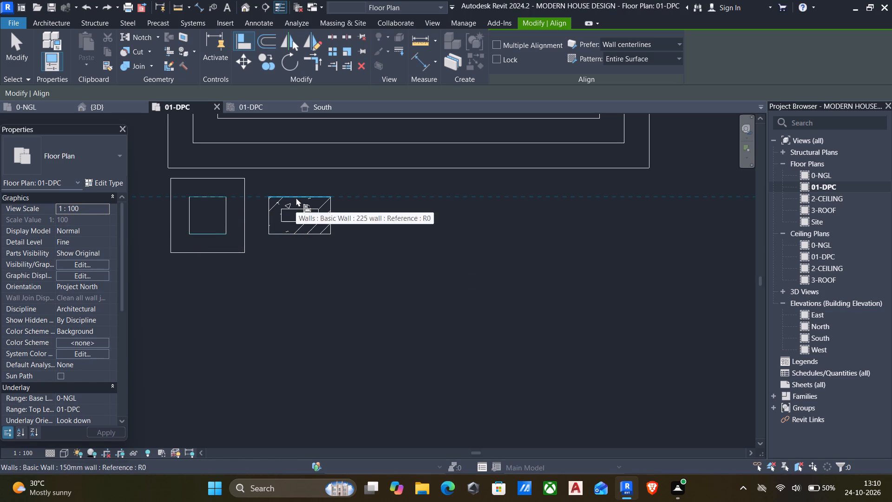
left_click(296, 198)
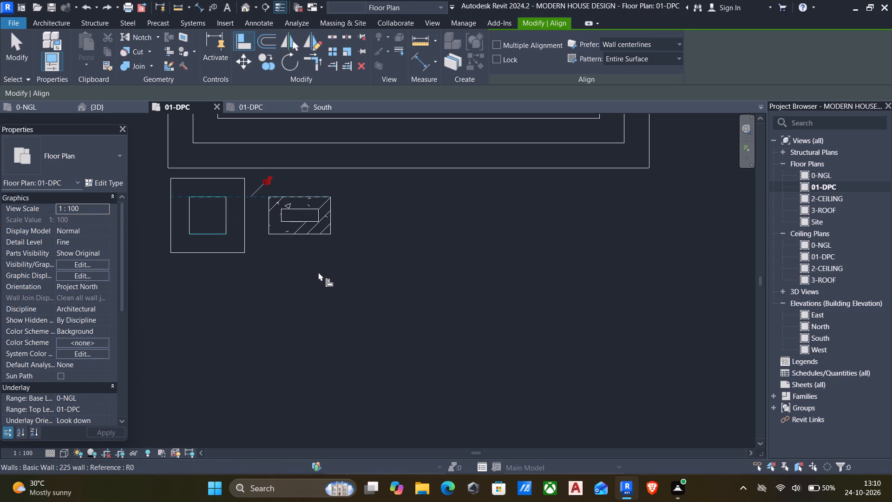
key("Escape")
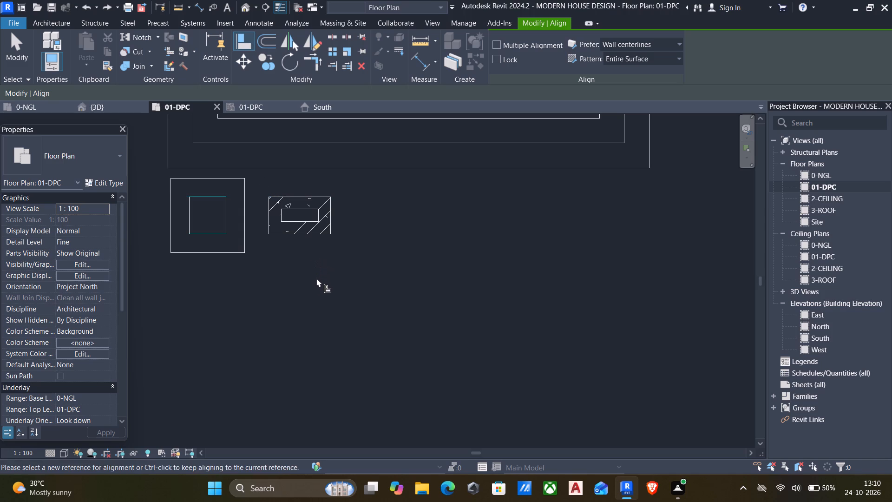
key("Escape")
Check the temporary spacing dimensions of the new enclosure's east and north walls.
left_click(328, 218)
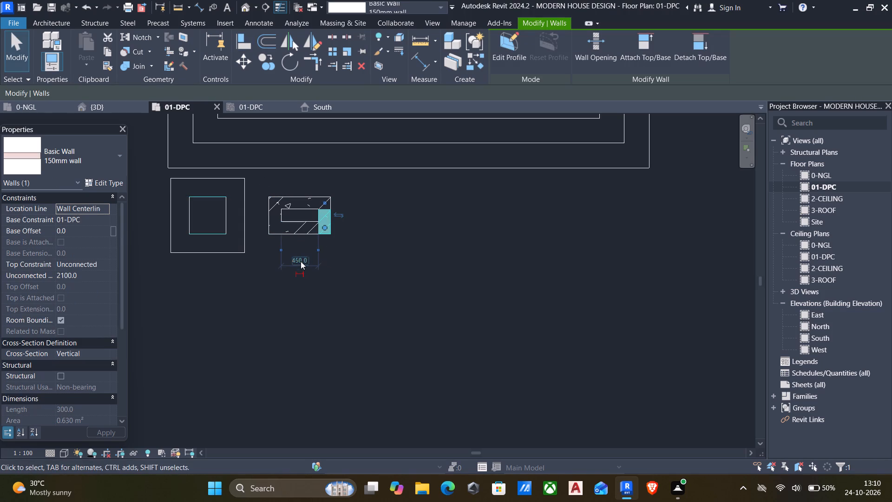
key("Escape")
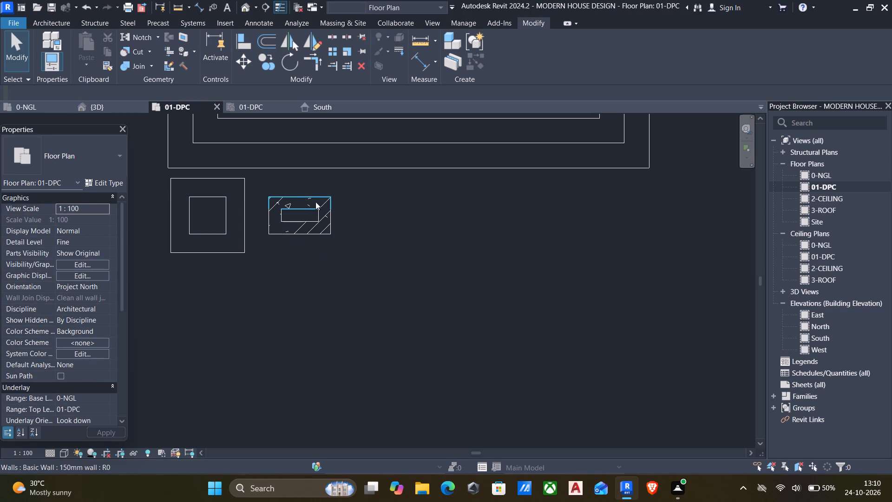
left_click(304, 197)
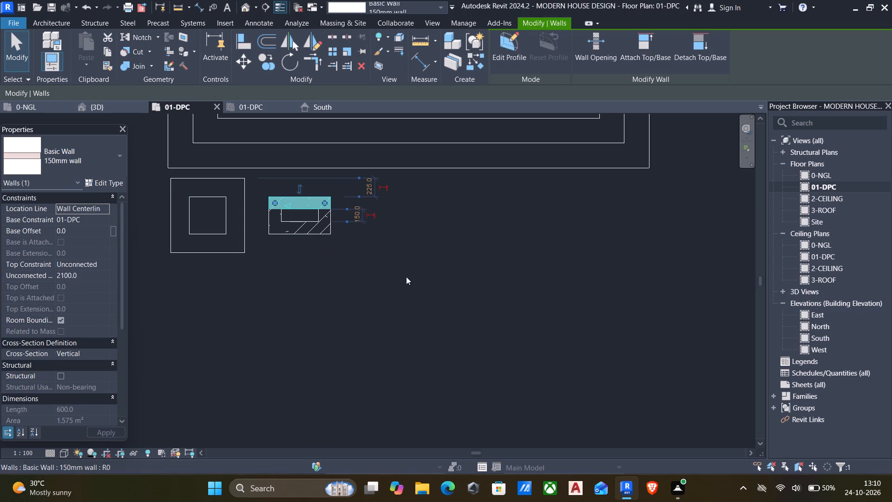
key("Escape")
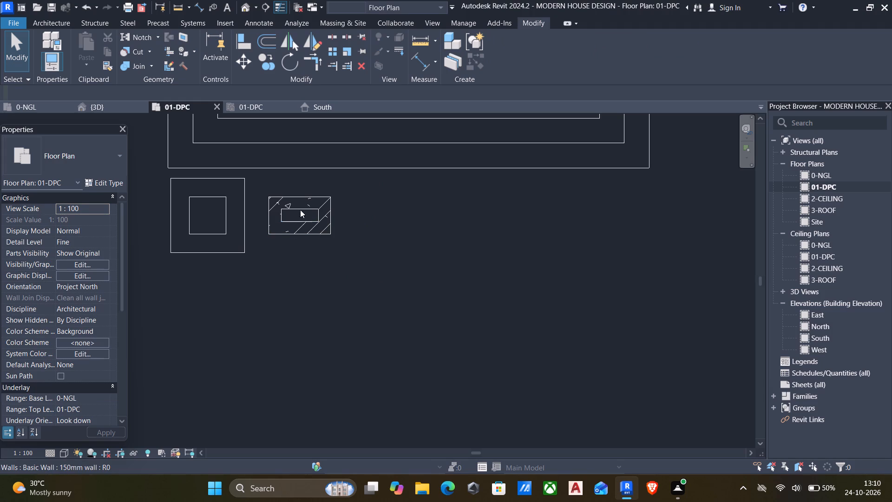
left_click(296, 204)
left_click(358, 216)
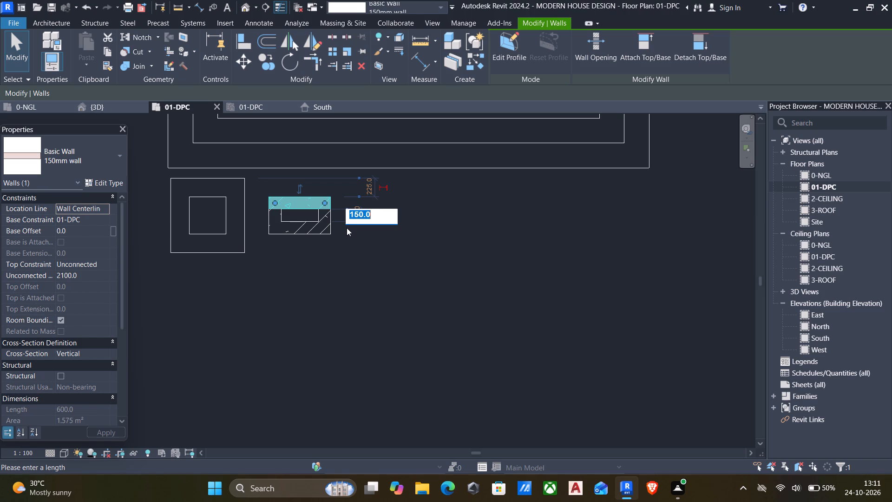
left_click(323, 218)
left_click(323, 212)
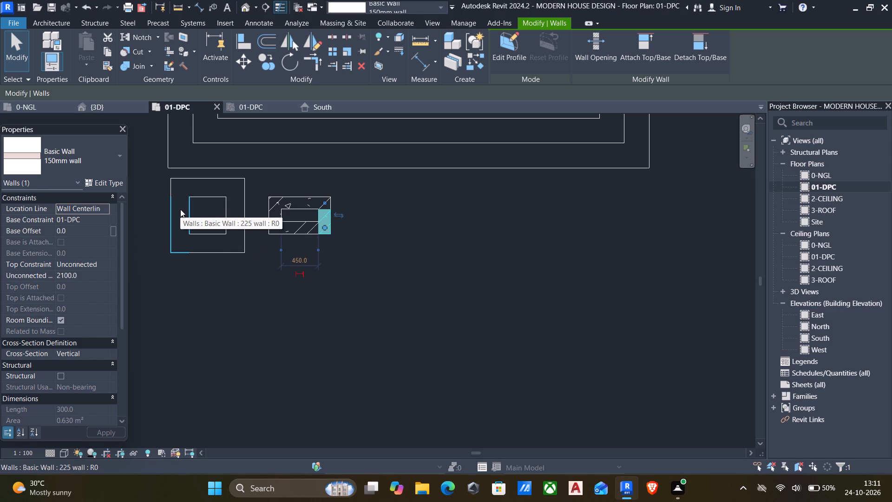
Measure the clear width between the inner faces of the new enclosure's west and east walls with an aligned dimension.
type("di")
scroll(304, 228, "up", 4)
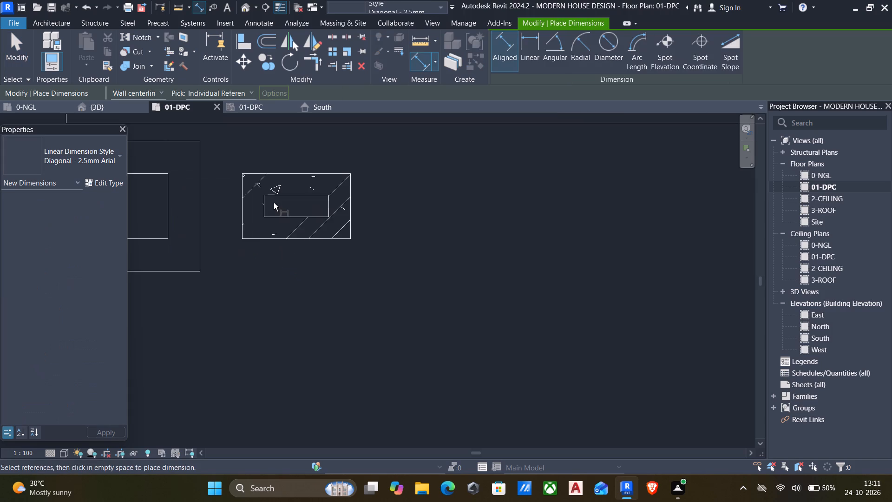
key("Tab")
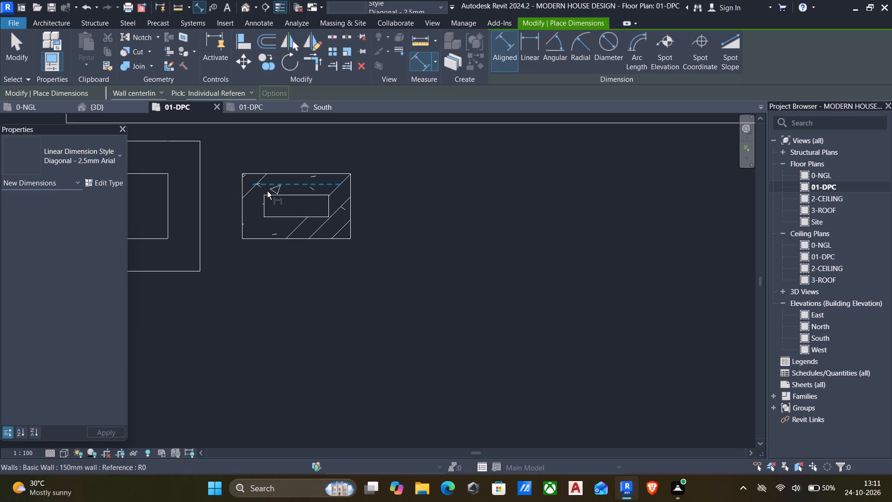
key("Tab")
key("Tab")
left_click(265, 200)
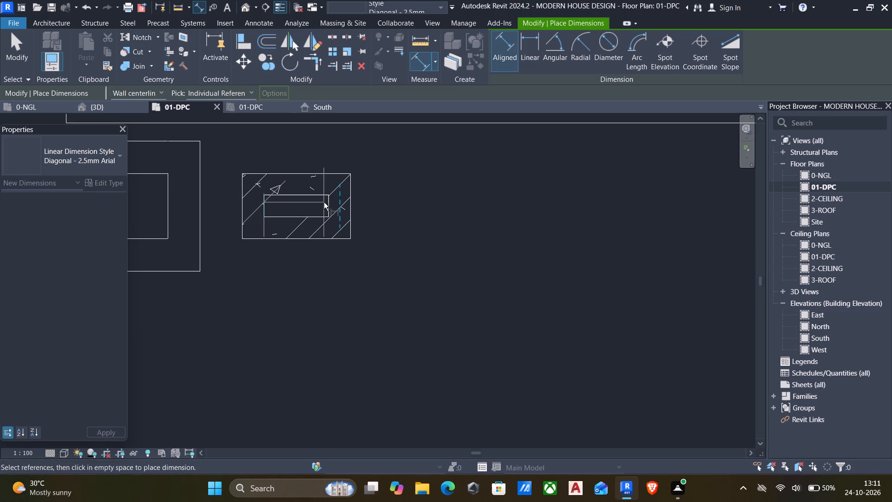
key("Tab")
left_click(328, 202)
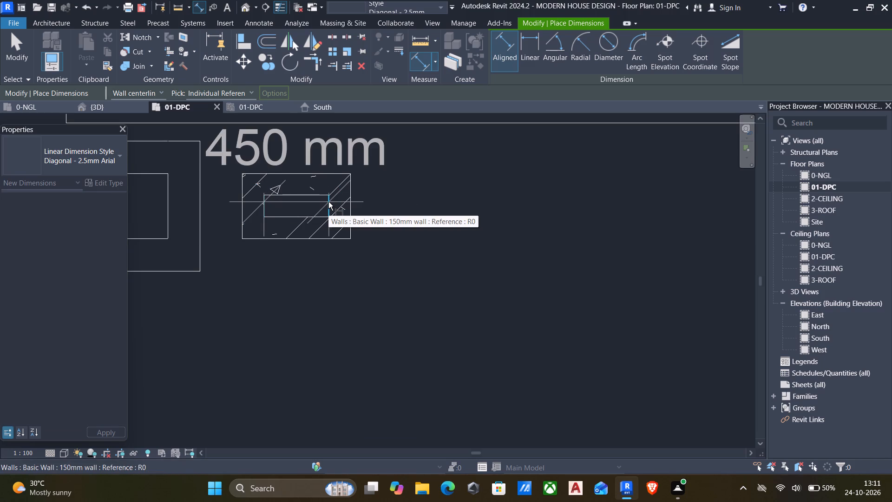
left_click(328, 202)
key("Escape")
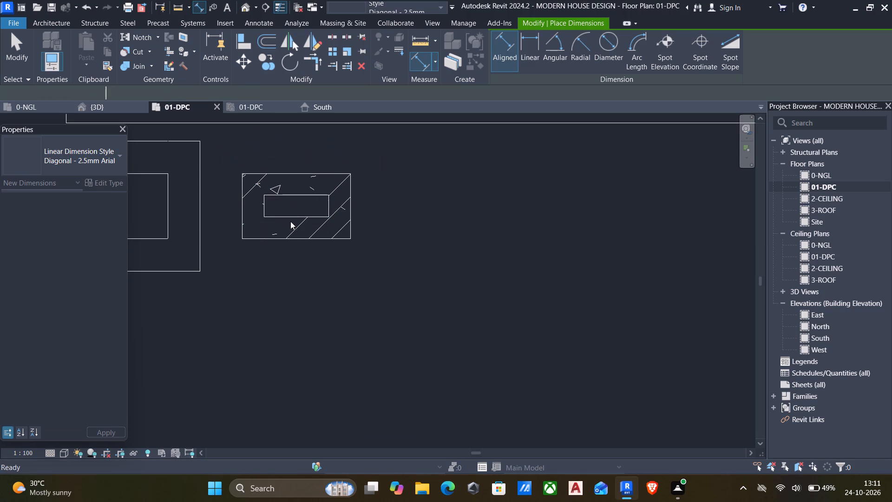
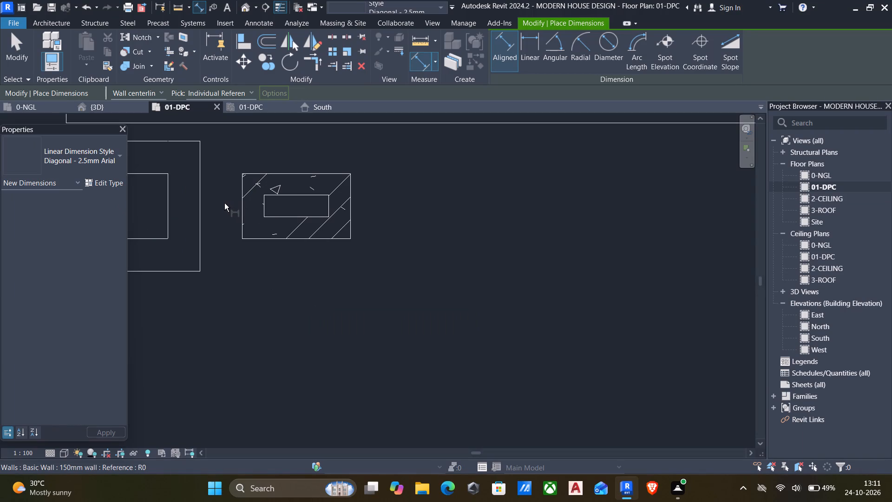
Dimension the overall width of the new enclosure between the outer faces of its west and east walls.
key("d")
key("i")
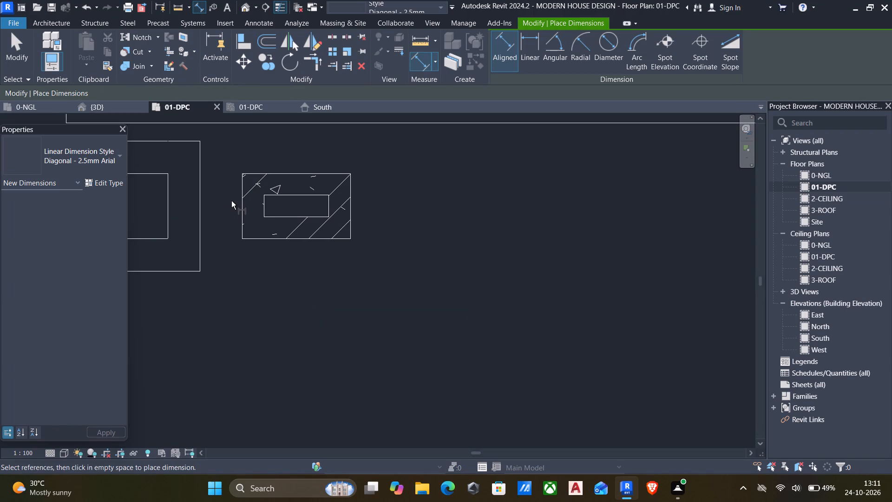
key("Tab")
left_click(243, 205)
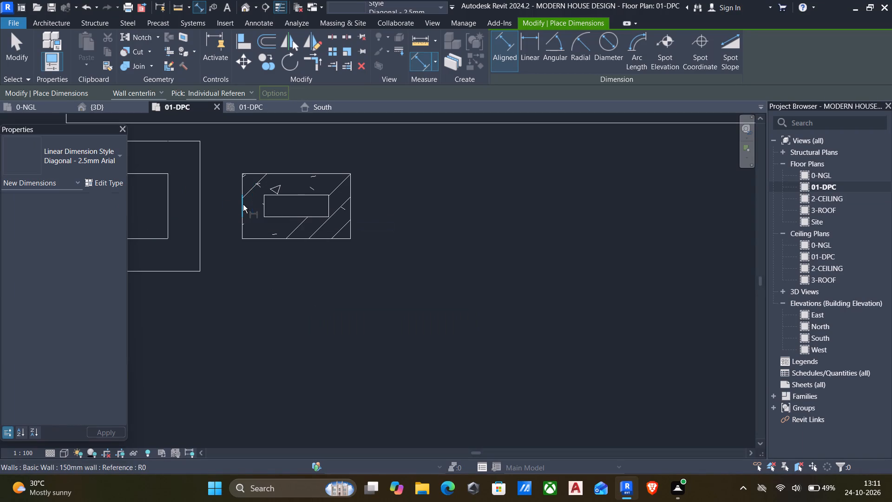
key("Tab")
left_click(350, 207)
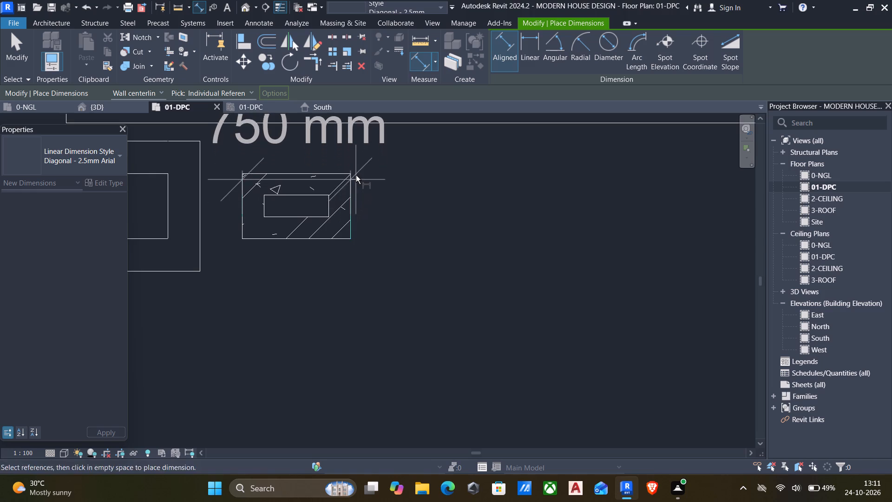
left_click(346, 298)
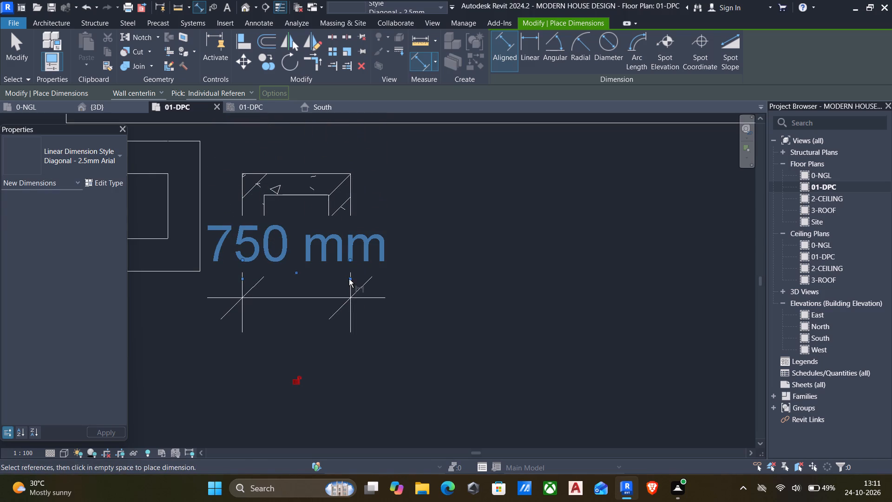
key("Escape")
key("Escape")
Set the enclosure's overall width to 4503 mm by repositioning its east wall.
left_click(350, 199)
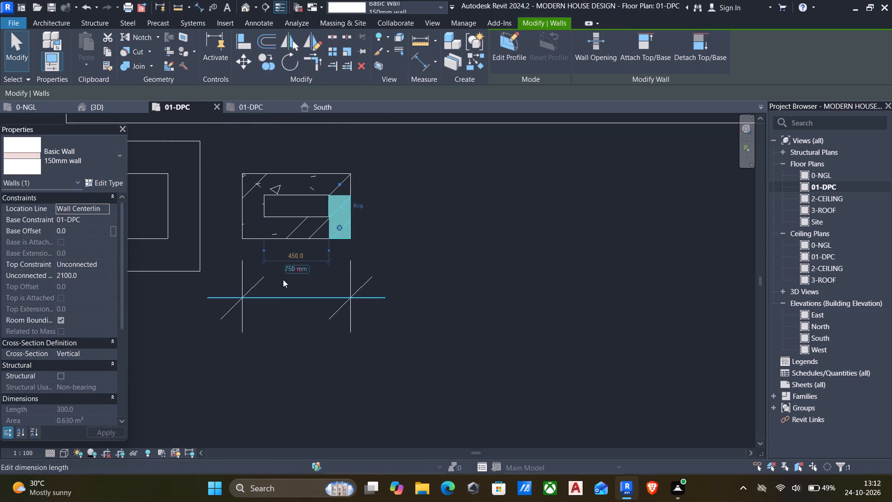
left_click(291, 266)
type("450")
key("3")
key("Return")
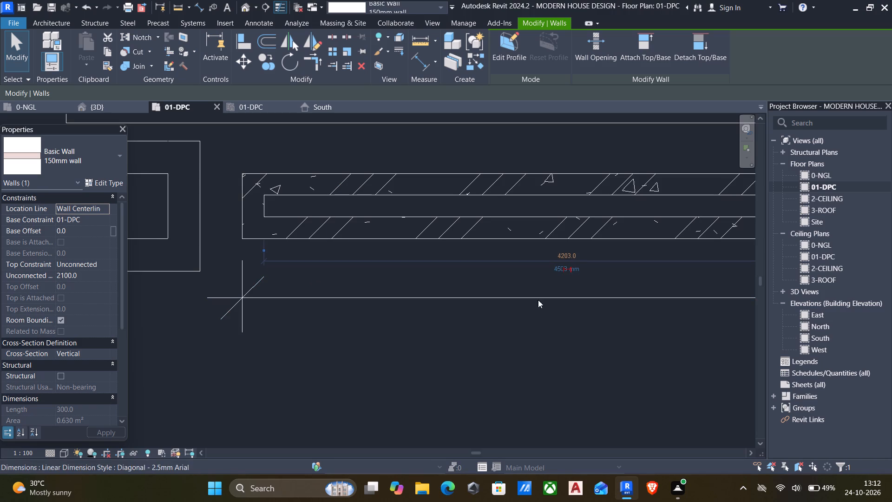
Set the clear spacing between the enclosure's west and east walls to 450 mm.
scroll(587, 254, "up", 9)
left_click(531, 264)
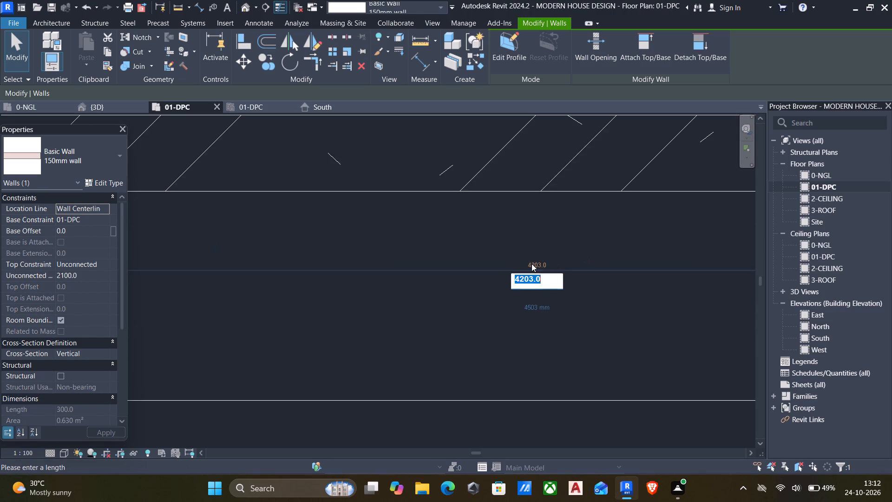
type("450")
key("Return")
Set the enclosure's overall outer width to 450 mm by repositioning its east wall.
scroll(531, 272, "down", 11)
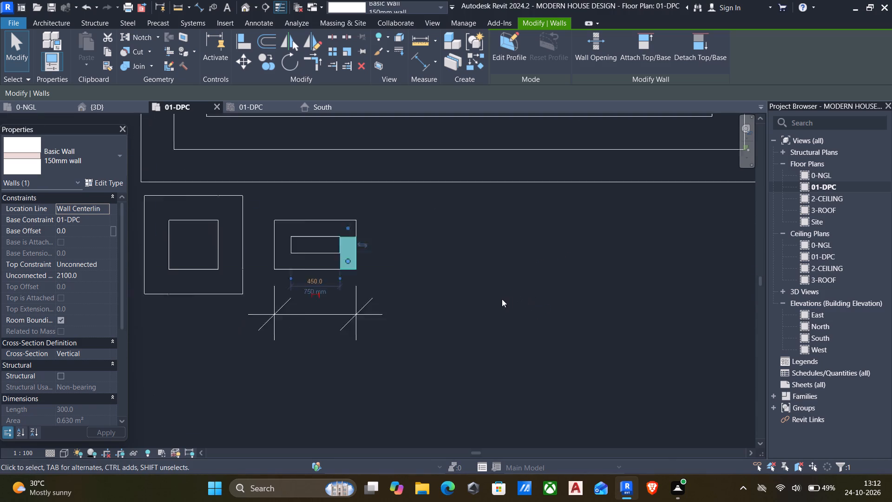
scroll(502, 299, "down", 2)
scroll(365, 295, "up", 4)
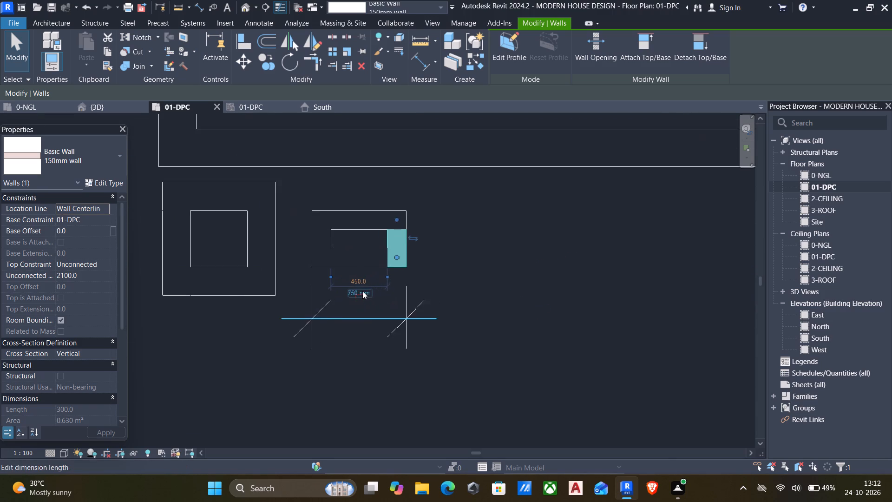
left_click(362, 291)
type("45")
key("0")
key("Return")
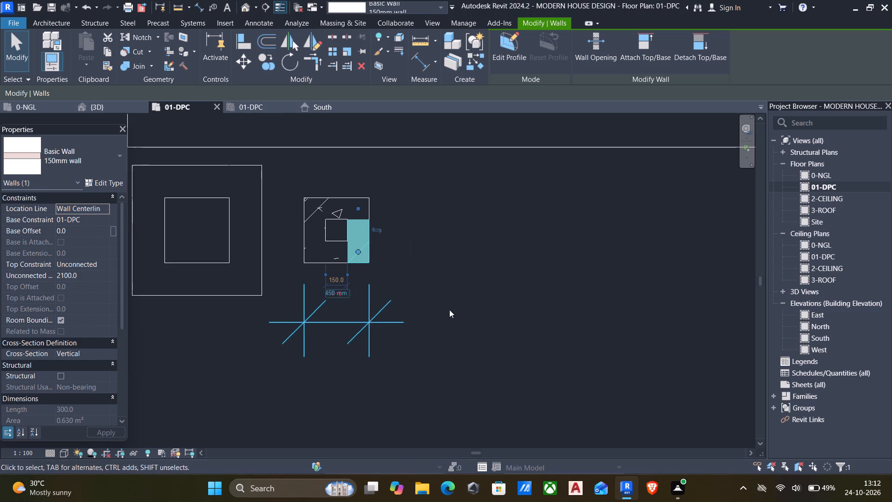
left_click(472, 303)
key("Escape")
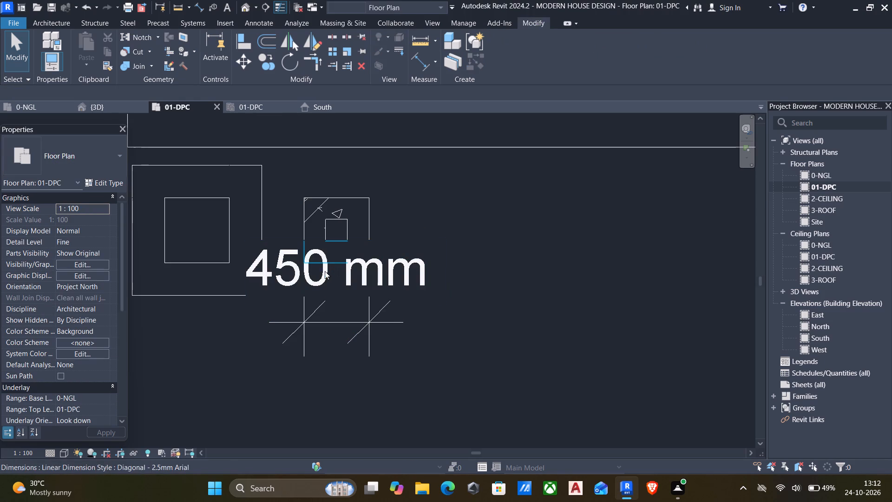
Delete the overall width dimension below the new enclosure.
left_click(286, 278)
key("Delete")
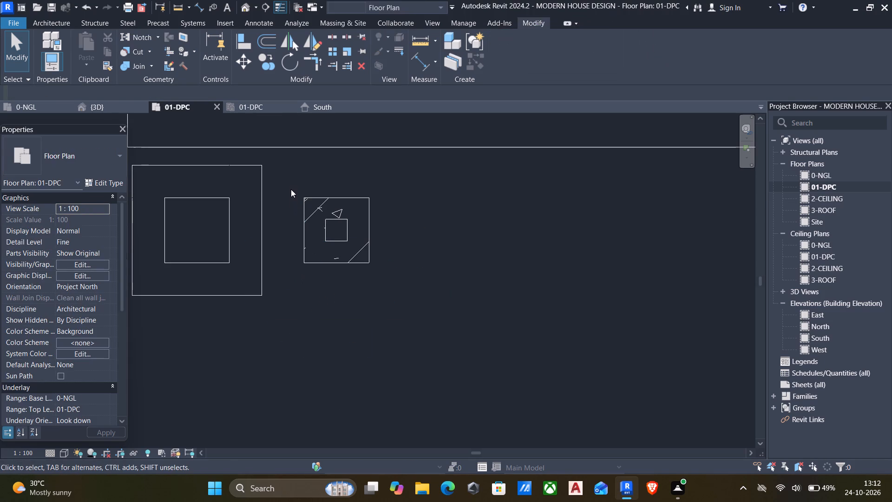
Move the four enclosure walls from their outer northwest corner to the existing column's inner northwest corner.
left_click_drag(290, 185, 395, 282)
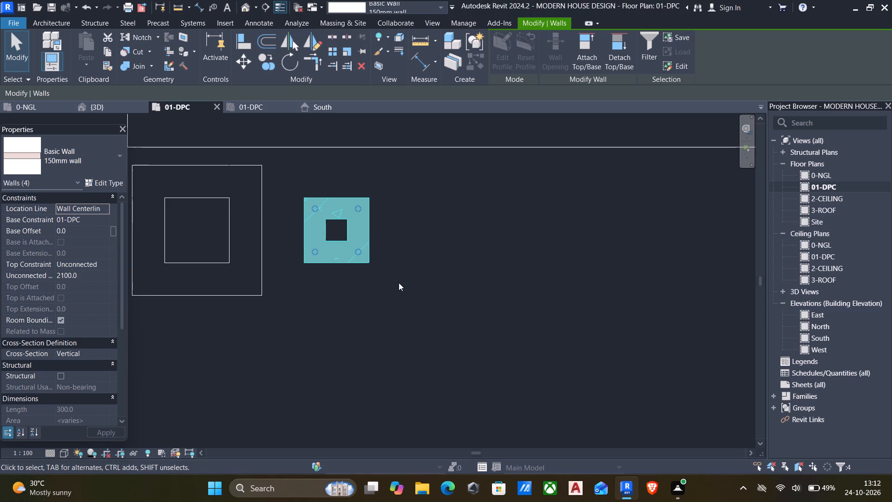
type("mv")
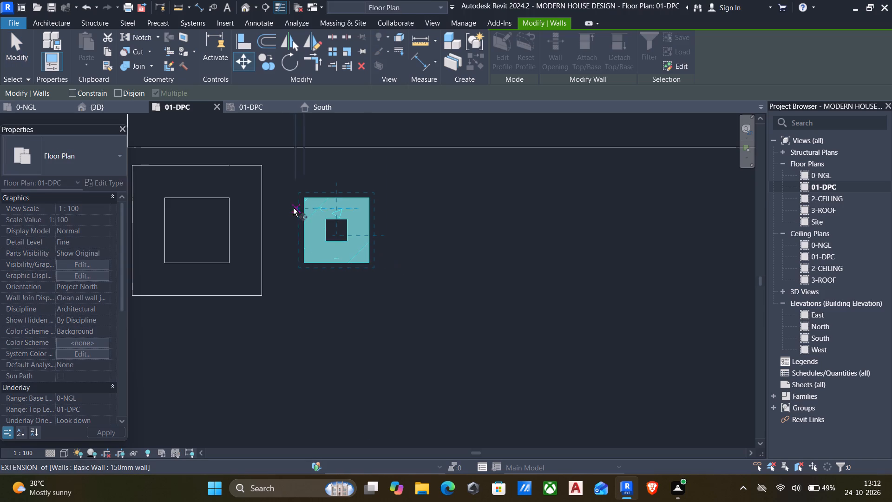
left_click(305, 198)
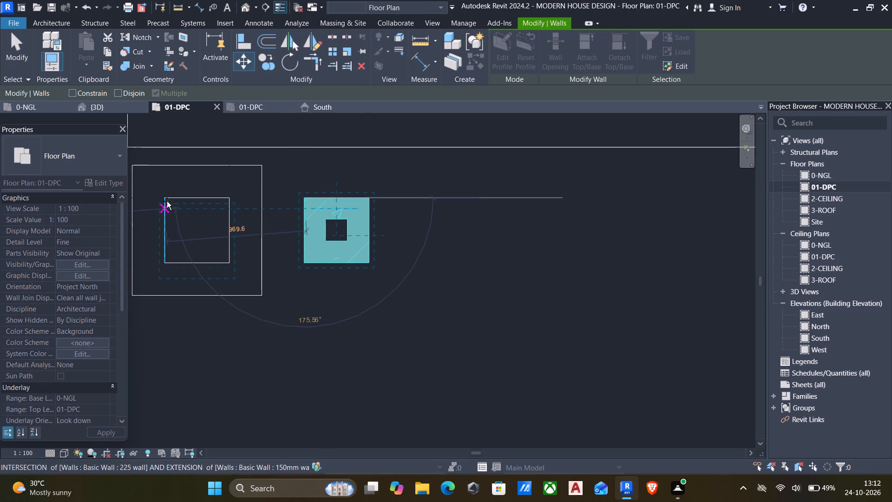
left_click(165, 198)
scroll(417, 251, "down", 3)
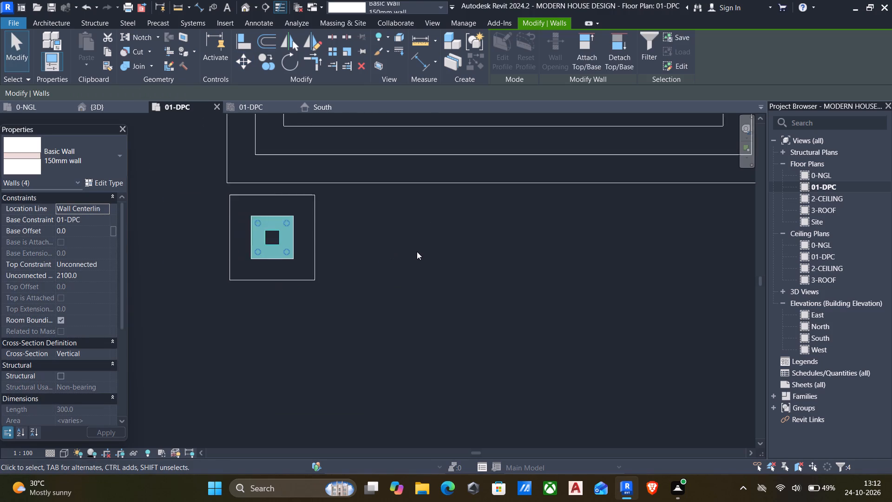
scroll(417, 251, "down", 2)
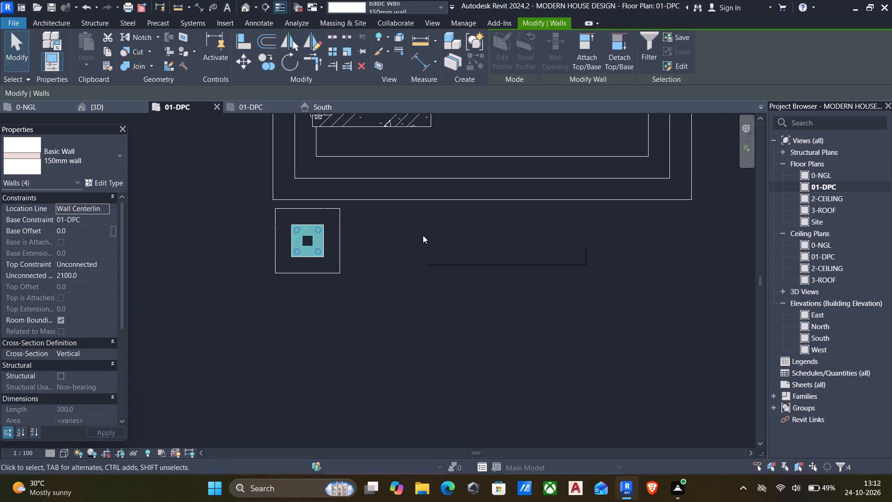
In the 3D view, set the four inner 150 mm walls' base constraint to 0-NGL and top constraint to level 2-CEILING.
left_click(239, 6)
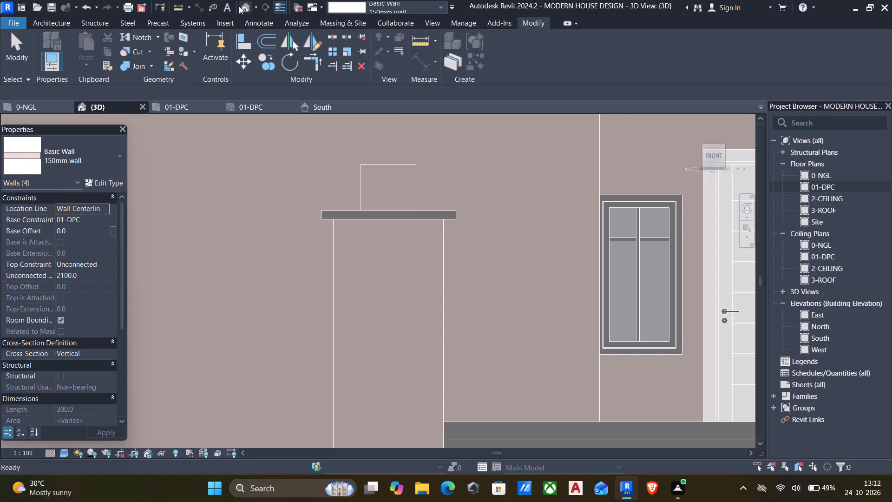
scroll(319, 256, "down", 5)
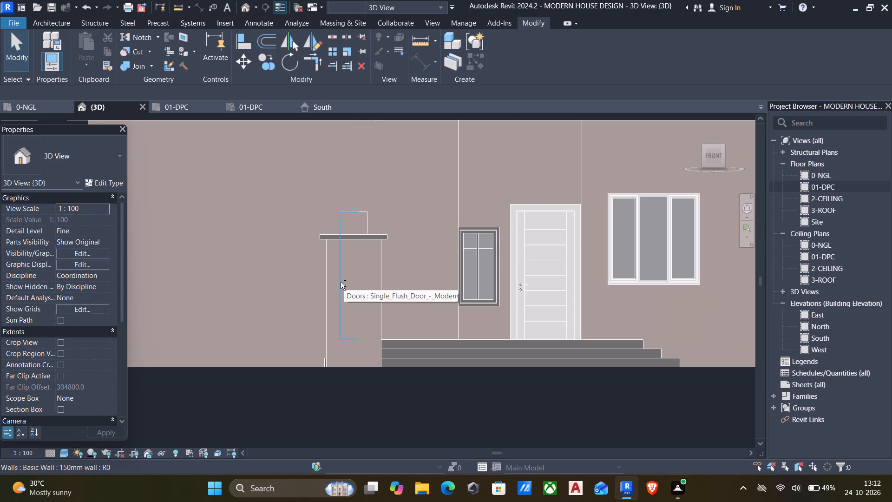
middle_click_drag(338, 283, 522, 434, "shift")
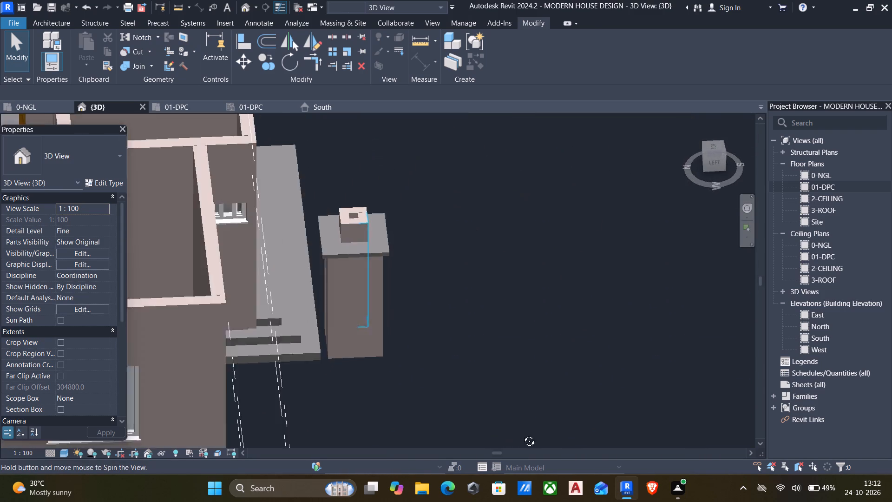
middle_click_drag(522, 434, 623, 435, "shift")
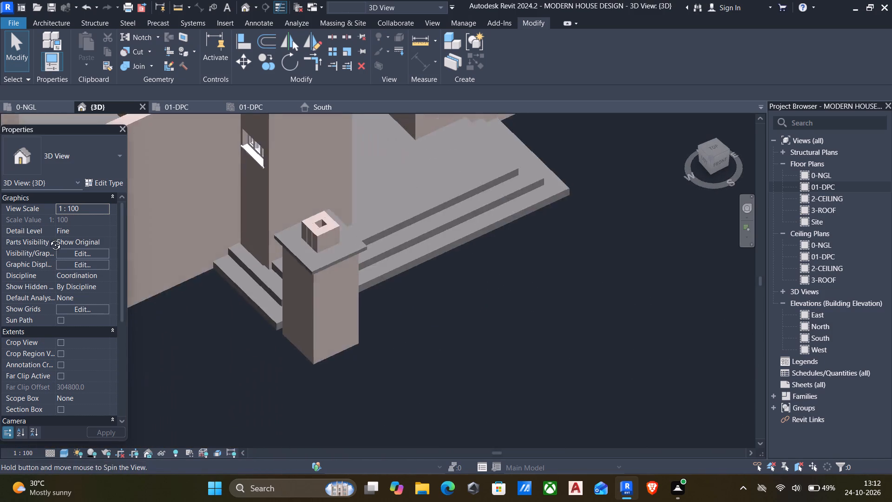
scroll(188, 227, "up", 2)
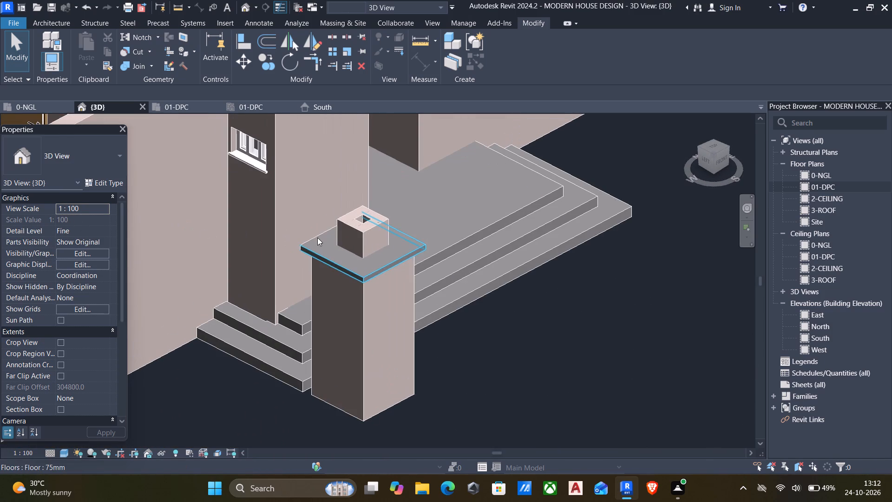
key("Tab")
key("Tab")
key("Tab")
key("Tab")
key("Tab")
key("Tab")
key("Tab")
key("Tab")
key("Tab")
key("Tab")
key("Tab")
key("Tab")
key("Tab")
key("Tab")
key("Tab")
key("Tab")
key("Tab")
key("Tab")
key("Tab")
key("Tab")
left_click(367, 222)
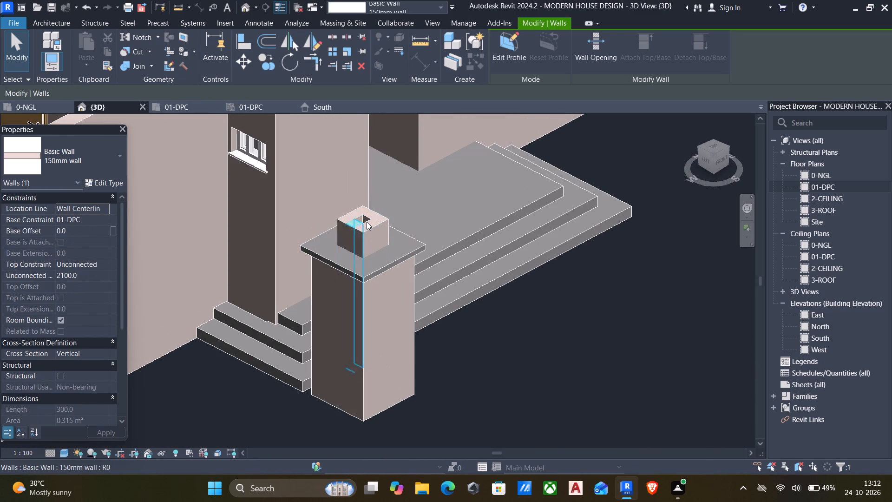
left_click(367, 222)
left_click(368, 225)
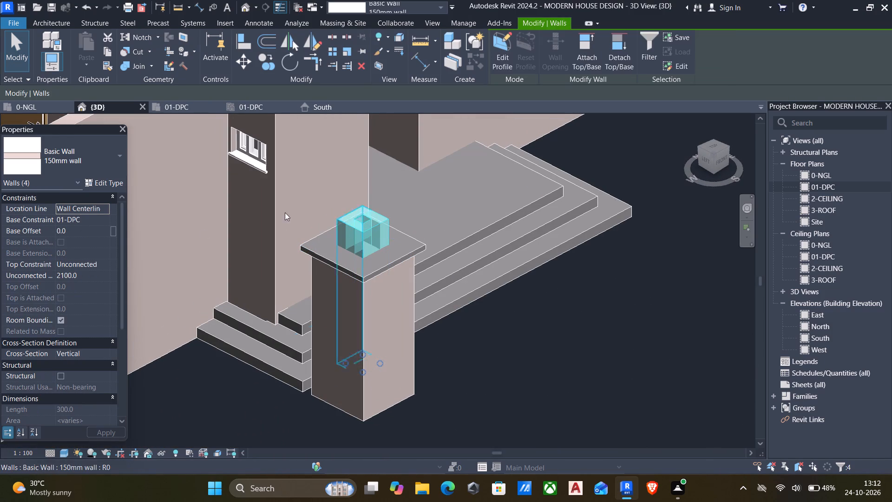
left_click(105, 216)
left_click(85, 231)
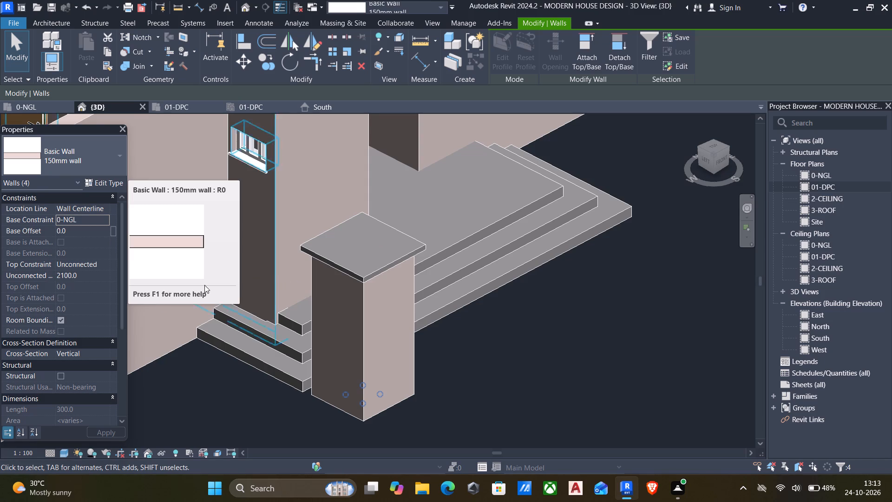
left_click(103, 264)
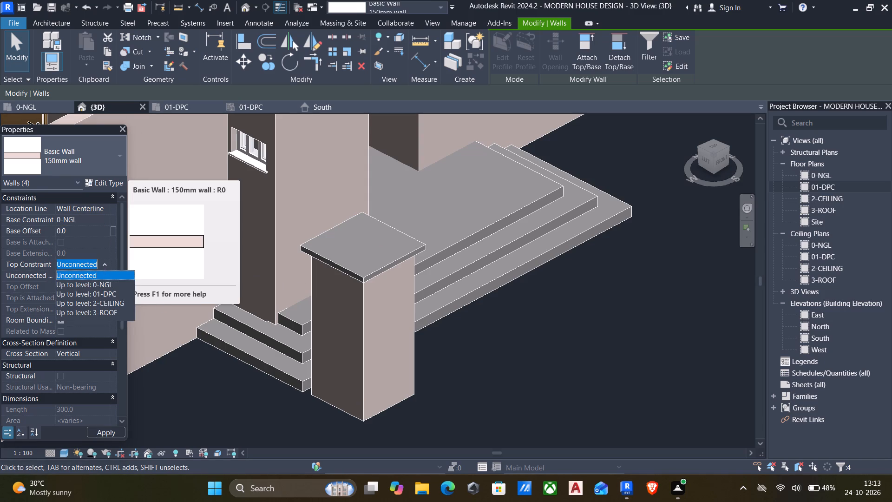
left_click(105, 302)
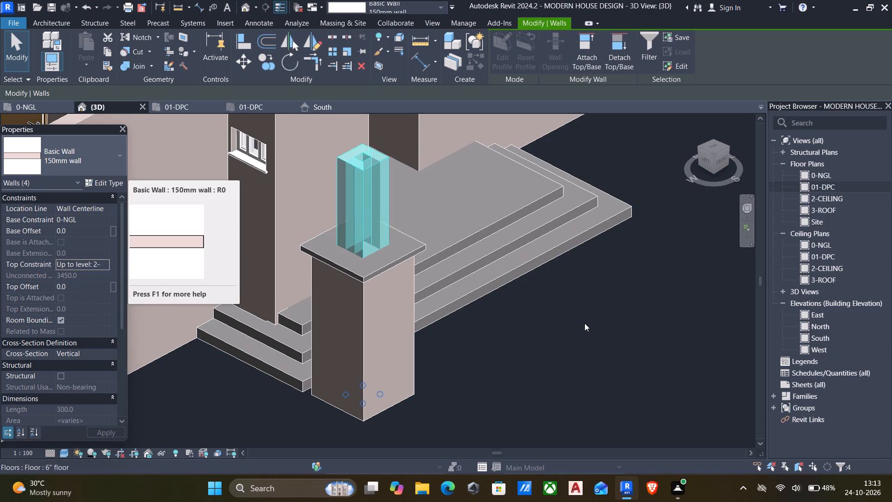
key("Escape")
Examine the extended inner shaft, column cap and entrance steps from several sides in 3D.
middle_click_drag(608, 331, 507, 291, "shift")
scroll(582, 320, "up", 1, "shift")
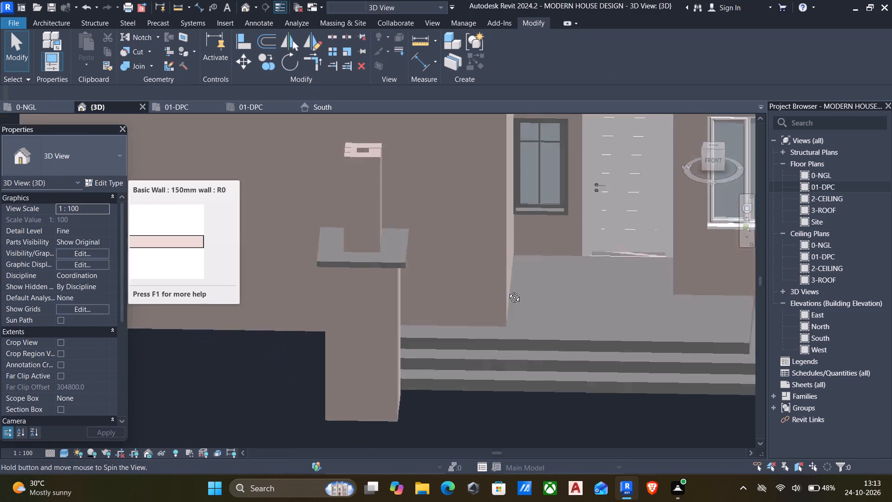
middle_click_drag(507, 291, 643, 264, "shift")
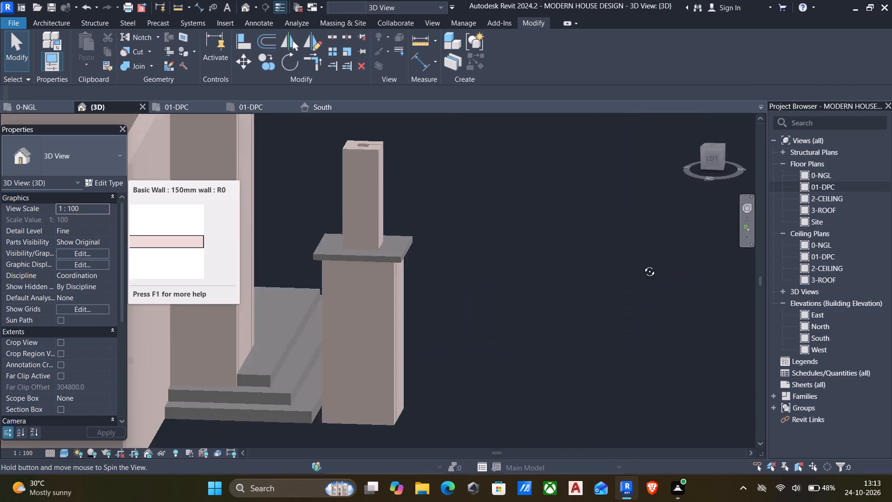
middle_click_drag(643, 264, 630, 266, "shift")
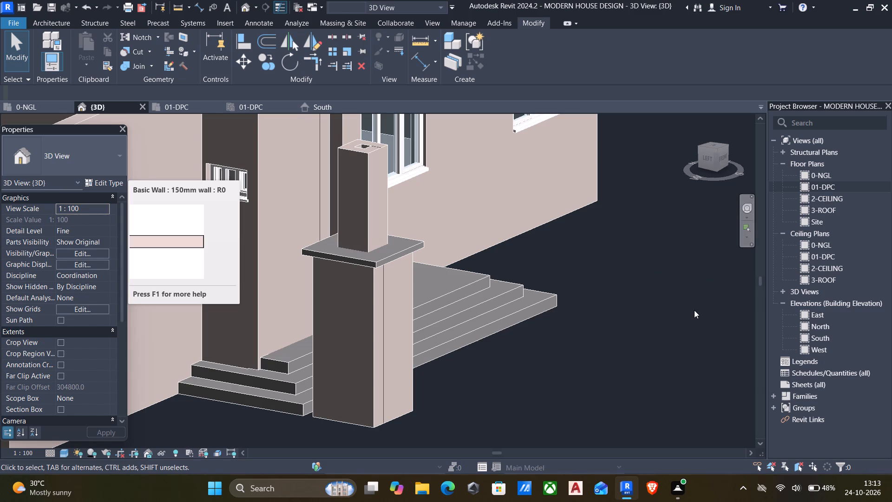
scroll(694, 313, "down", 1)
middle_click_drag(685, 318, 576, 317, "shift")
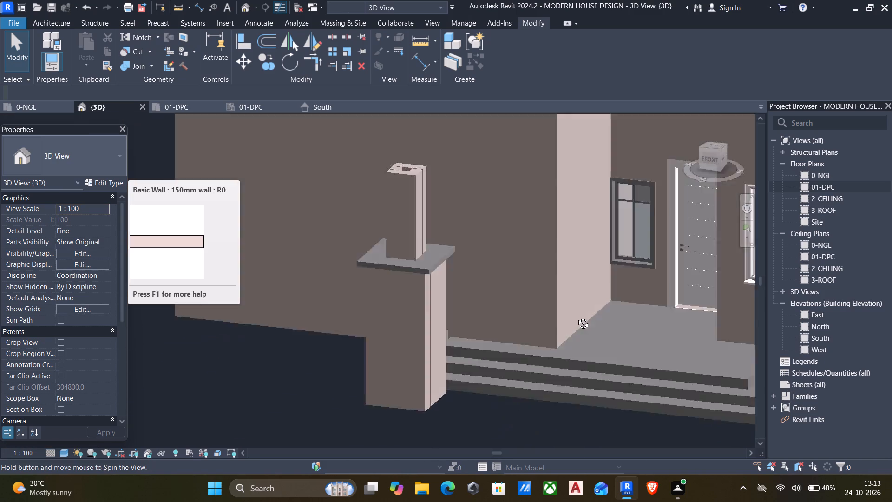
middle_click_drag(576, 317, 592, 338, "shift")
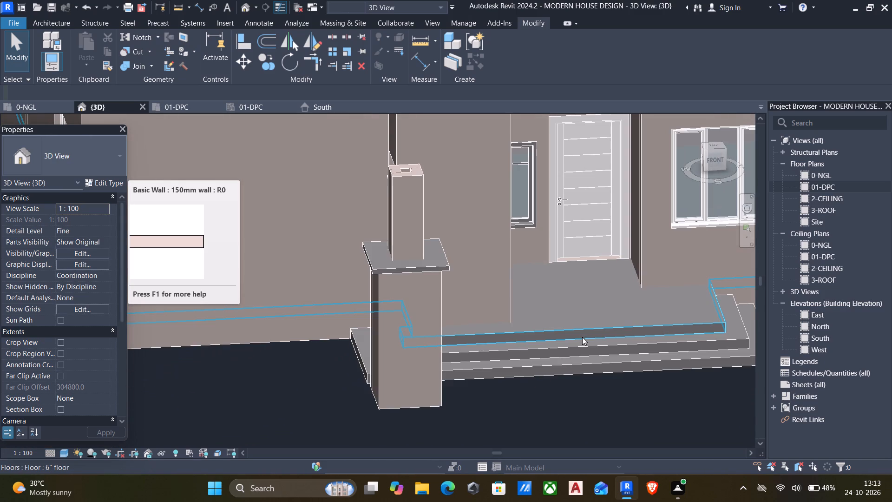
Start an in-place model component in the Casework category, keeping the default name.
left_click(44, 15)
left_click(52, 25)
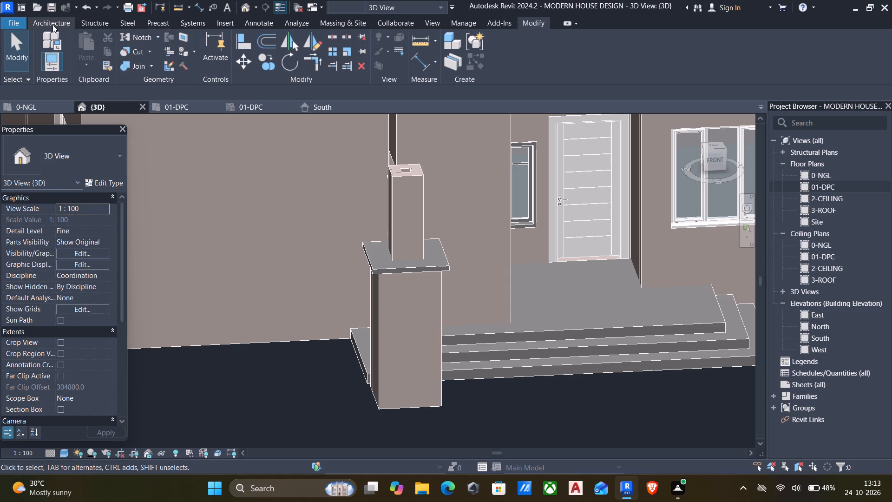
left_click(143, 67)
left_click(159, 118)
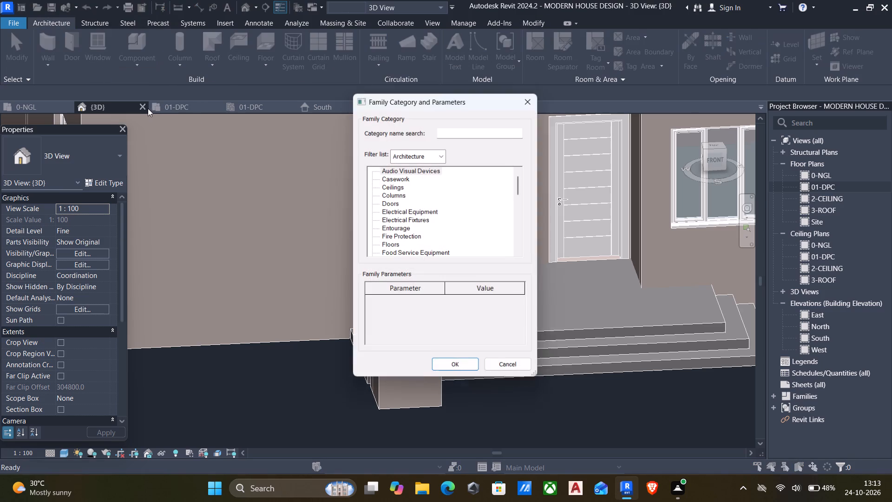
left_click(390, 179)
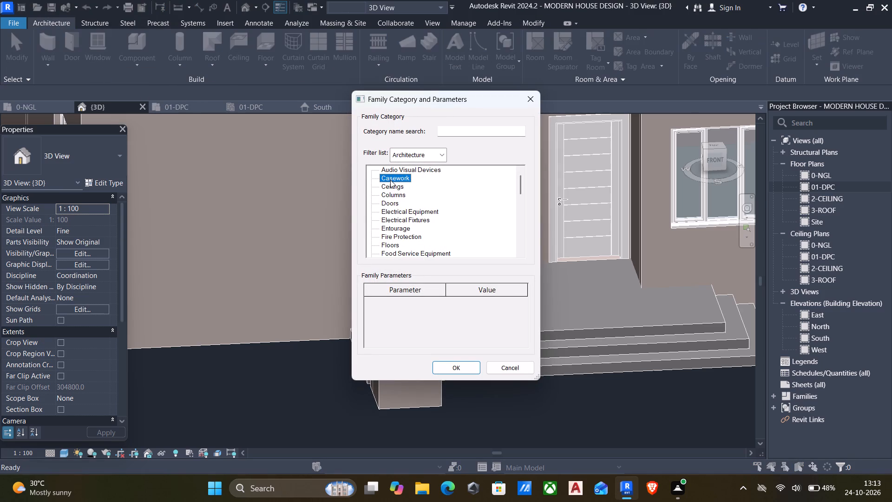
left_click(460, 369)
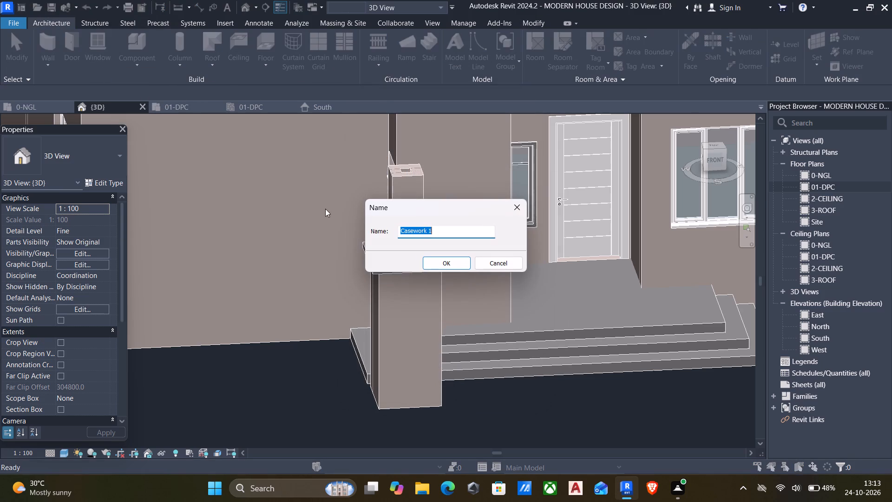
left_click(436, 262)
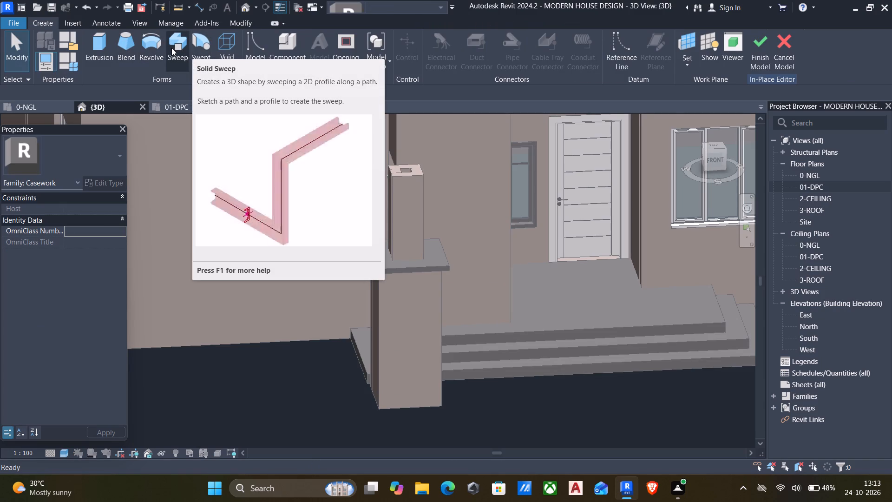
Begin a solid sweep and, in the 01-DPC floor plan, sketch its path as a 900 mm square along the column base's outer edges.
left_click(171, 48)
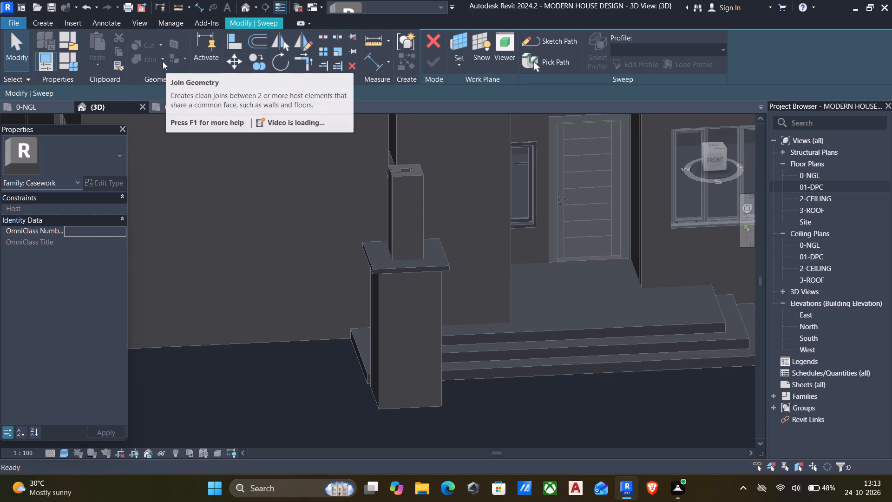
double_click(808, 184)
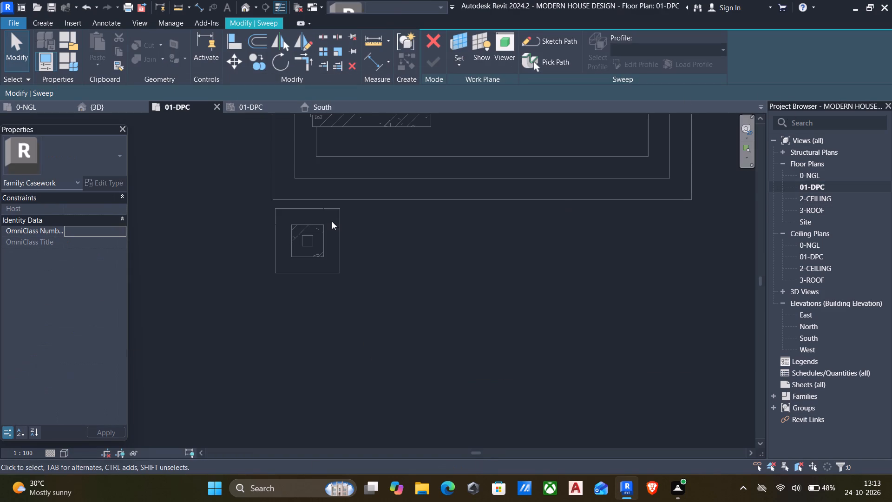
left_click(559, 40)
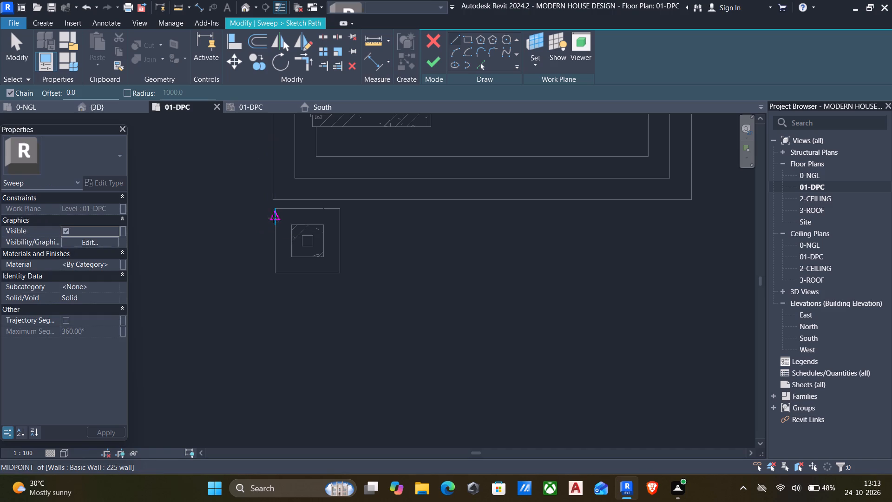
left_click(468, 40)
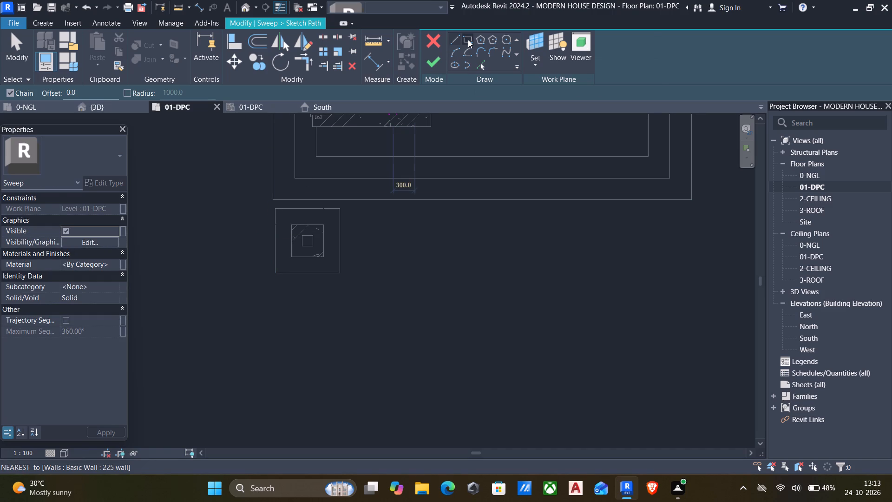
left_click(272, 205)
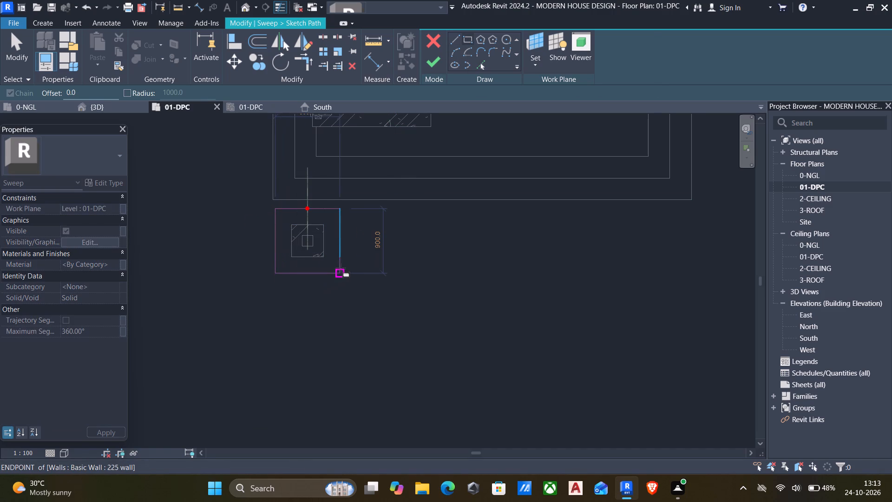
left_click(341, 275)
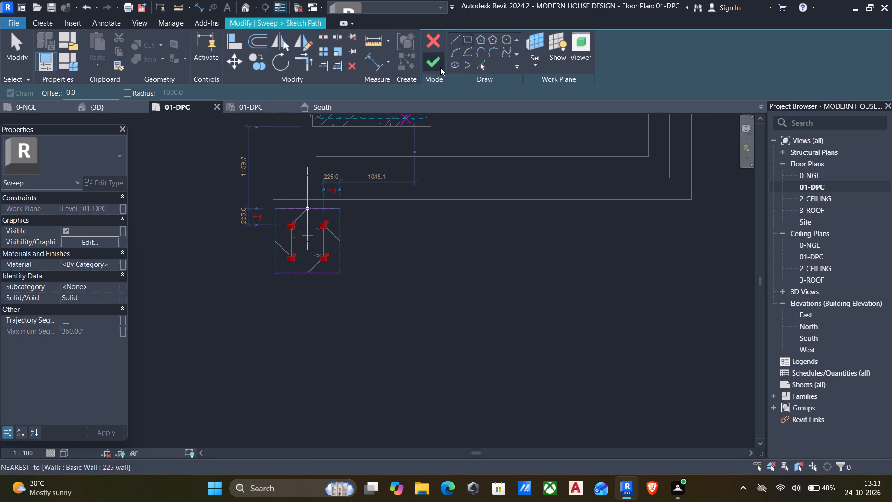
left_click(432, 67)
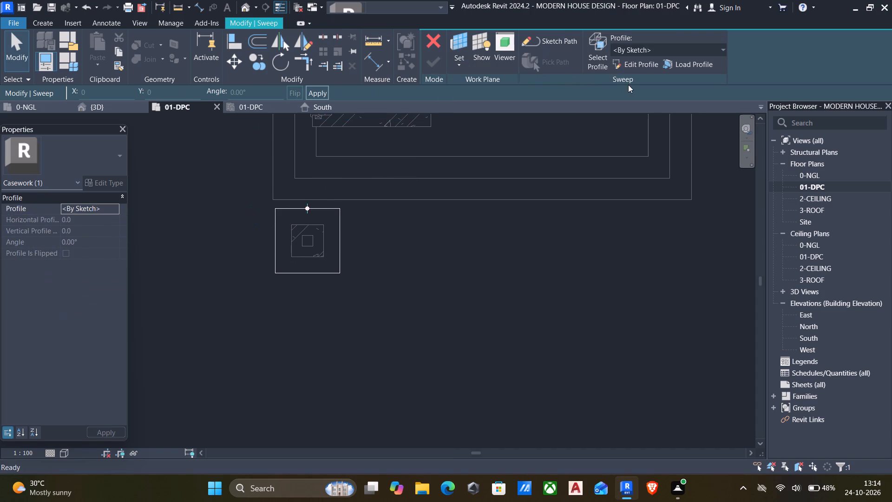
Open the sweep's by-sketch profile for editing in the 3D view.
left_click(631, 65)
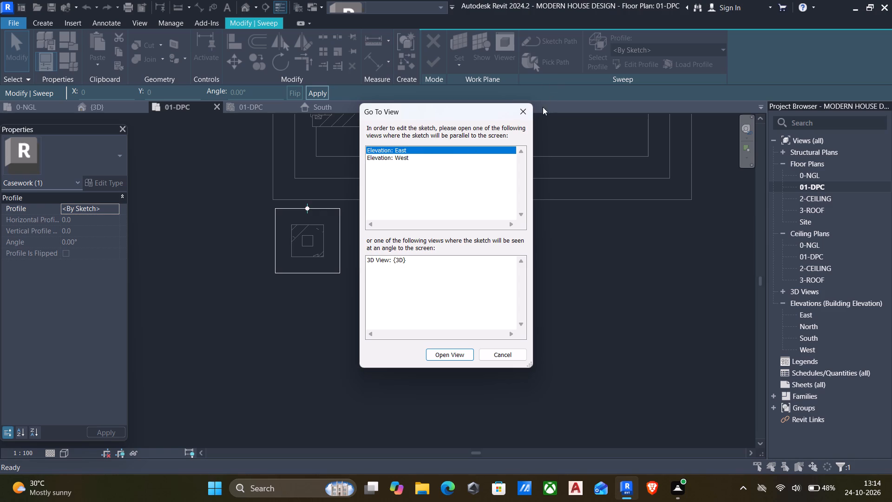
left_click(521, 109)
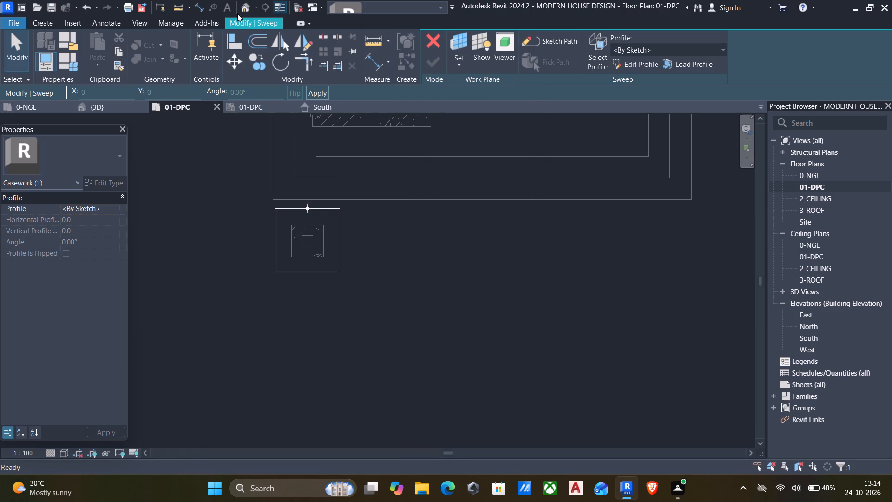
left_click(248, 9)
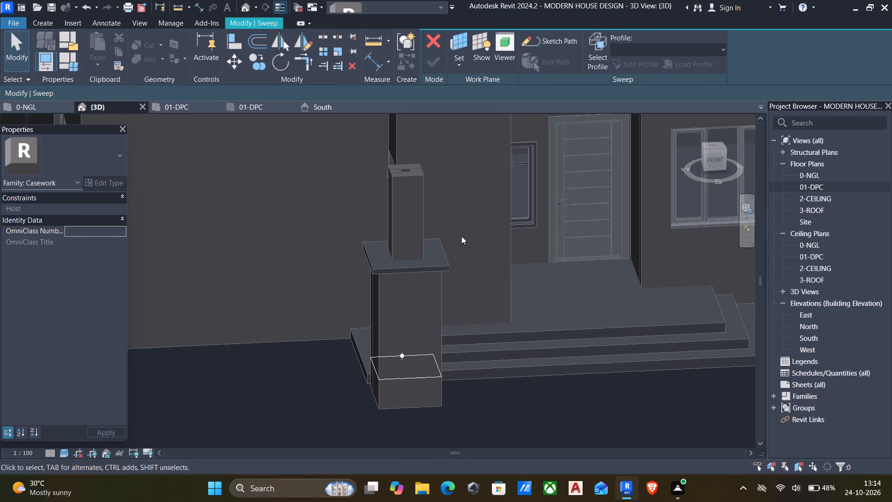
left_click(595, 68)
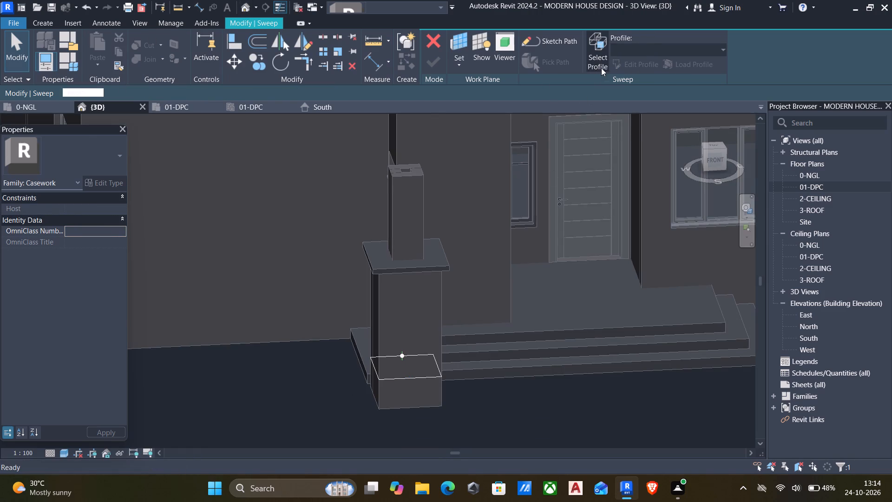
left_click(637, 66)
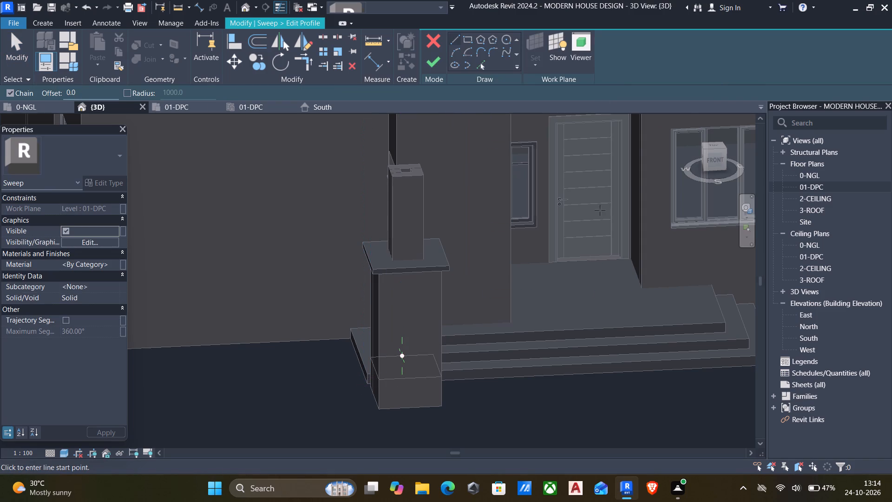
Examine the sweep's profile plane, the column base and the inner shaft's top from the front and at an angle.
left_click(711, 159)
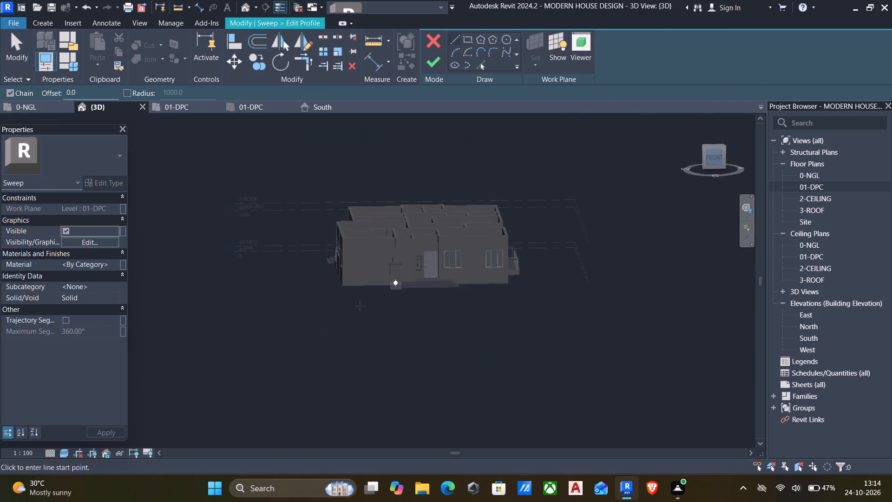
scroll(364, 300, "up", 4)
scroll(319, 310, "up", 5)
scroll(383, 290, "up", 5)
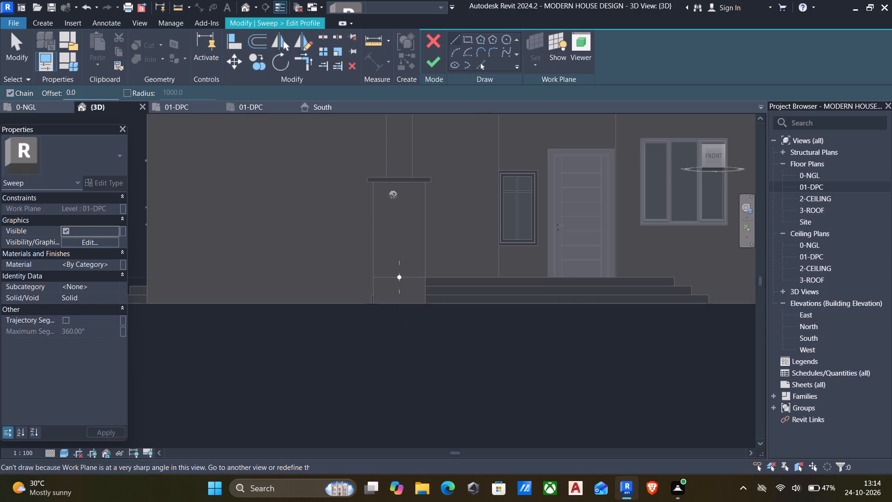
middle_click_drag(391, 198, 389, 239, "shift")
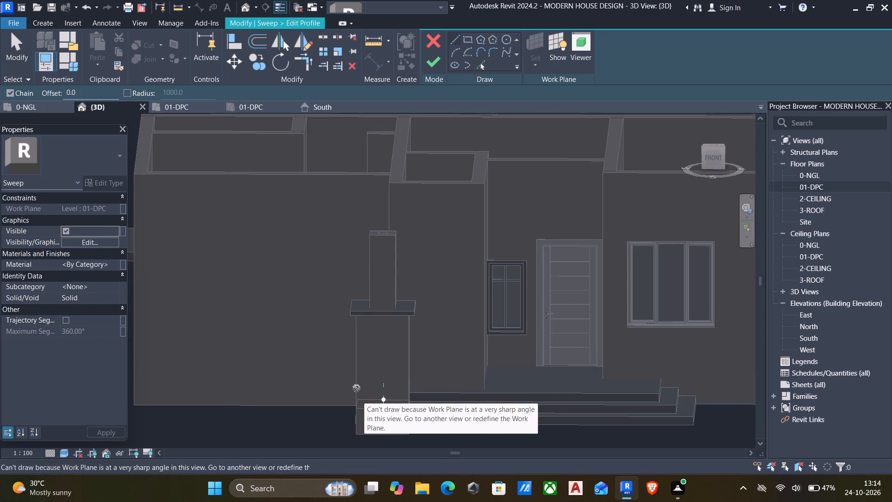
middle_click_drag(356, 388, 334, 257)
middle_click_drag(376, 331, 419, 334, "shift")
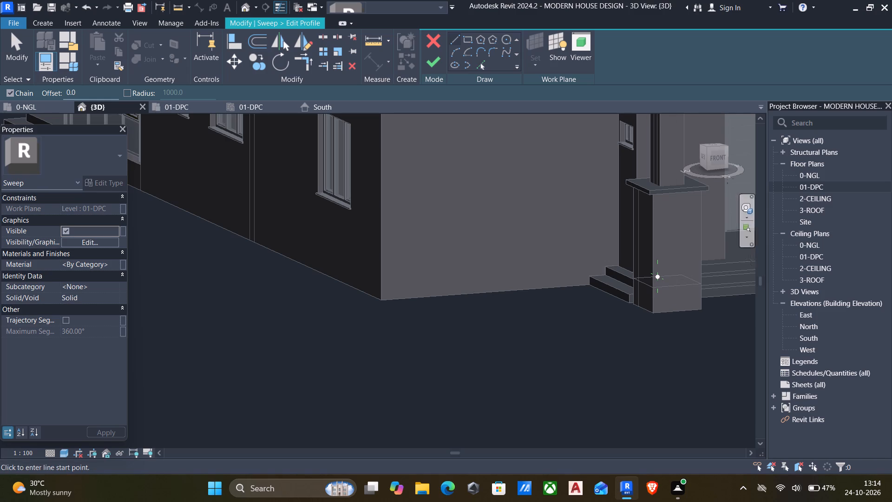
middle_click_drag(685, 285, 559, 429)
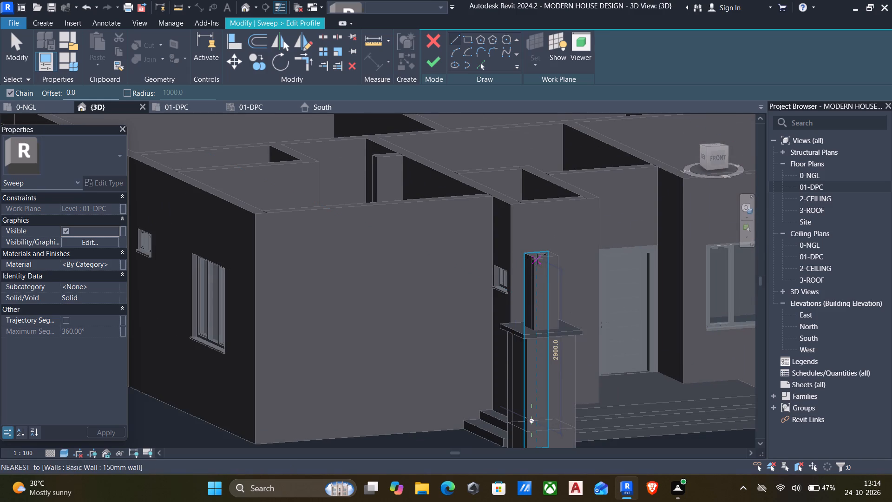
scroll(537, 258, "up", 5)
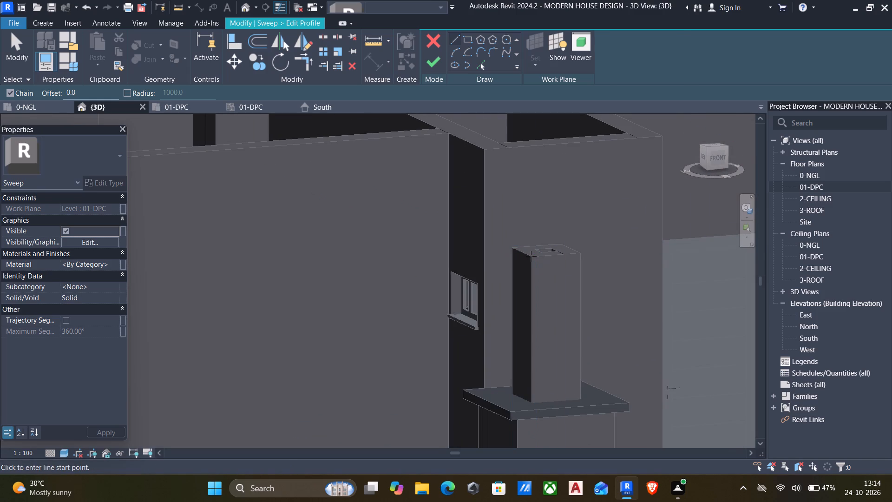
scroll(531, 256, "up", 4)
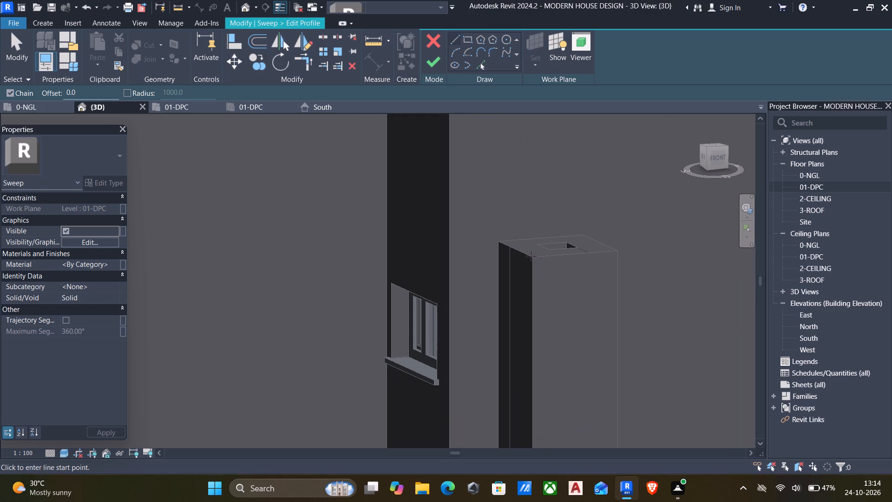
scroll(531, 257, "down", 4)
middle_click_drag(523, 270, 489, 231, "shift")
scroll(489, 231, "down", 7)
middle_click_drag(481, 334, 530, 316)
scroll(535, 316, "up", 1)
scroll(359, 312, "up", 5)
scroll(350, 239, "up", 2)
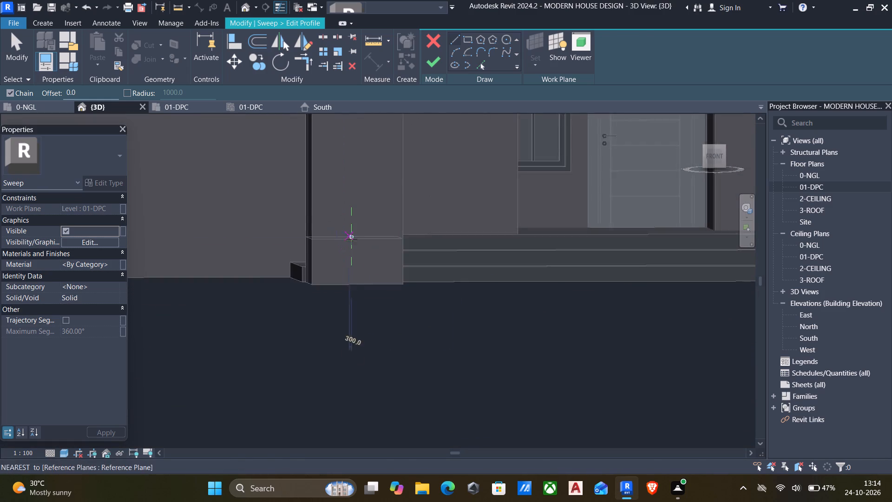
scroll(352, 239, "up", 2)
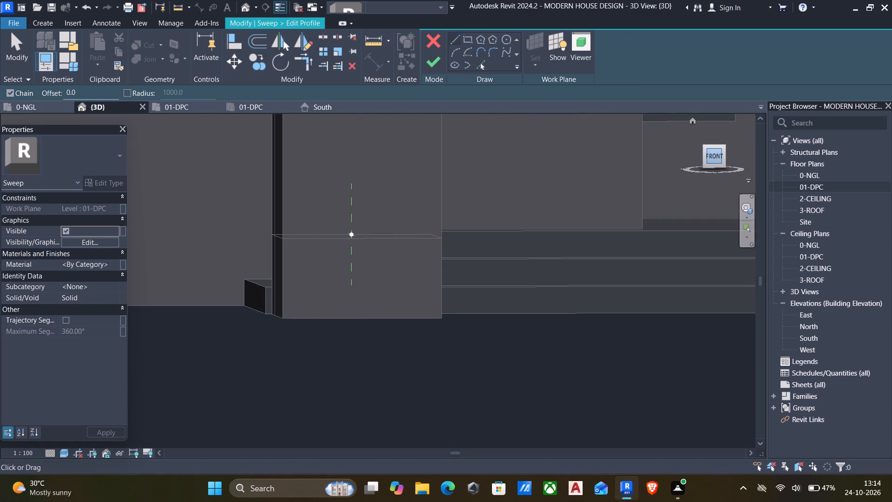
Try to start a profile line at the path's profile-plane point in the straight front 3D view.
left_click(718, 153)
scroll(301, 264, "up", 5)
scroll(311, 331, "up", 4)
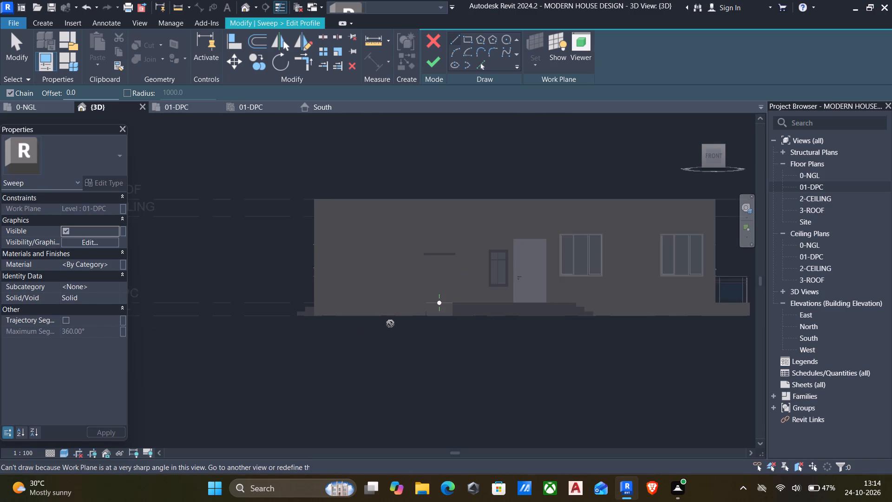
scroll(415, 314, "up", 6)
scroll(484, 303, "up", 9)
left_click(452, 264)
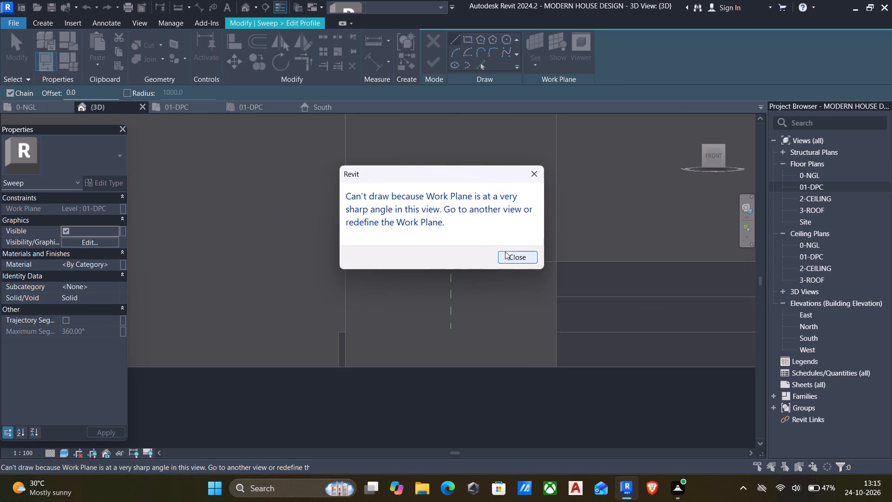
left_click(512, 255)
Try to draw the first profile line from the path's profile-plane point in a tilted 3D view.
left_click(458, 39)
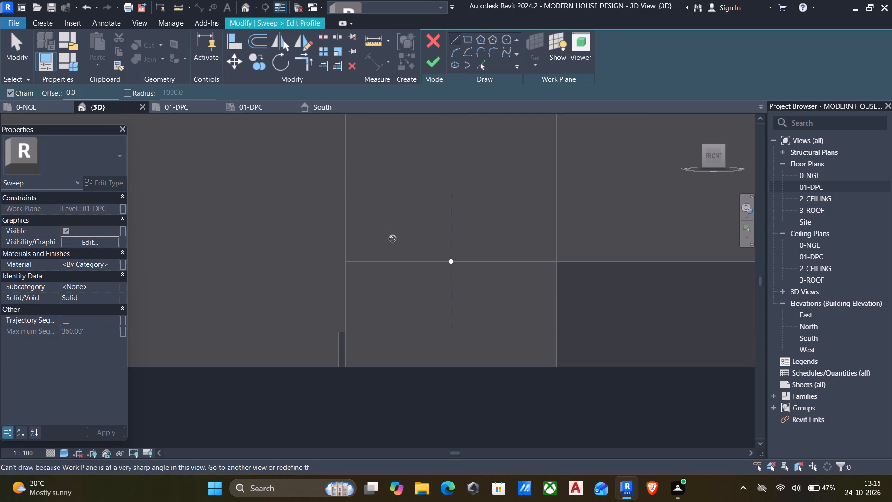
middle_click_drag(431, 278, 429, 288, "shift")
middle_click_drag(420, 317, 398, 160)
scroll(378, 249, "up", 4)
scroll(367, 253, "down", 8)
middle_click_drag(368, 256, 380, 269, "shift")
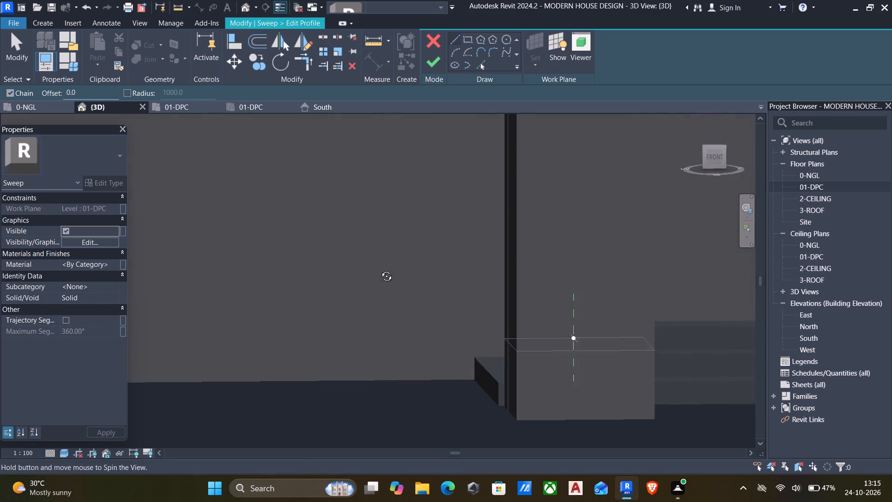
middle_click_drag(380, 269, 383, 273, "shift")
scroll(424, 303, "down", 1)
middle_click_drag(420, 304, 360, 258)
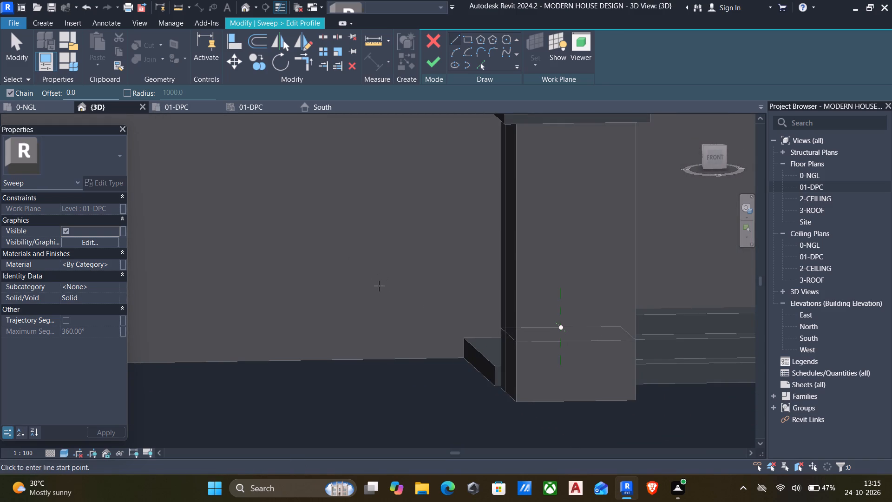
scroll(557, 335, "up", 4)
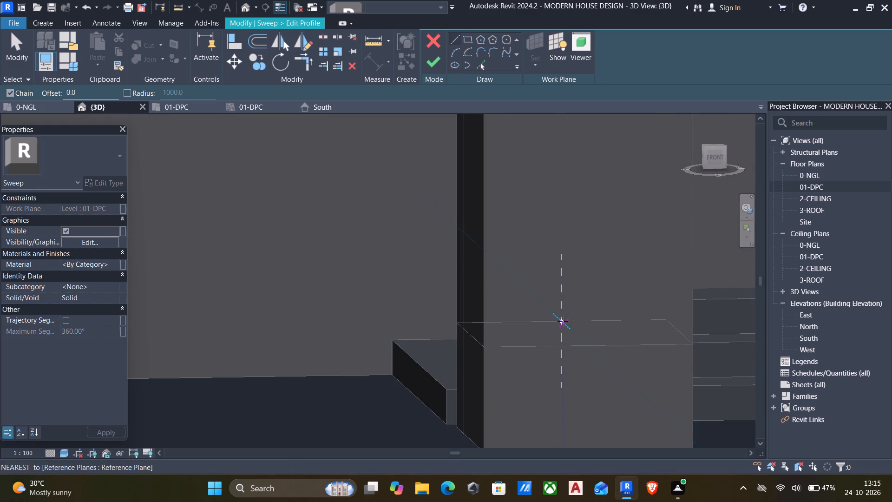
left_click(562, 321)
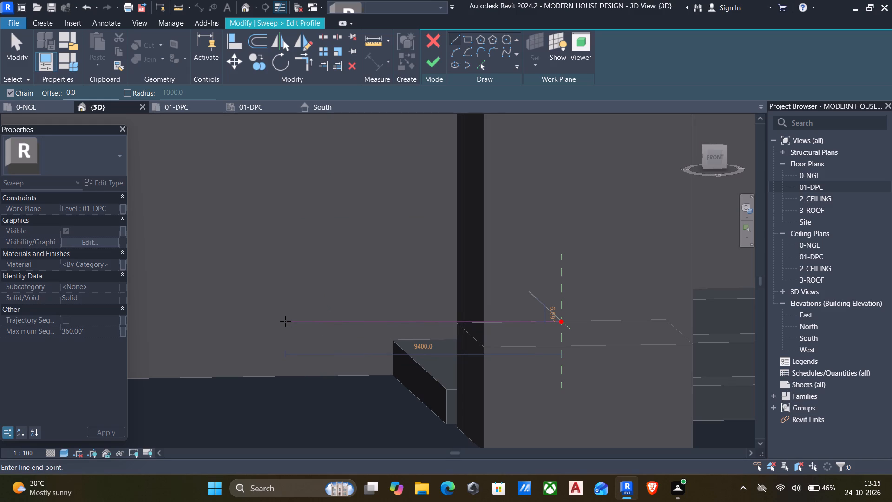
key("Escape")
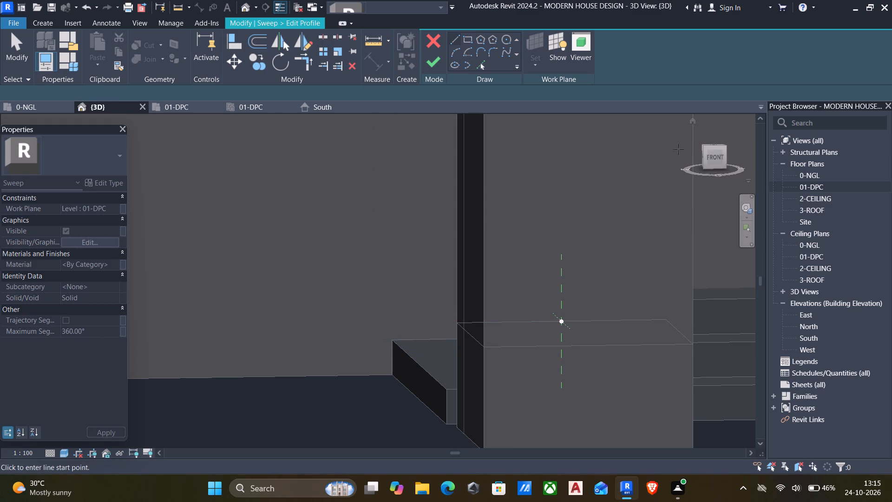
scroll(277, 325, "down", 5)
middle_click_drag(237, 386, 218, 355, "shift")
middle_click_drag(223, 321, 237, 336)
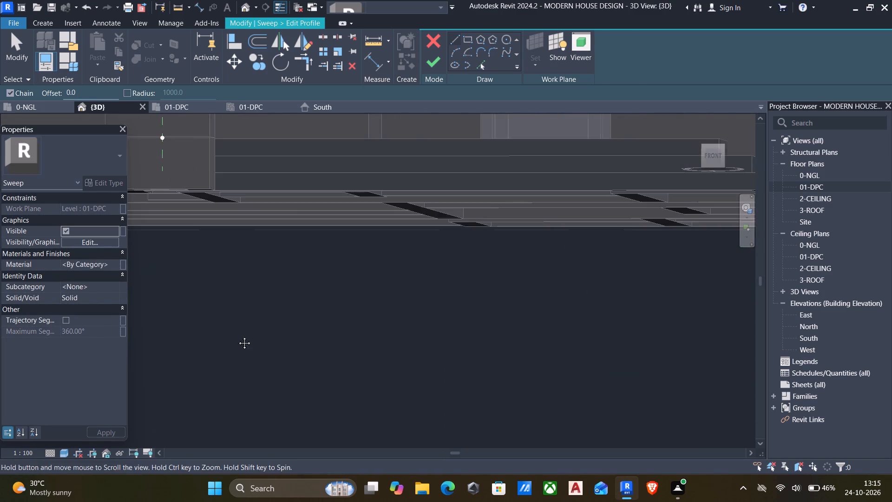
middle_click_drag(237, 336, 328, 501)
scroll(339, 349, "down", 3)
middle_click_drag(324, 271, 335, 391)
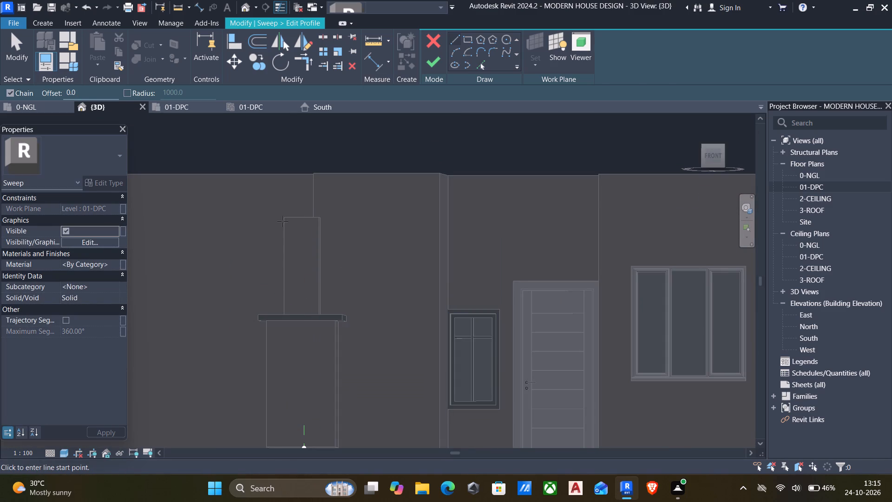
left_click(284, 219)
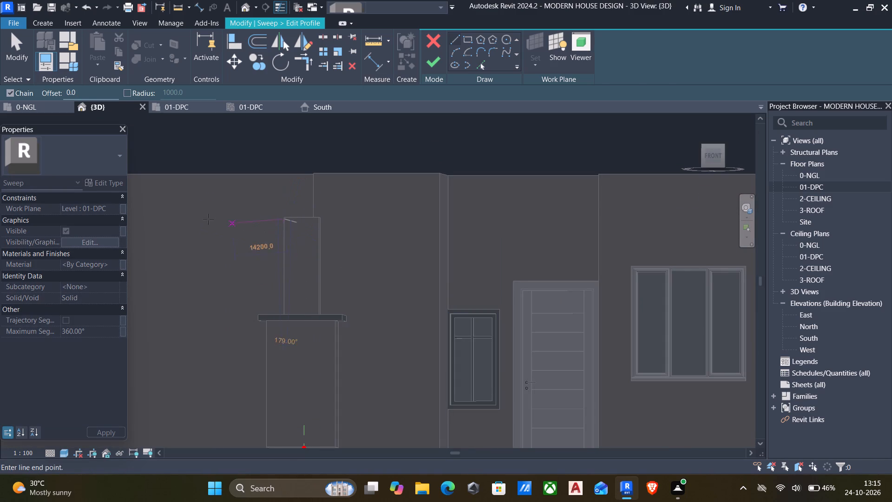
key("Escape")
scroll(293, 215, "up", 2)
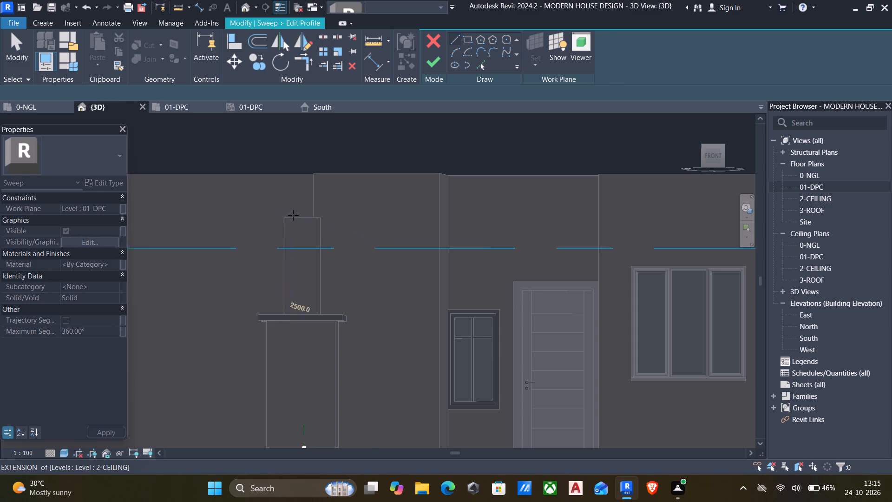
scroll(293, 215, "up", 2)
Cancel the profile sketch and the sweep, and discard the empty in-place casework model.
left_click(431, 32)
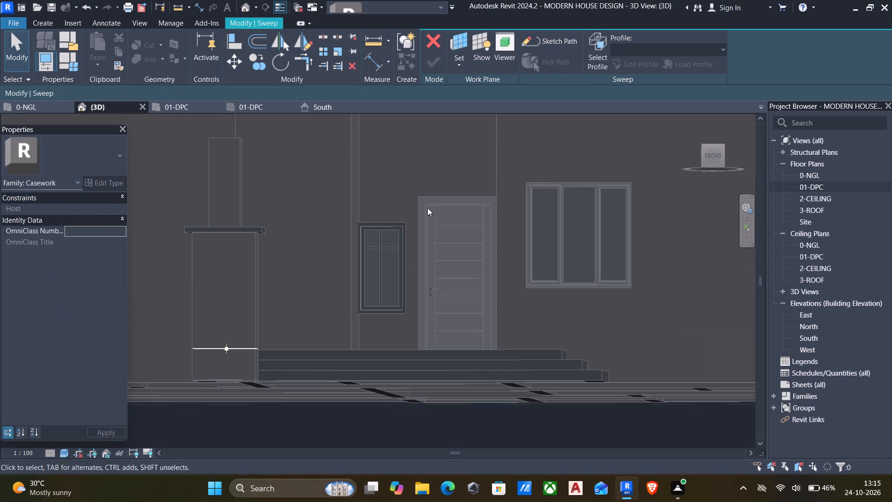
scroll(358, 225, "down", 4)
left_click(434, 39)
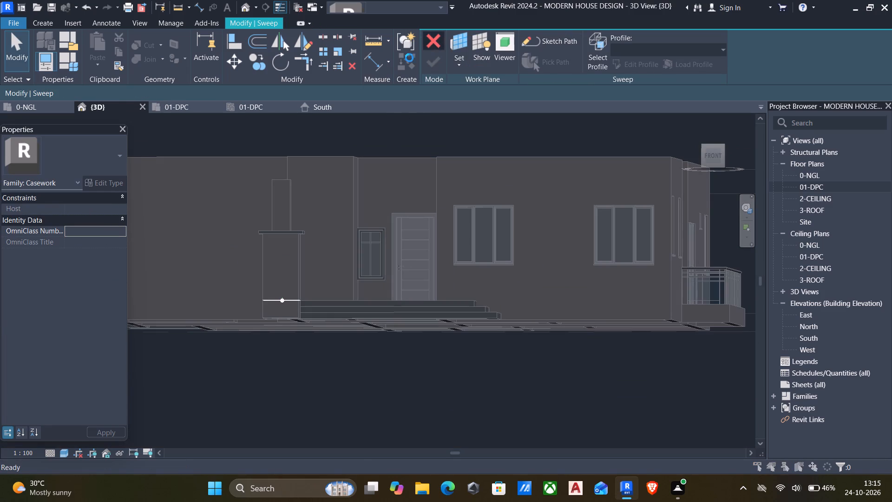
left_click(472, 254)
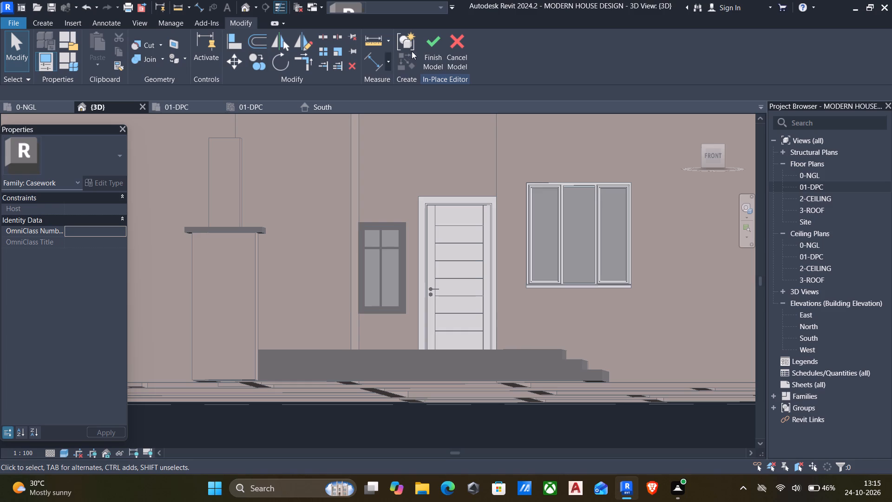
left_click(425, 45)
left_click(514, 244)
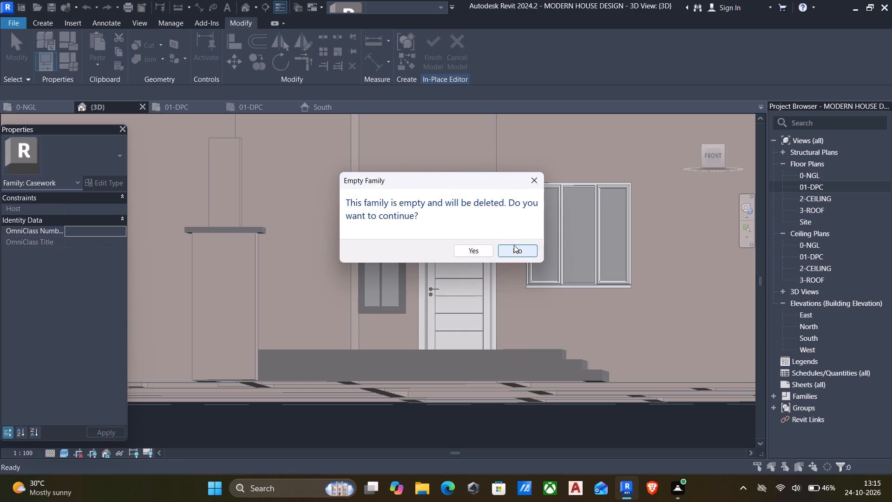
left_click(453, 49)
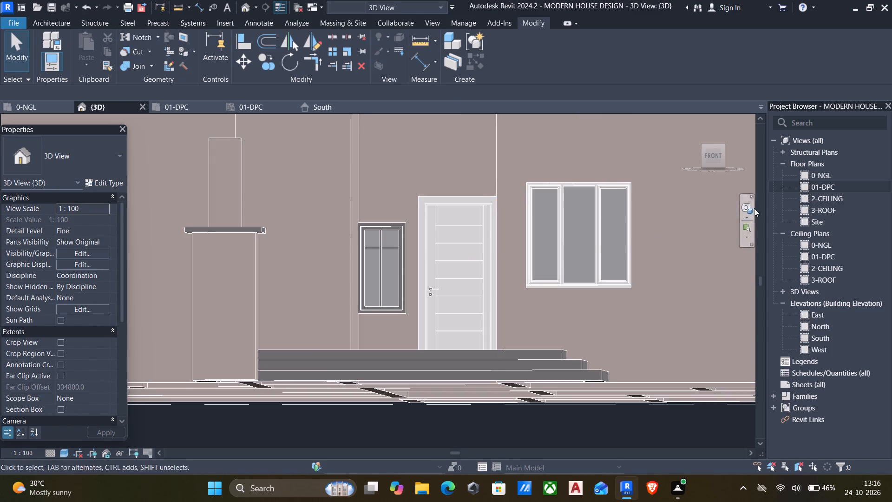
Start a new in-place model in the Casework category from the 01-DPC floor plan, keeping the default name.
double_click(806, 186)
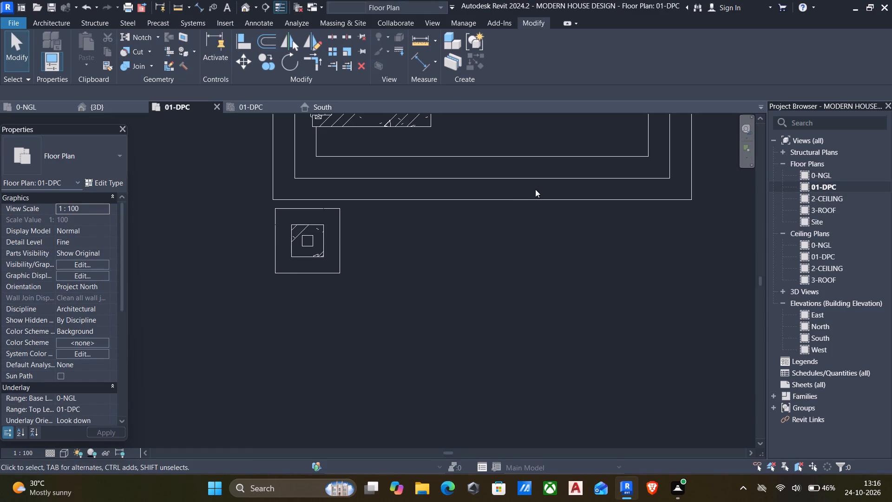
left_click(55, 19)
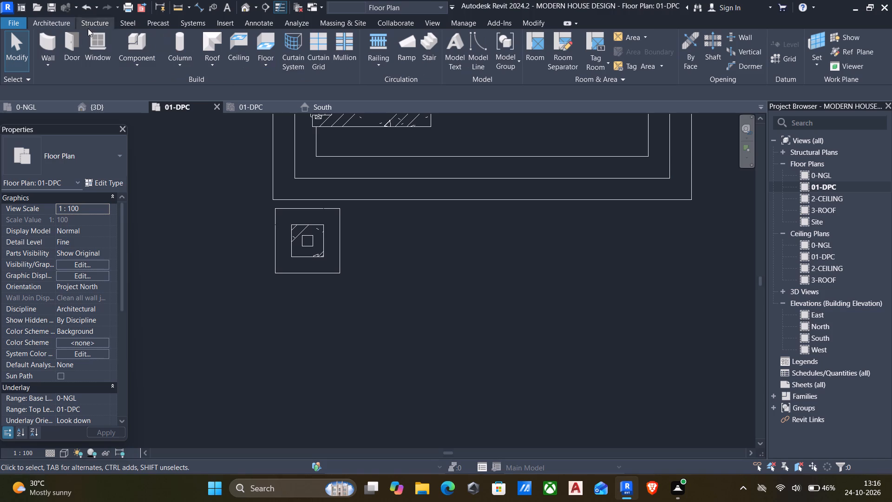
left_click(141, 69)
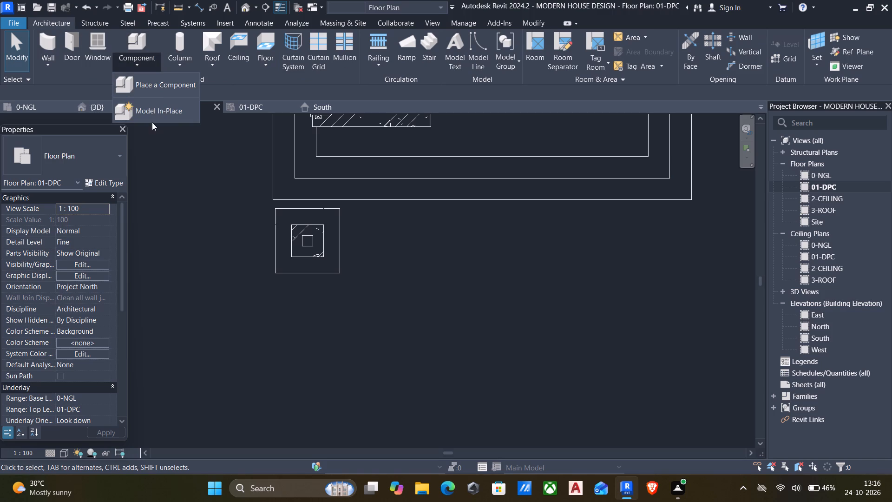
left_click(141, 112)
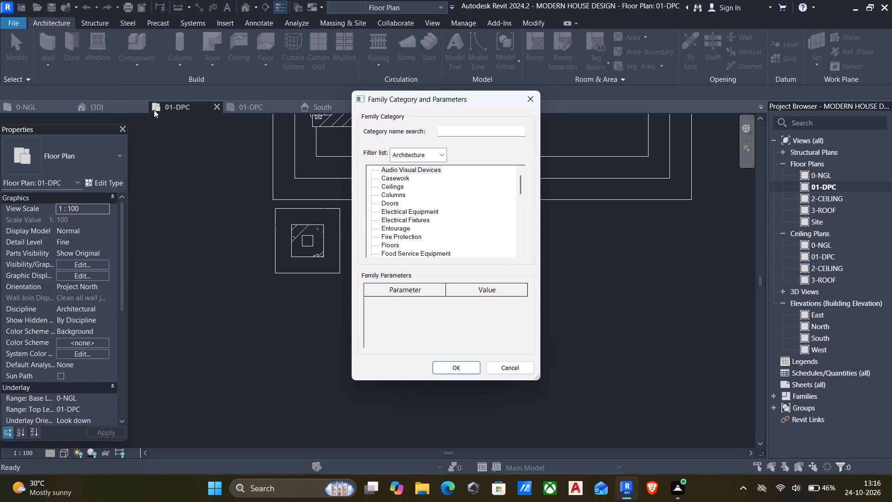
left_click(388, 181)
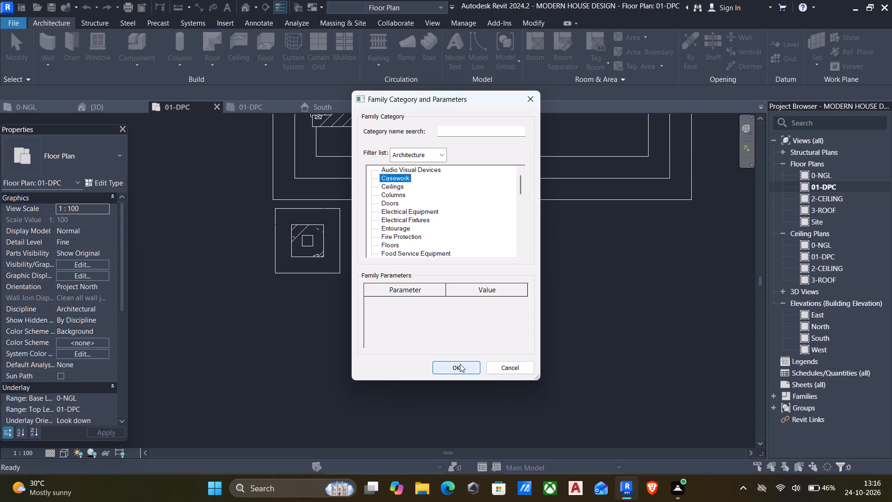
left_click(460, 364)
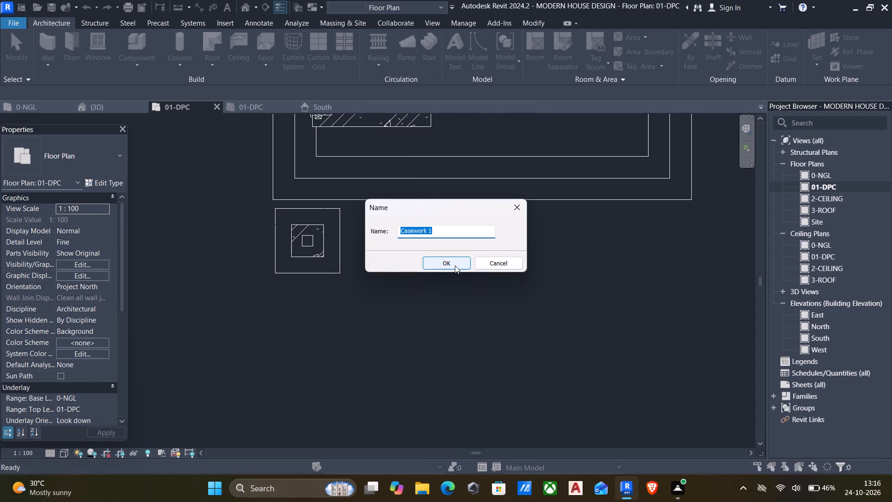
left_click(455, 265)
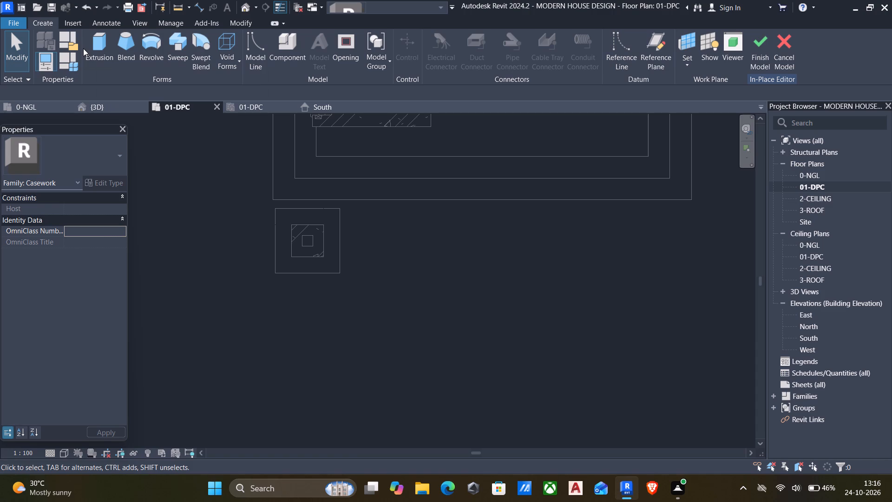
Start a sweep and sketch its closed path as a 900 mm square along the column base's outer edges, beginning with the west side.
left_click(178, 51)
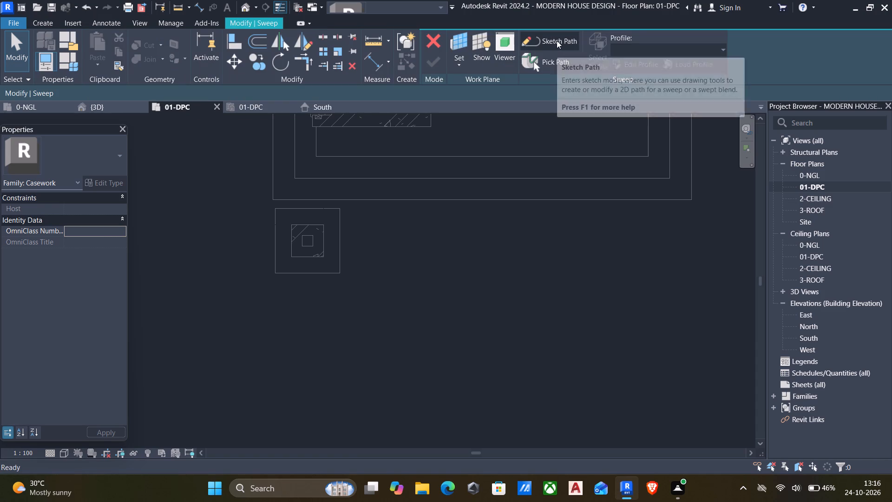
left_click(557, 40)
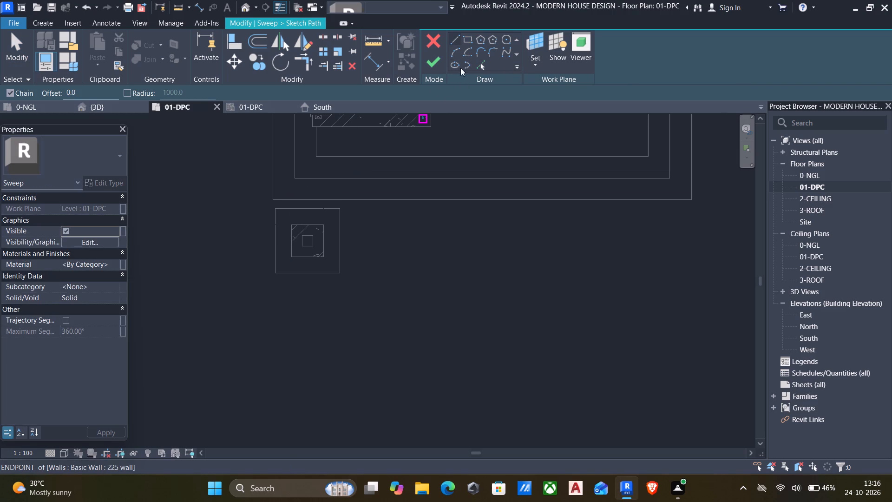
left_click(453, 40)
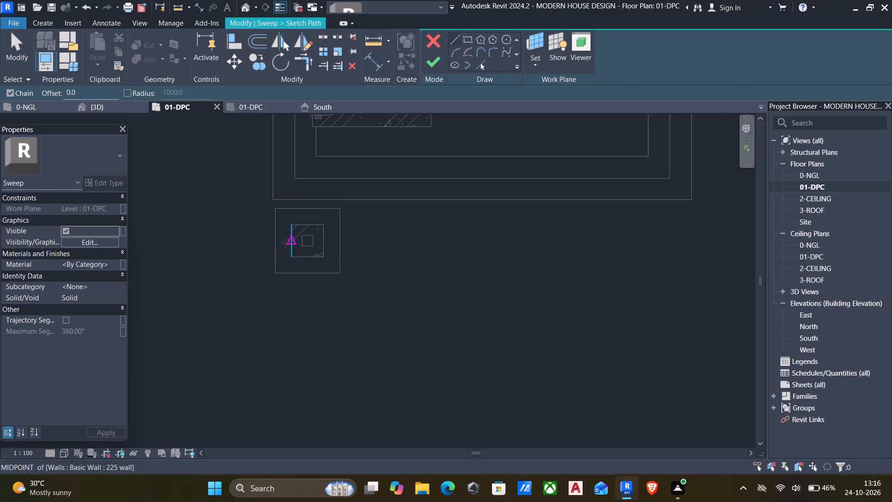
left_click(275, 211)
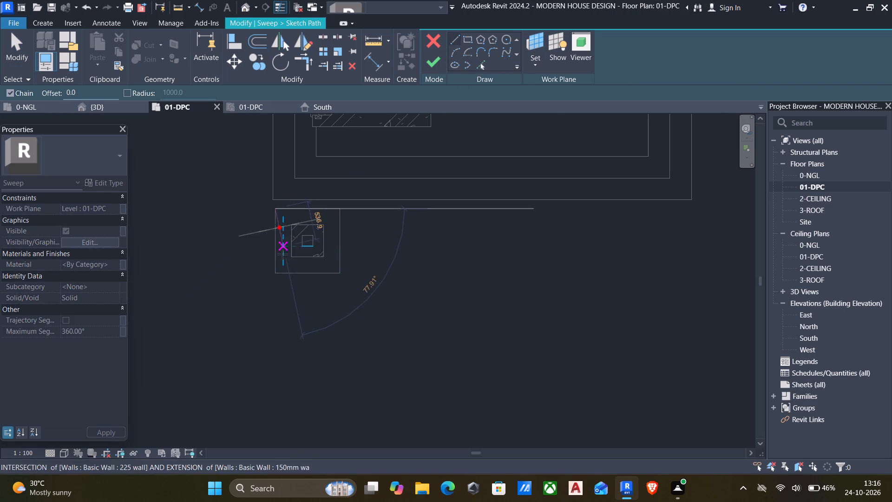
left_click(273, 272)
left_click(339, 275)
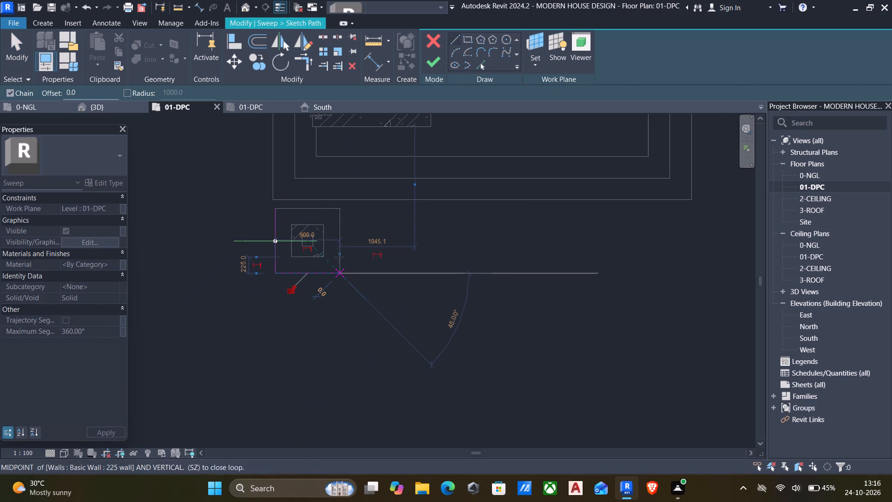
left_click(341, 210)
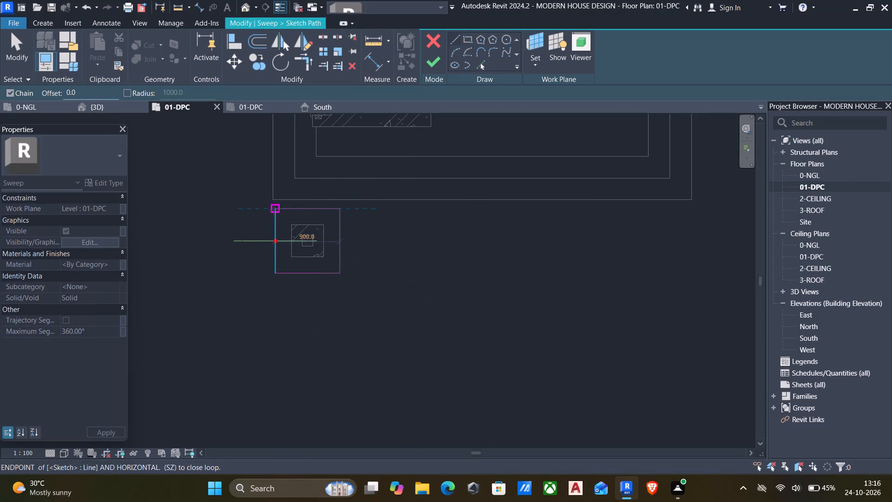
left_click(274, 211)
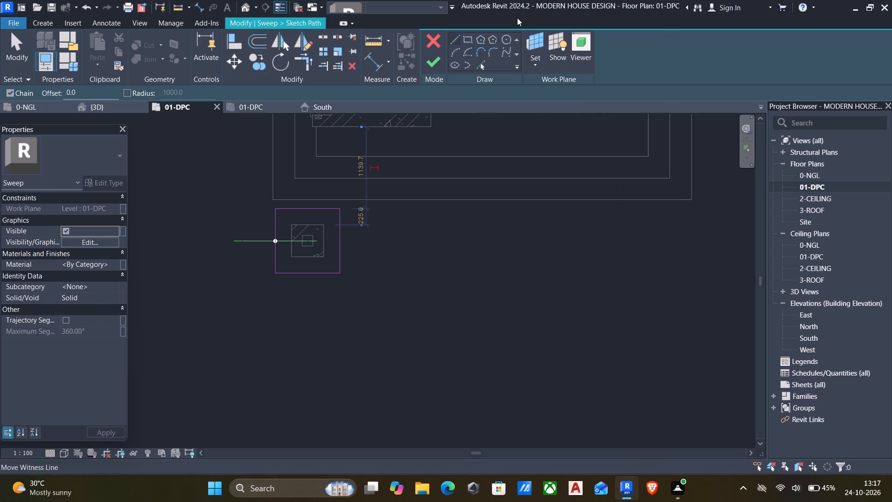
left_click(437, 60)
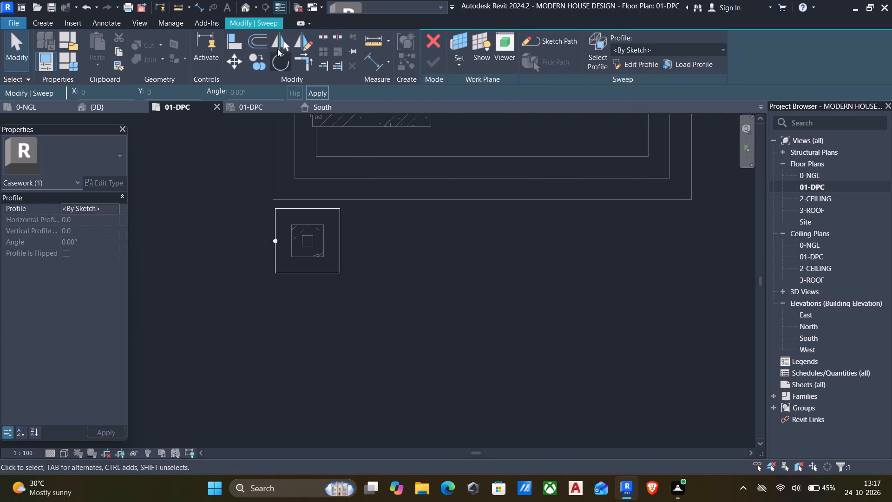
Open the new sweep's by-sketch profile for editing in the 3D view.
middle_click_drag(448, 271, 428, 271)
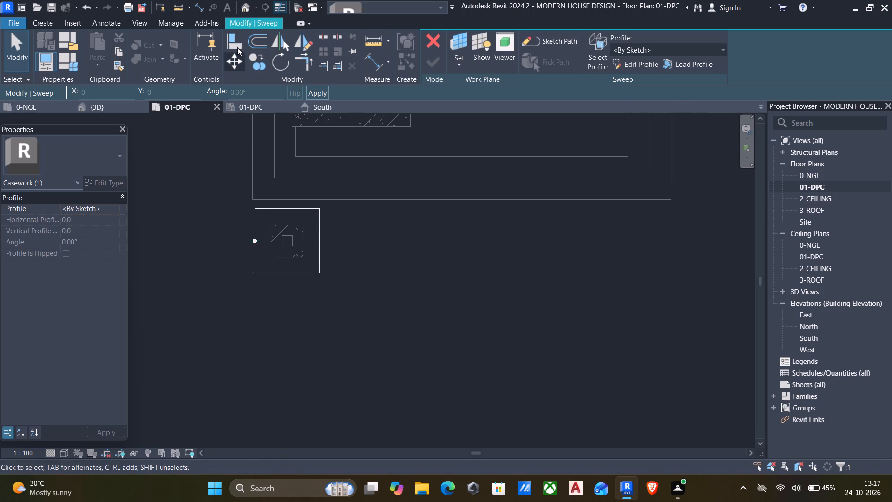
left_click(247, 5)
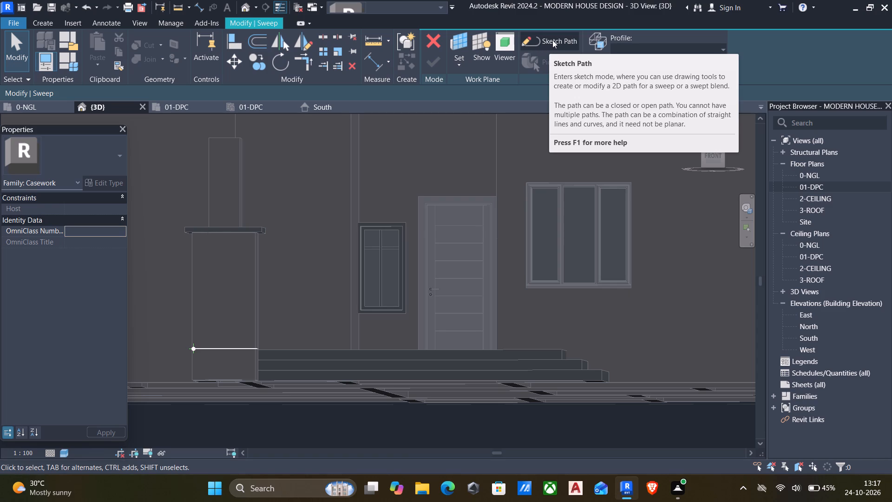
left_click(593, 46)
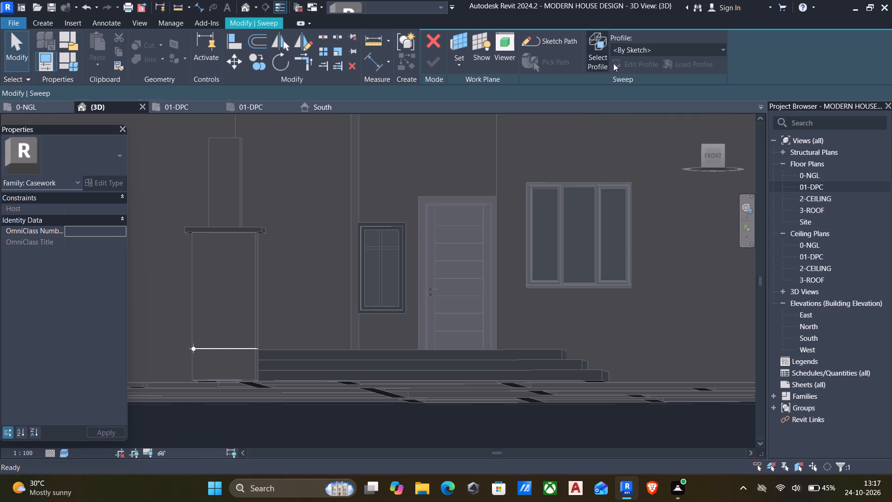
left_click(641, 63)
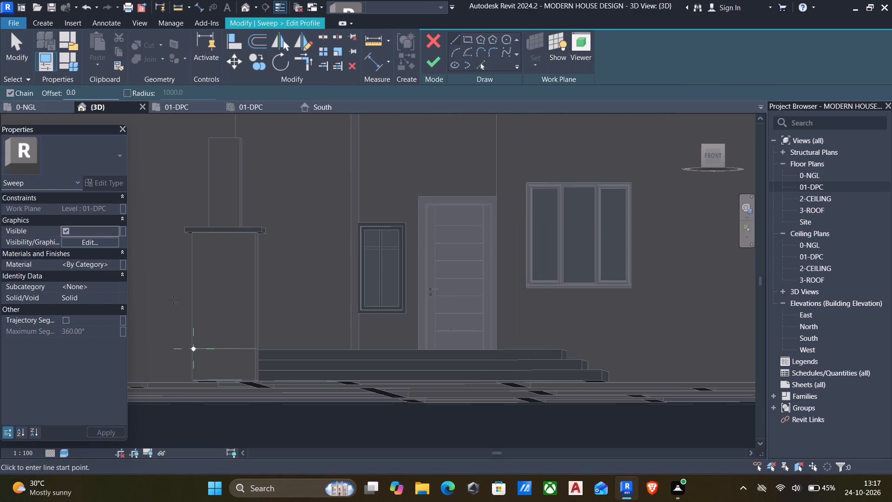
Draw the first profile line 30 mm horizontally outward from the path's profile-plane point on the column base's side.
middle_click_drag(171, 346, 216, 331)
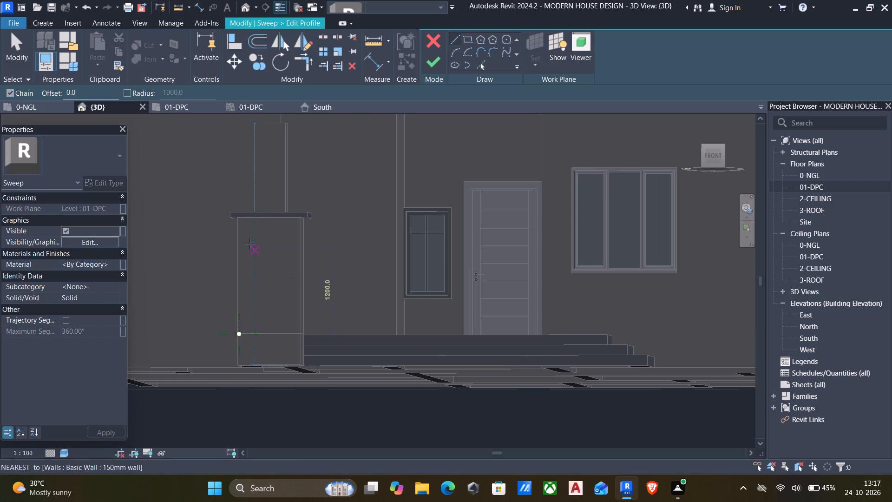
middle_click_drag(238, 237, 218, 330)
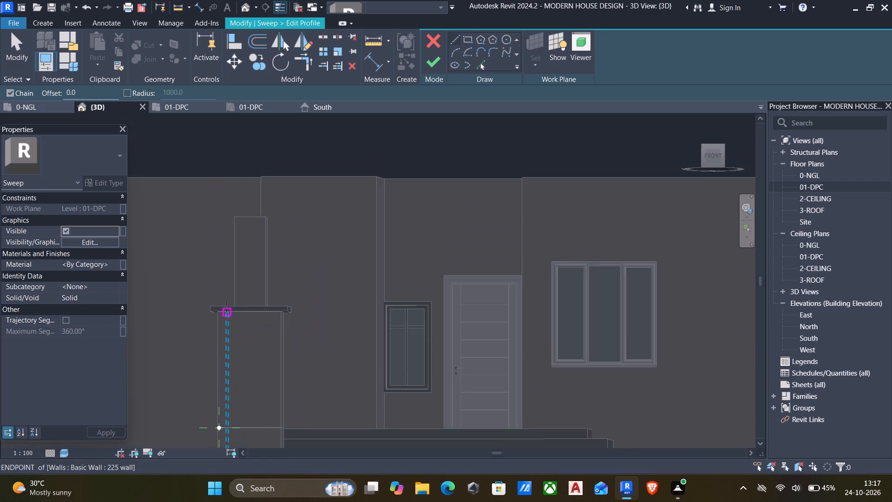
middle_click_drag(220, 352, 249, 261)
middle_click_drag(240, 344, 235, 357, "shift")
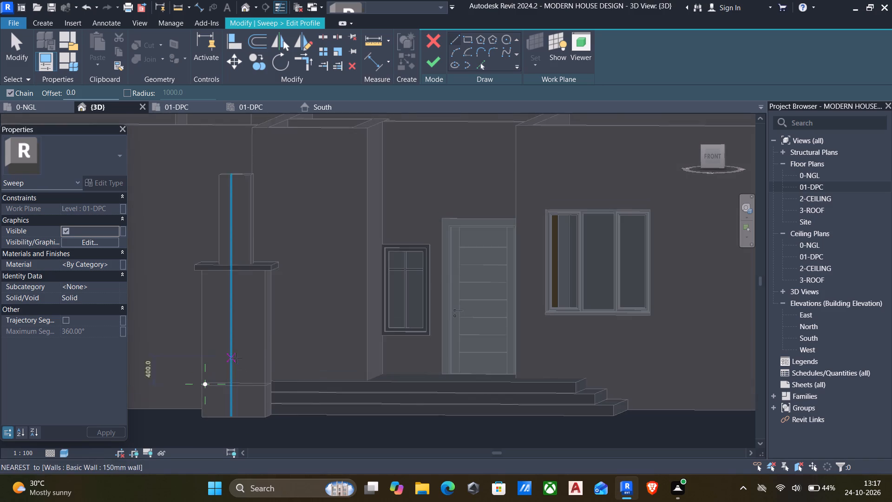
middle_click_drag(237, 358, 287, 311)
scroll(233, 351, "up", 4)
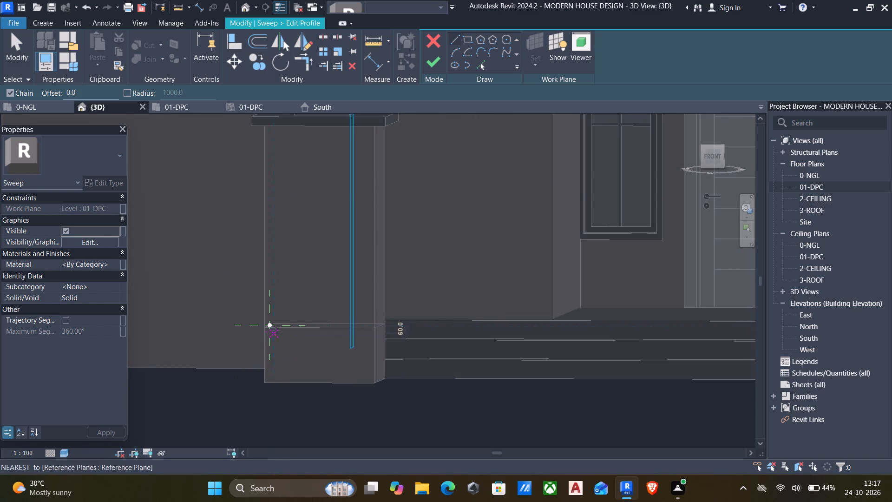
scroll(279, 329, "up", 1)
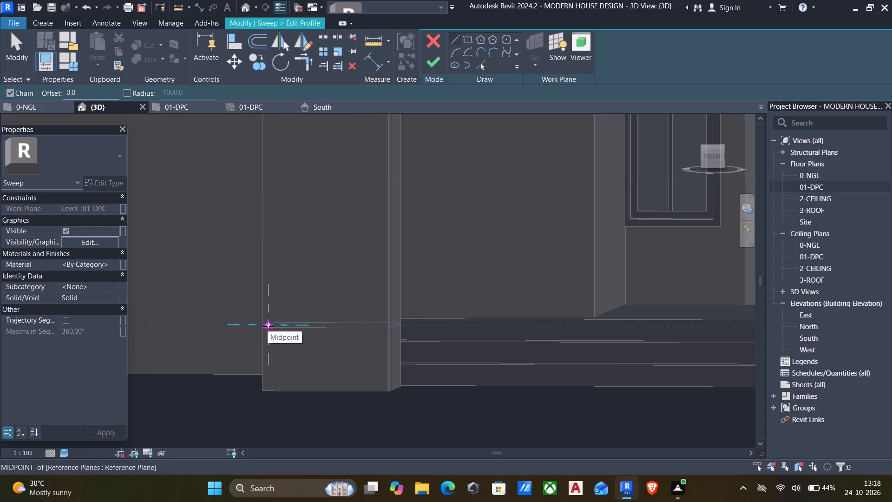
scroll(268, 326, "up", 4)
left_click(268, 326)
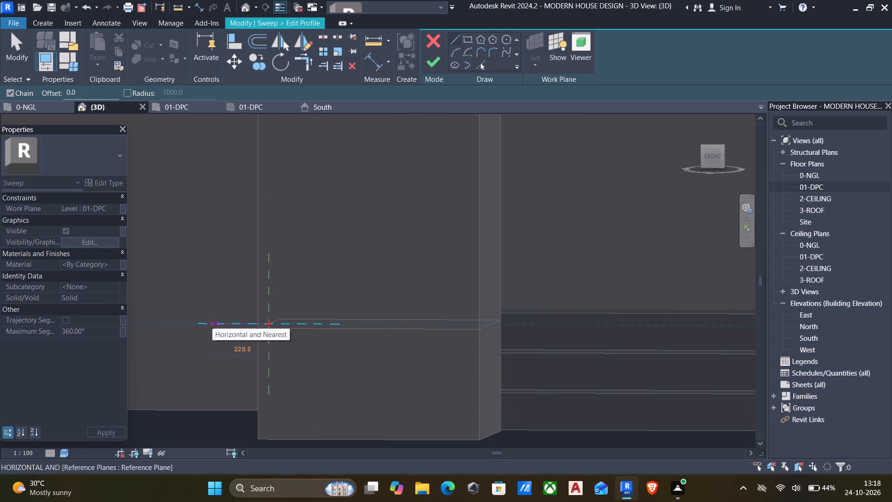
type("30")
key("Return")
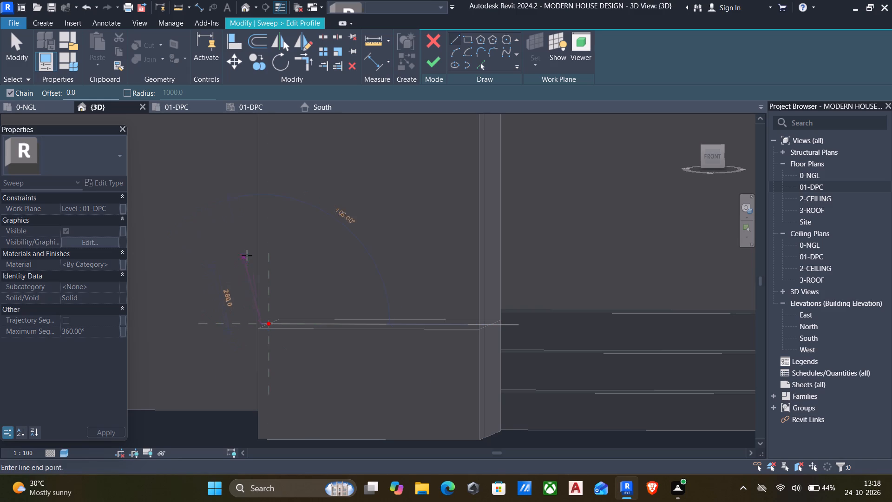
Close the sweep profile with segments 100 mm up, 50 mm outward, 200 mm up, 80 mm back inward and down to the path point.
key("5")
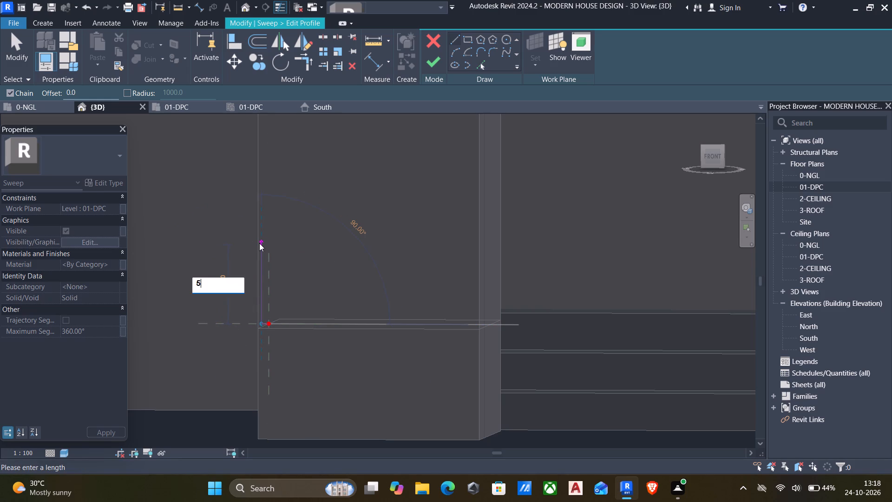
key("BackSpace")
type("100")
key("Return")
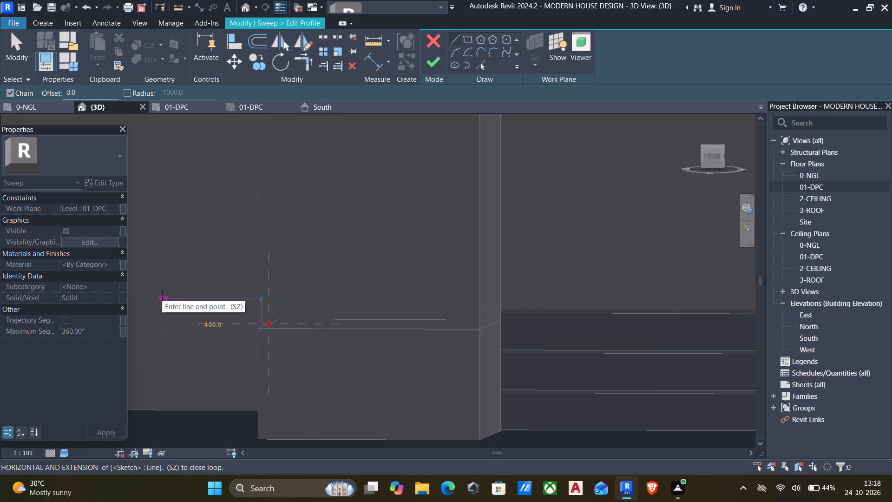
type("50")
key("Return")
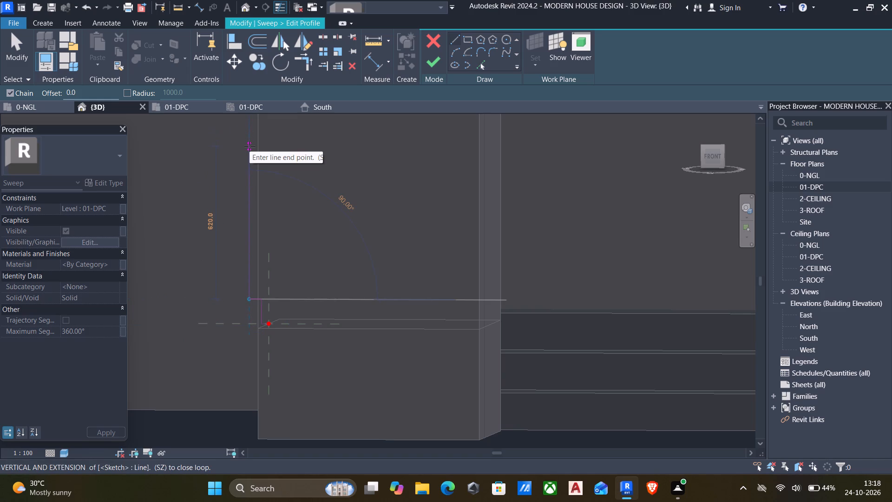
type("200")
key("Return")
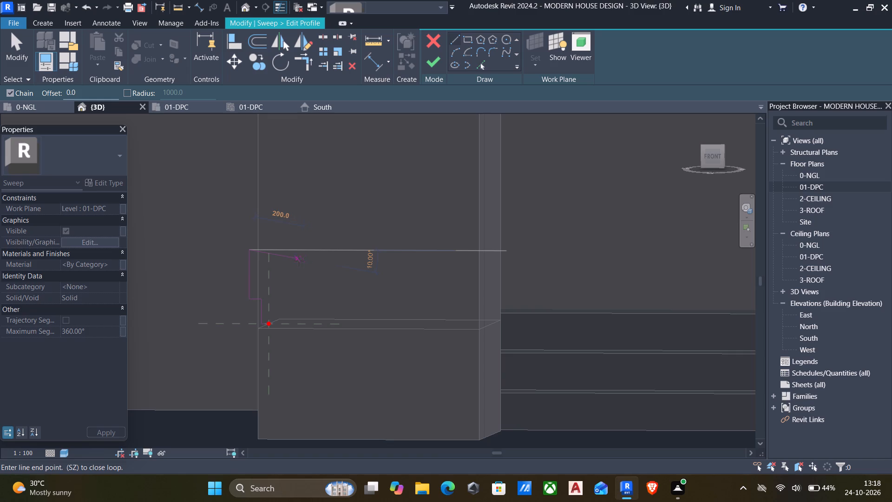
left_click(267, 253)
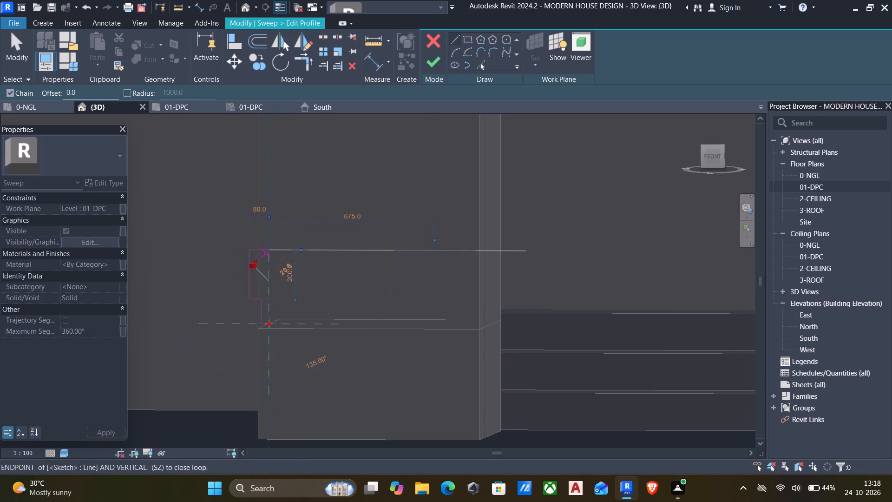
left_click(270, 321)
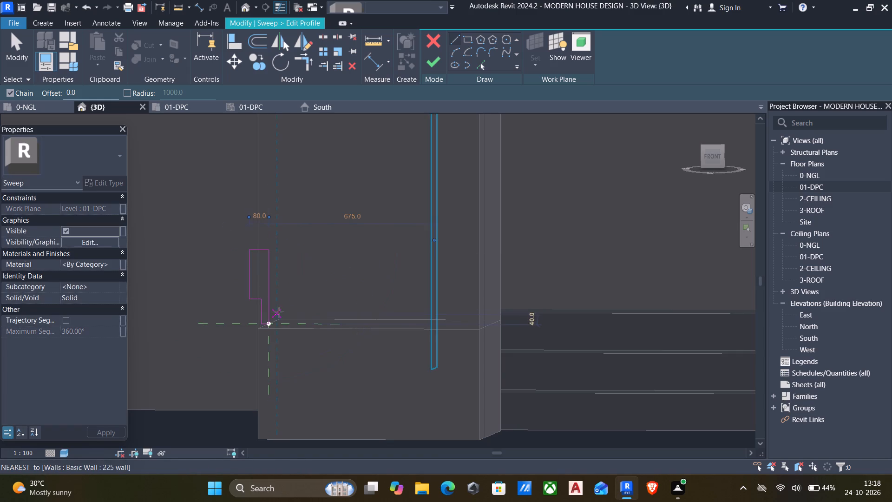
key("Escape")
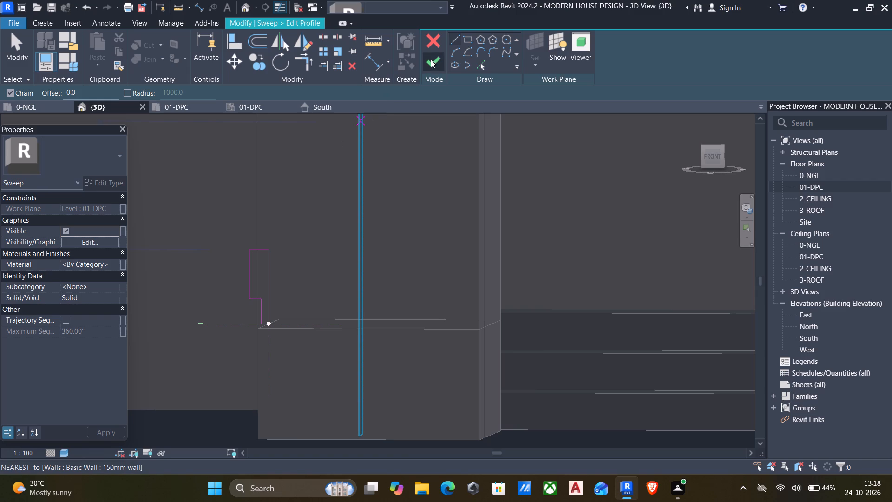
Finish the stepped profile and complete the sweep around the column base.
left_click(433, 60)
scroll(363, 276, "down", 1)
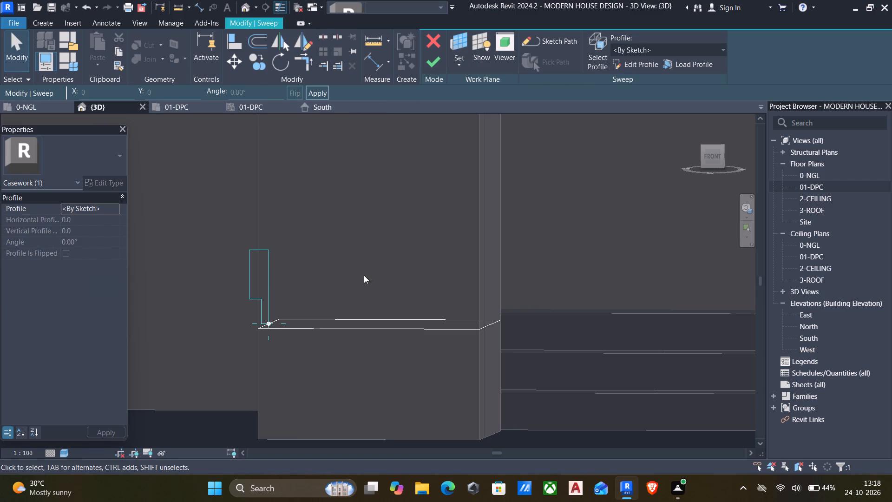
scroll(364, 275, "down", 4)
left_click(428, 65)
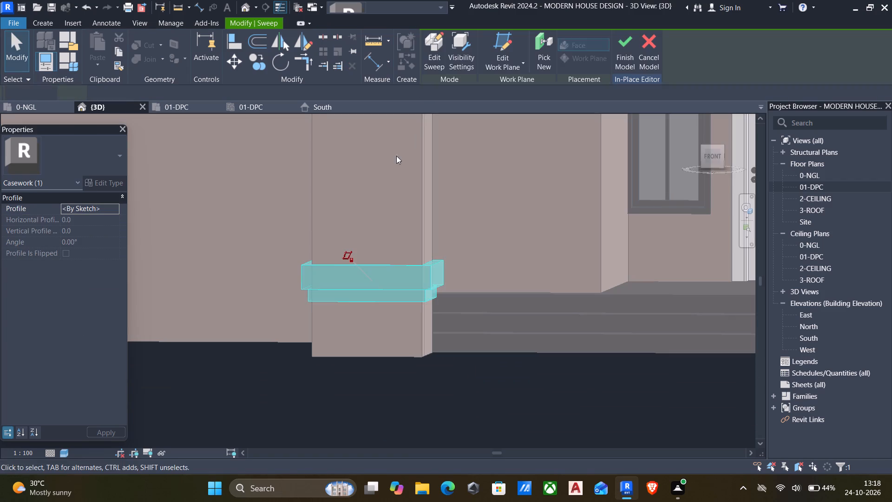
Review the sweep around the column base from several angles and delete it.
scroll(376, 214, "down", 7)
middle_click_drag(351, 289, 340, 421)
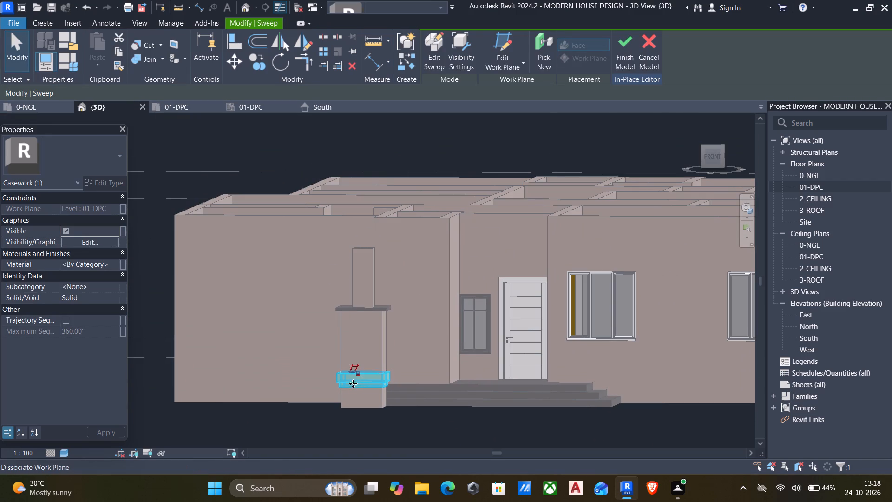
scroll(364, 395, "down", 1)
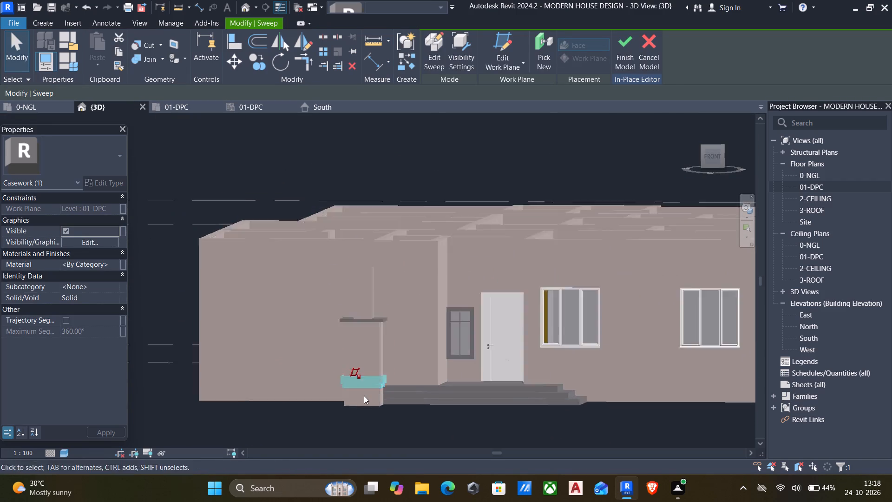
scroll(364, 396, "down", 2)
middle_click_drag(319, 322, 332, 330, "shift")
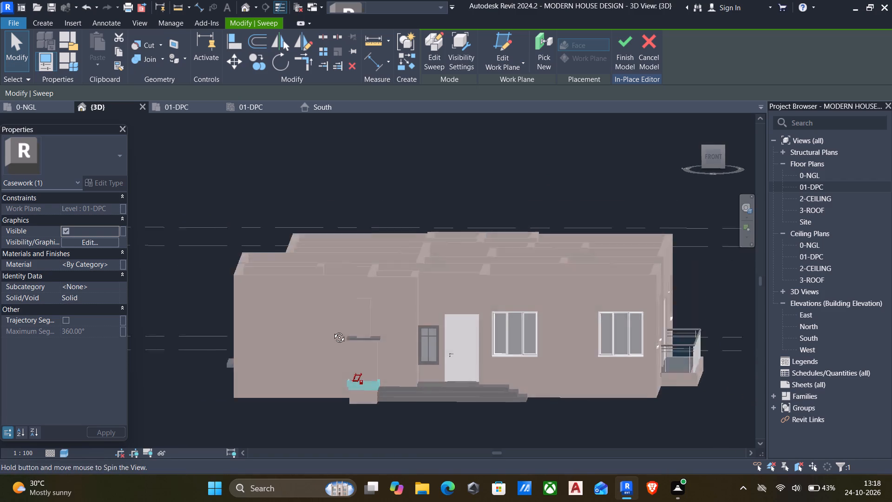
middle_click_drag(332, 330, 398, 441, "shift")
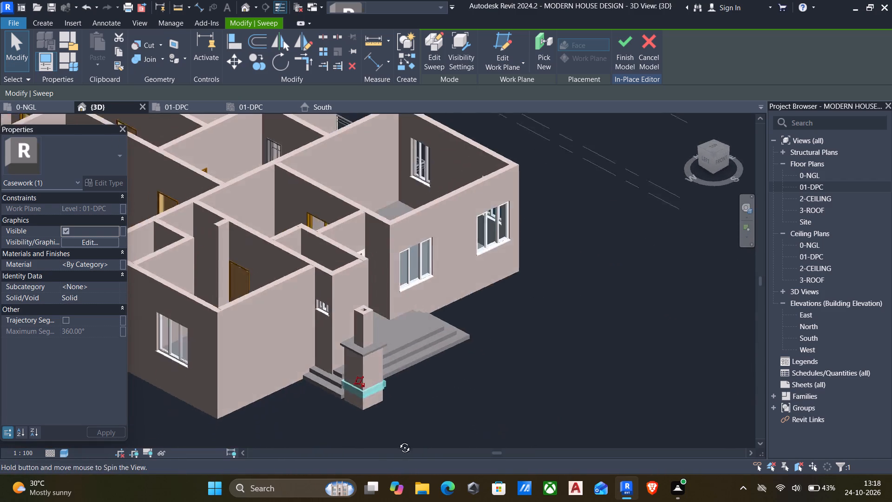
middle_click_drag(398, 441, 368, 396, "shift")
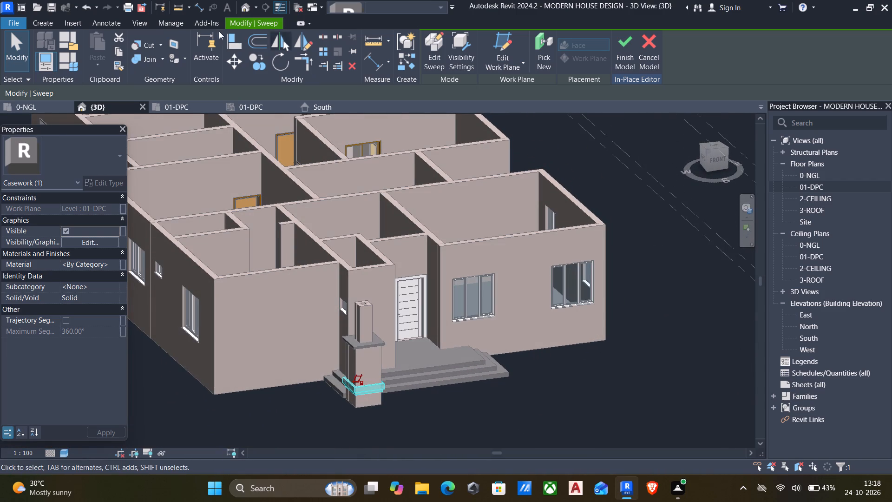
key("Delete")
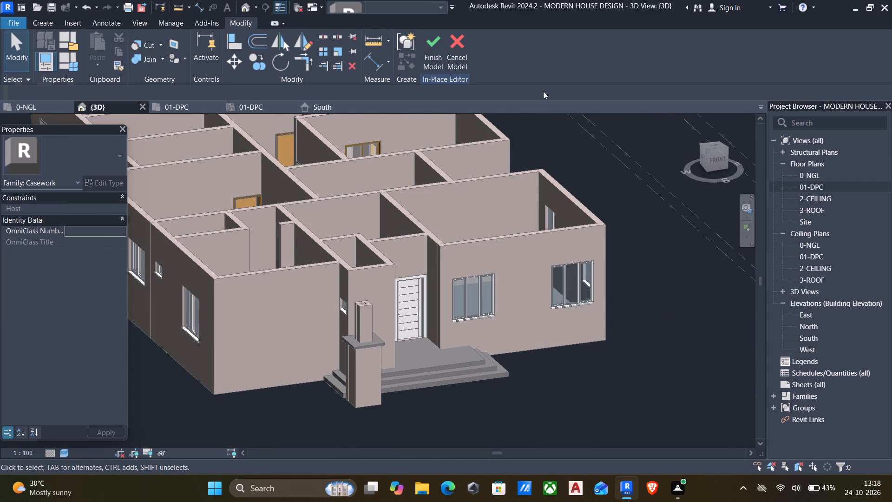
Start a new sweep and sketch its path in the 01-DPC floor plan as a 450 mm square along the inner shaft's outer edges.
left_click(41, 22)
left_click(177, 40)
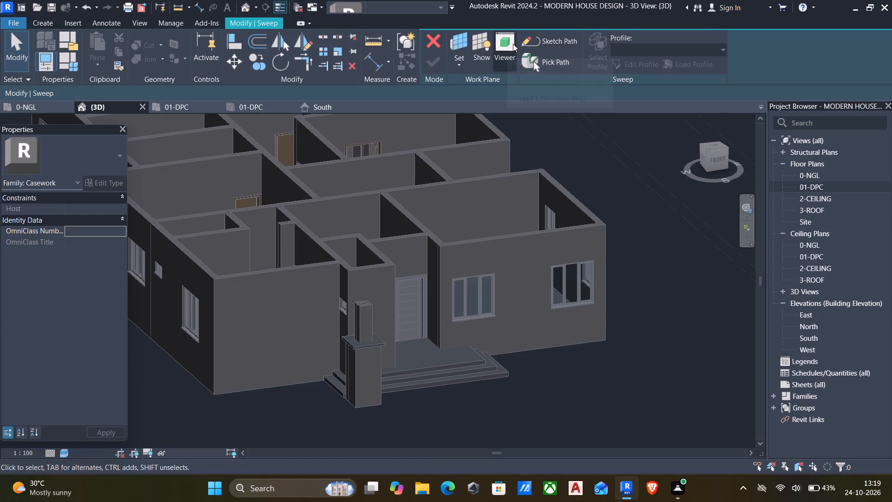
left_click(547, 40)
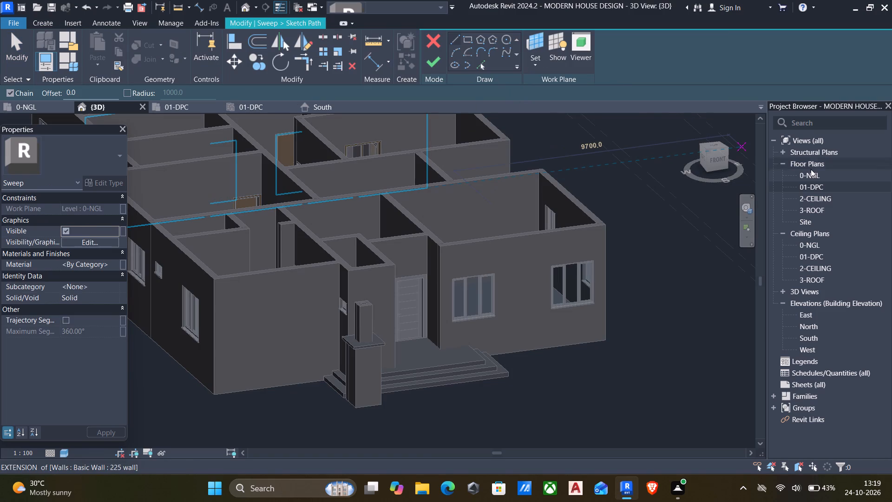
double_click(808, 188)
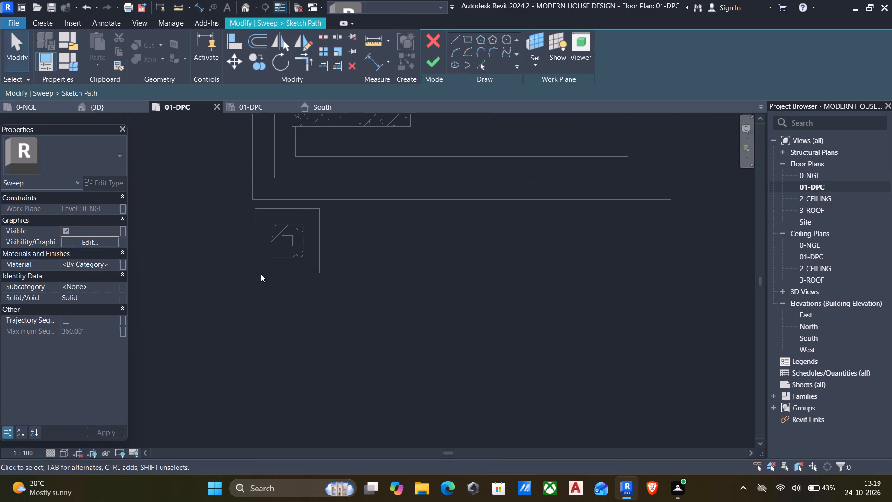
scroll(269, 233, "up", 2)
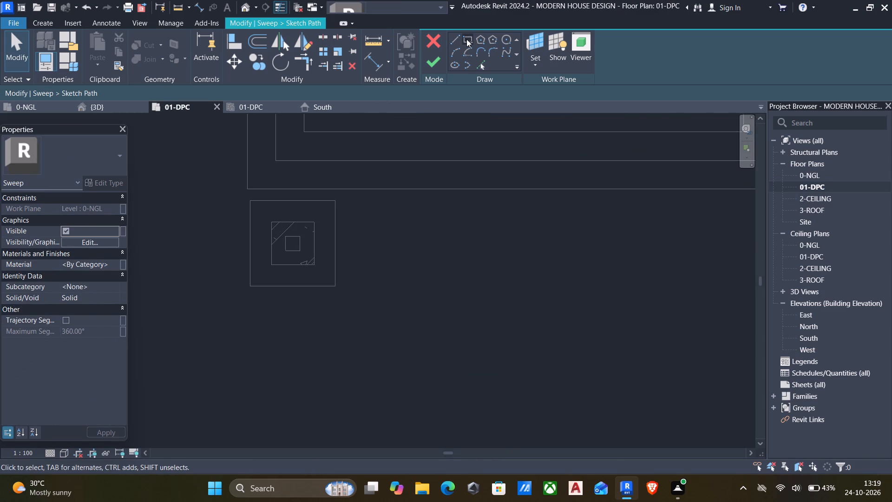
left_click(466, 39)
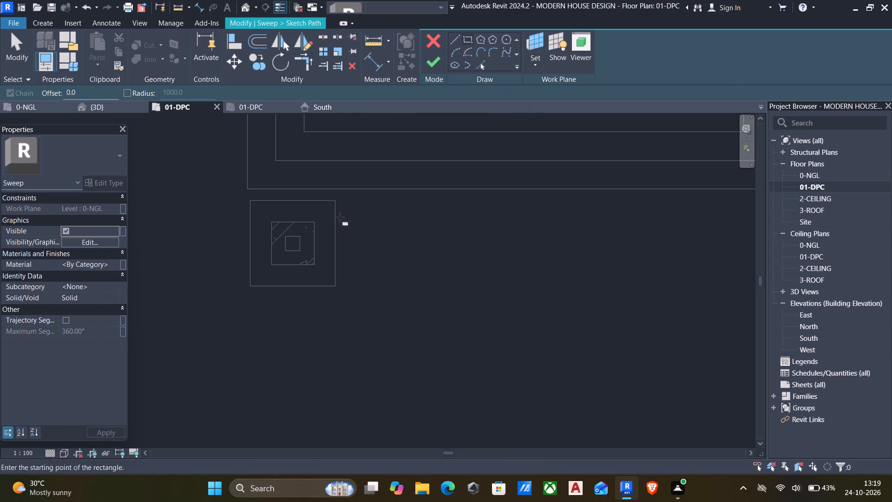
left_click(269, 225)
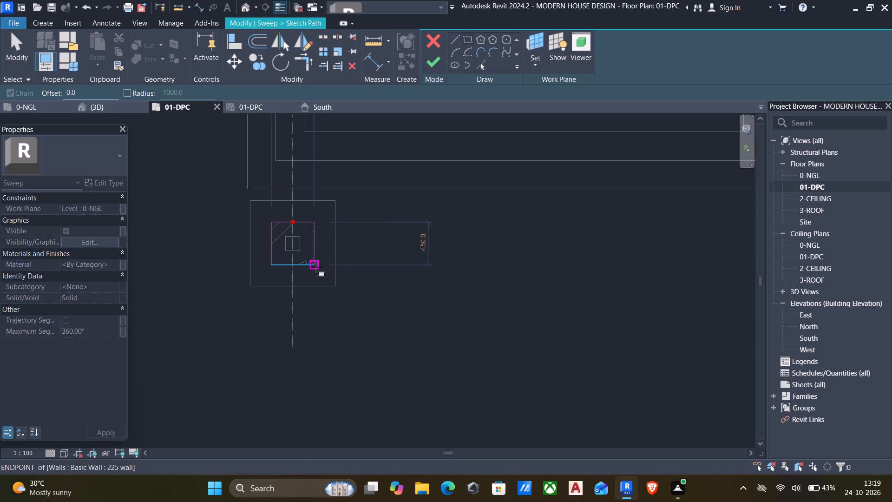
left_click(315, 265)
left_click(432, 66)
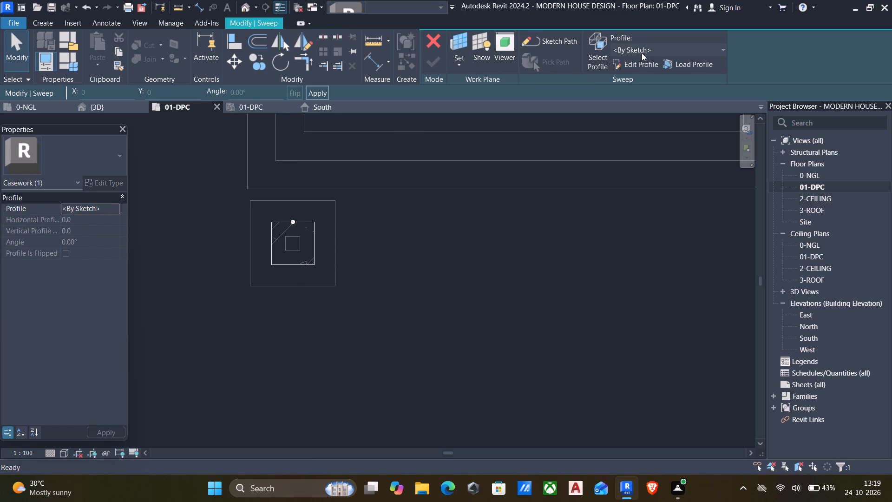
Open the new sweep's by-sketch profile for editing in the East elevation.
left_click(650, 56)
left_click(637, 52)
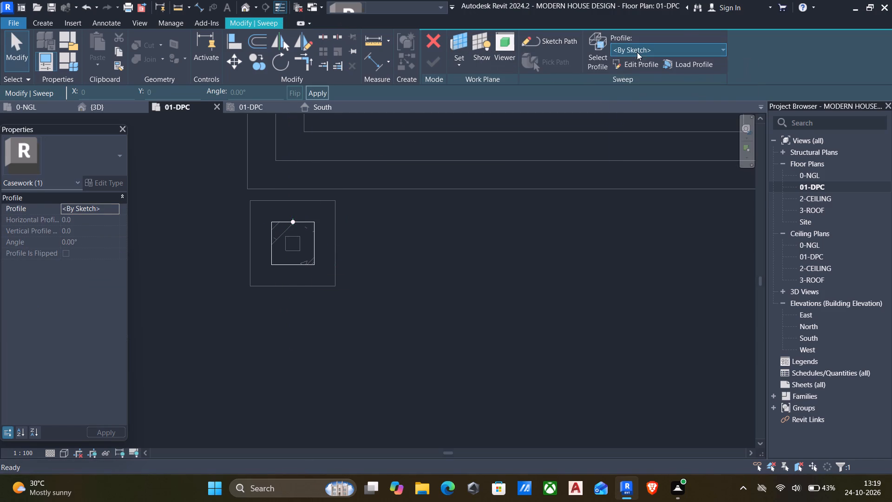
left_click(638, 65)
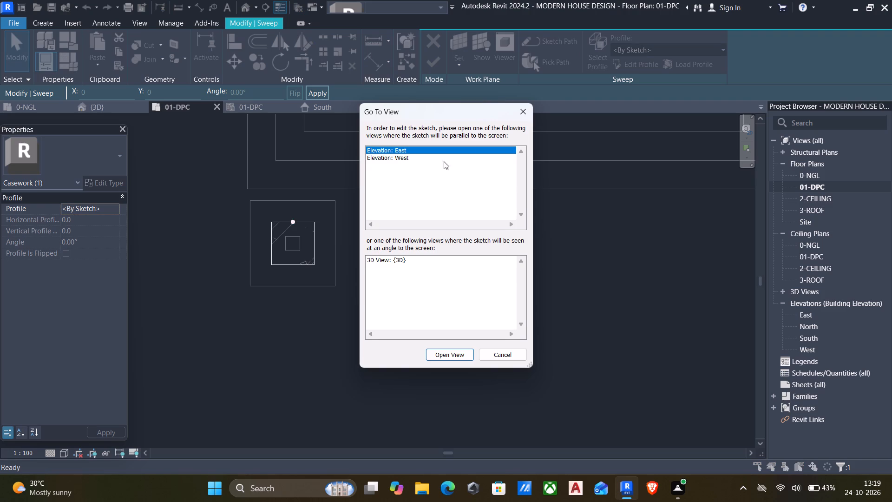
left_click(407, 149)
left_click(456, 351)
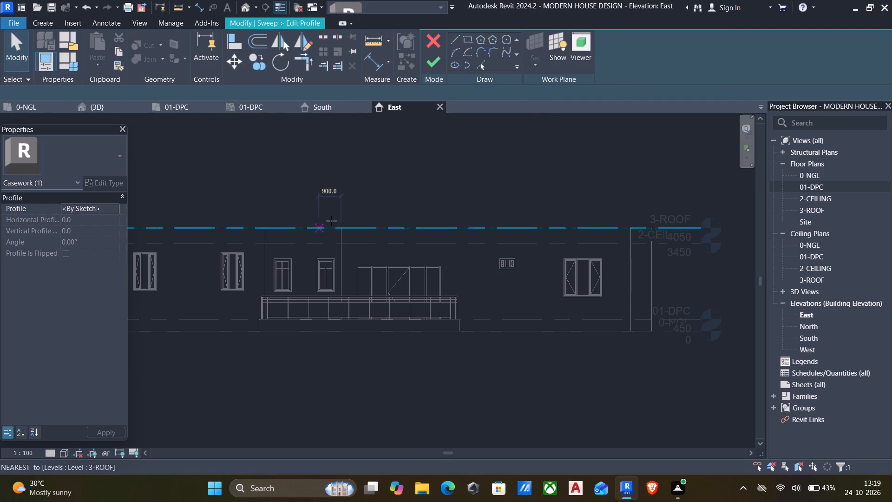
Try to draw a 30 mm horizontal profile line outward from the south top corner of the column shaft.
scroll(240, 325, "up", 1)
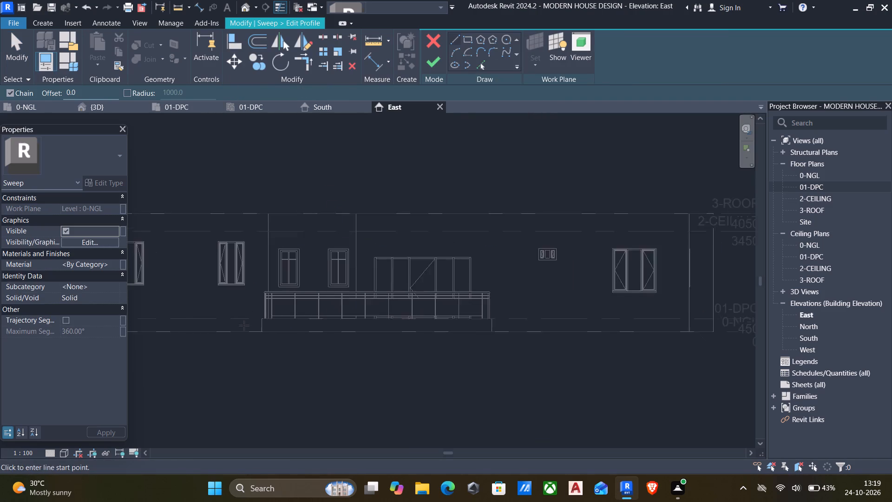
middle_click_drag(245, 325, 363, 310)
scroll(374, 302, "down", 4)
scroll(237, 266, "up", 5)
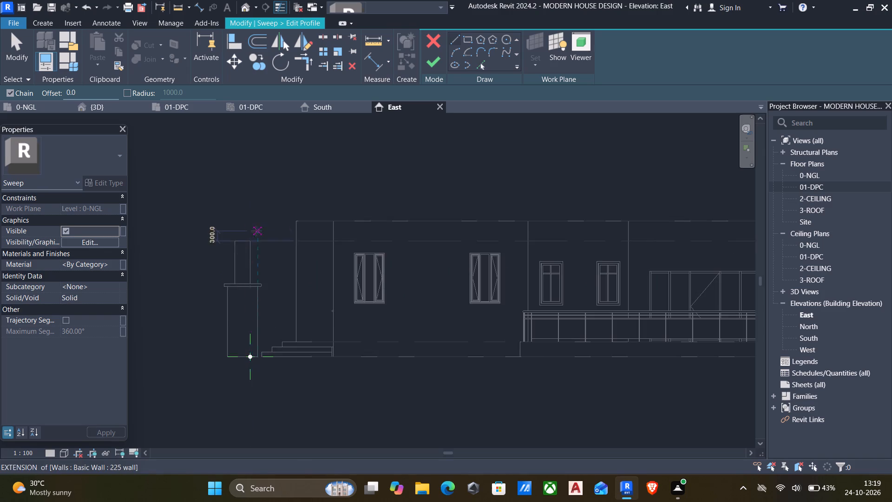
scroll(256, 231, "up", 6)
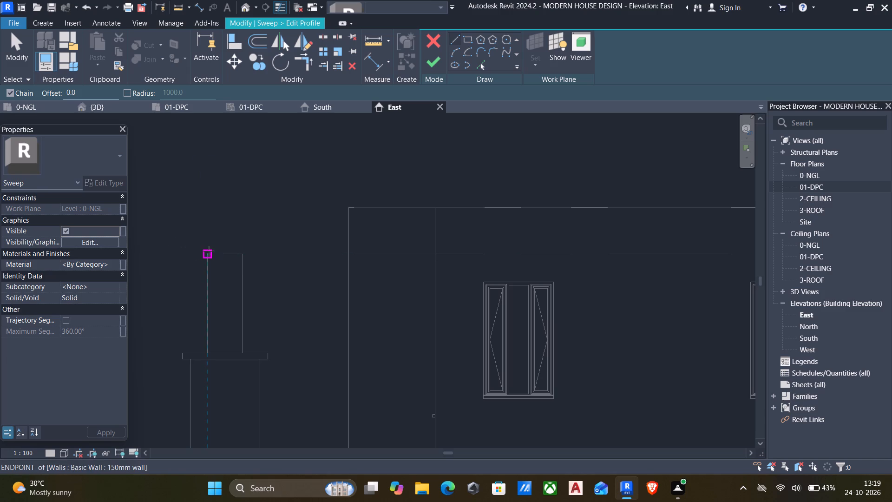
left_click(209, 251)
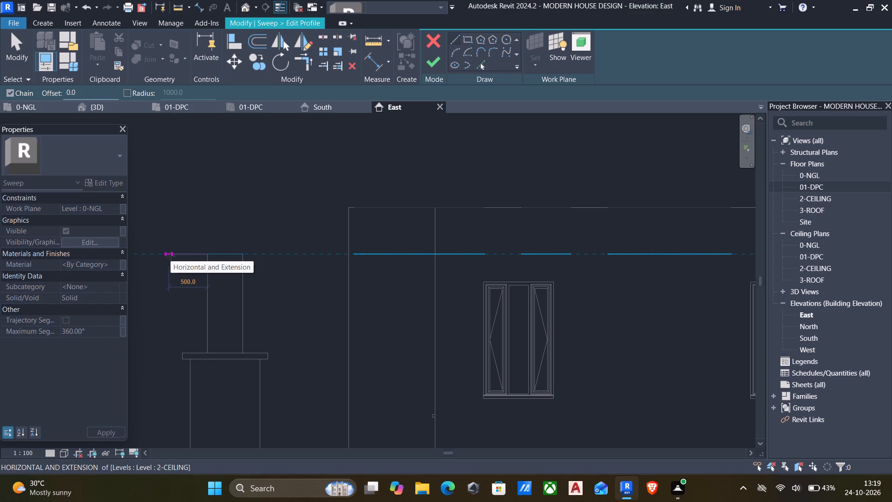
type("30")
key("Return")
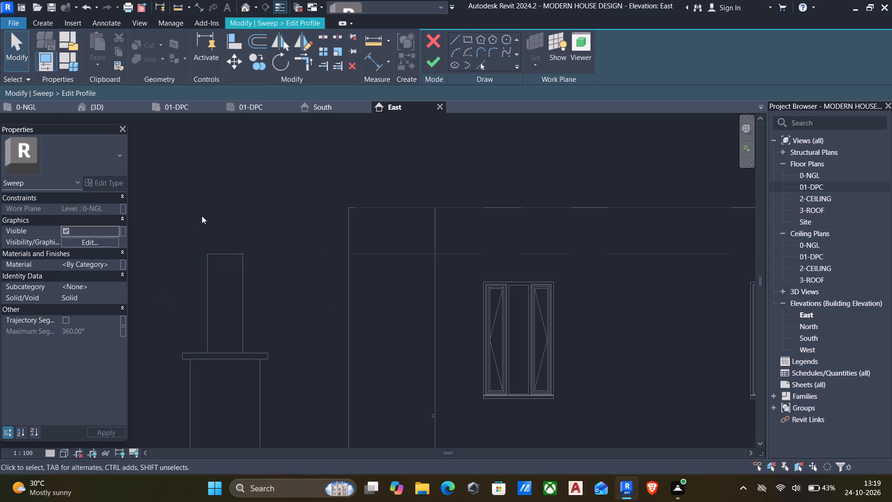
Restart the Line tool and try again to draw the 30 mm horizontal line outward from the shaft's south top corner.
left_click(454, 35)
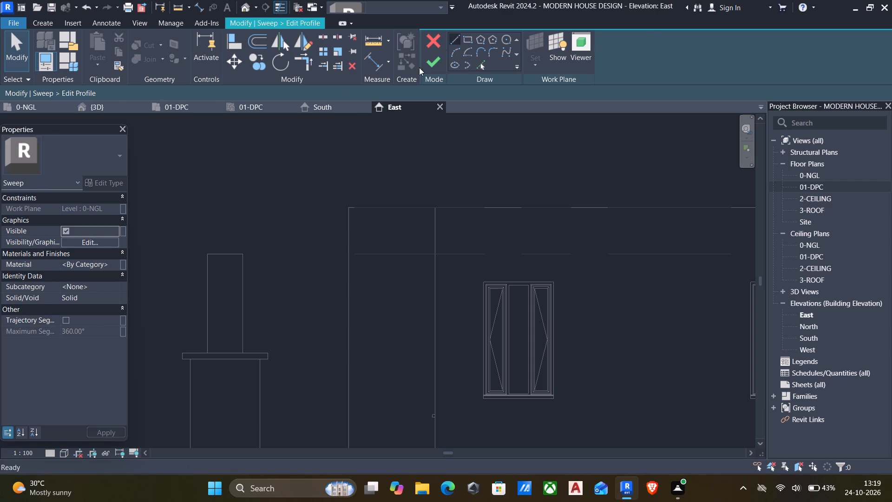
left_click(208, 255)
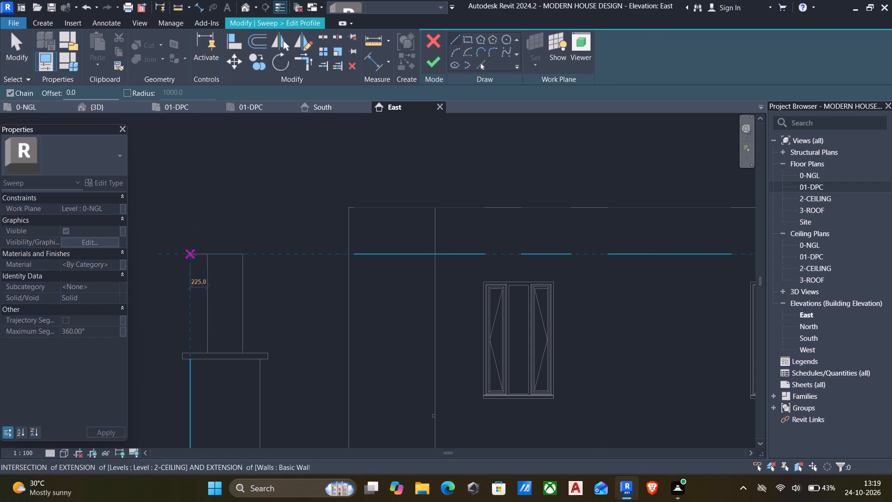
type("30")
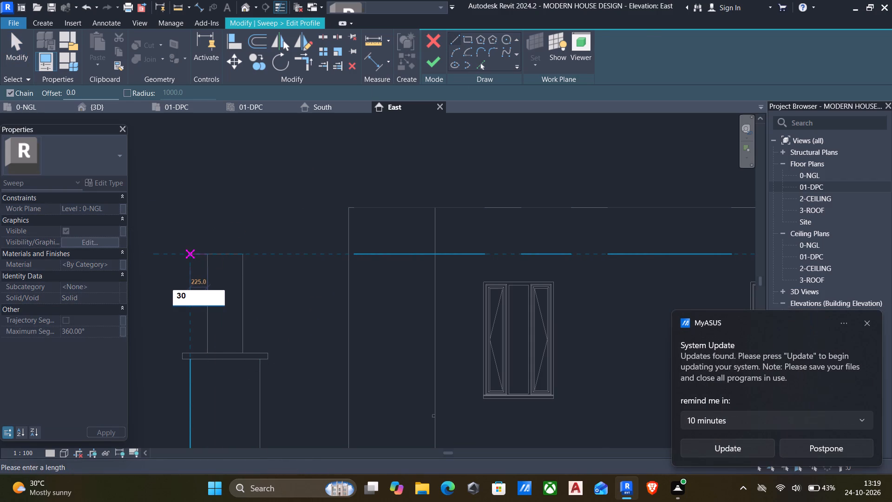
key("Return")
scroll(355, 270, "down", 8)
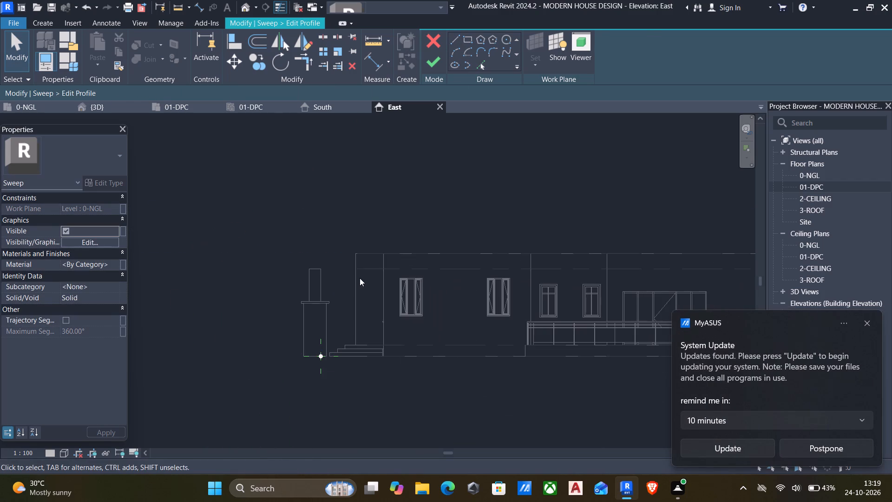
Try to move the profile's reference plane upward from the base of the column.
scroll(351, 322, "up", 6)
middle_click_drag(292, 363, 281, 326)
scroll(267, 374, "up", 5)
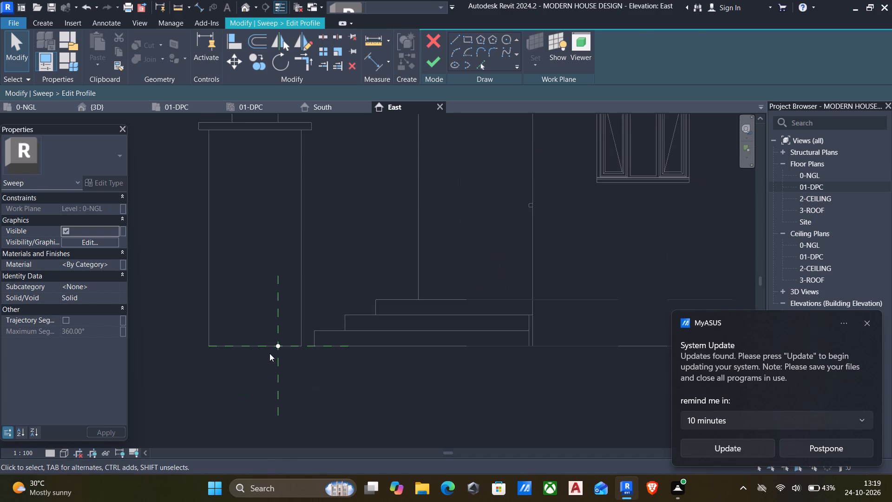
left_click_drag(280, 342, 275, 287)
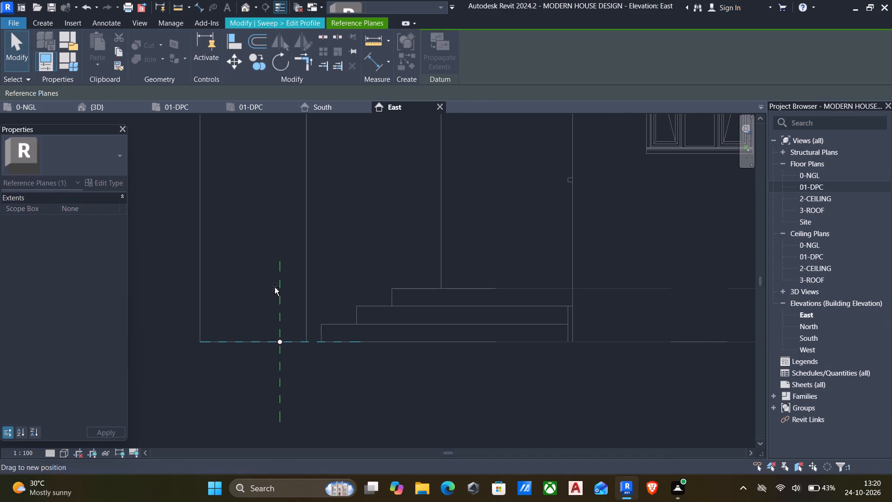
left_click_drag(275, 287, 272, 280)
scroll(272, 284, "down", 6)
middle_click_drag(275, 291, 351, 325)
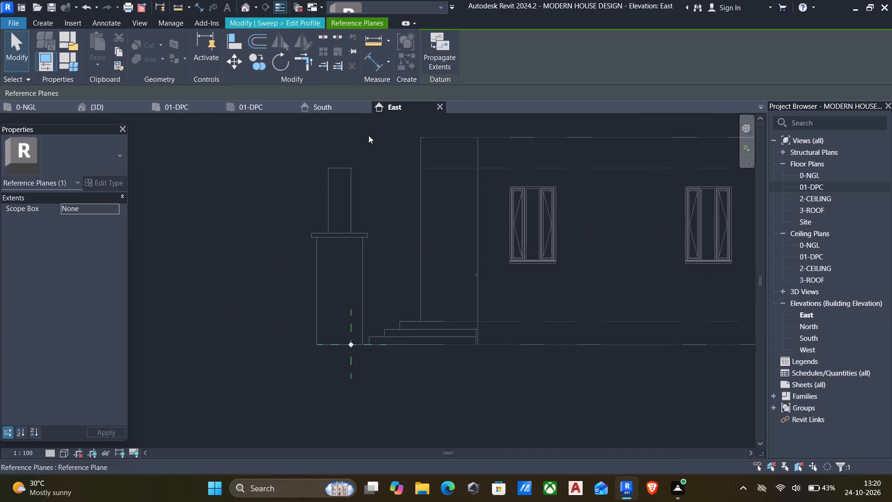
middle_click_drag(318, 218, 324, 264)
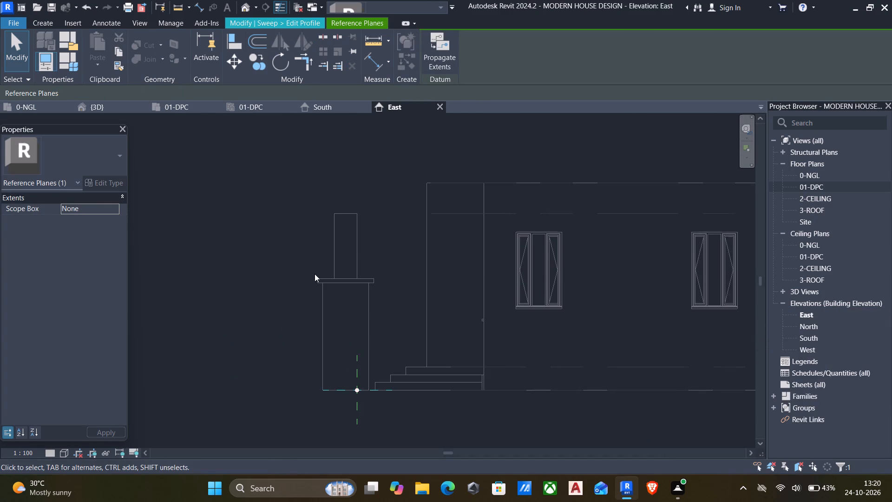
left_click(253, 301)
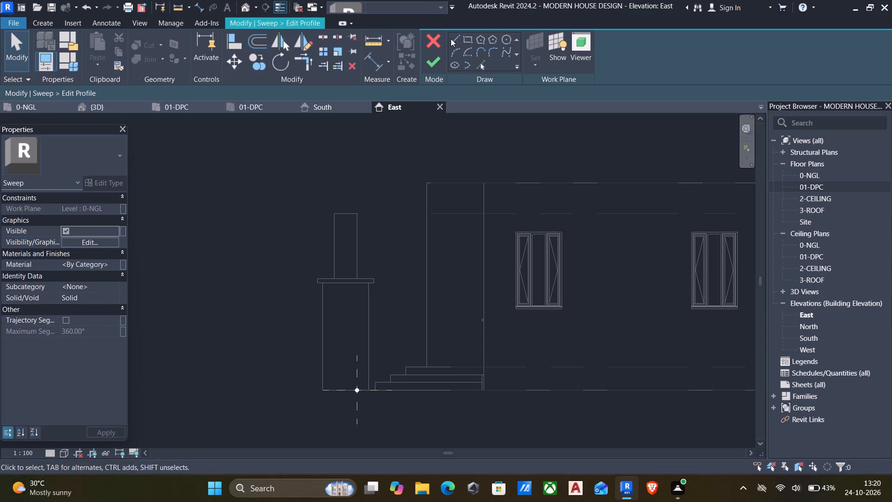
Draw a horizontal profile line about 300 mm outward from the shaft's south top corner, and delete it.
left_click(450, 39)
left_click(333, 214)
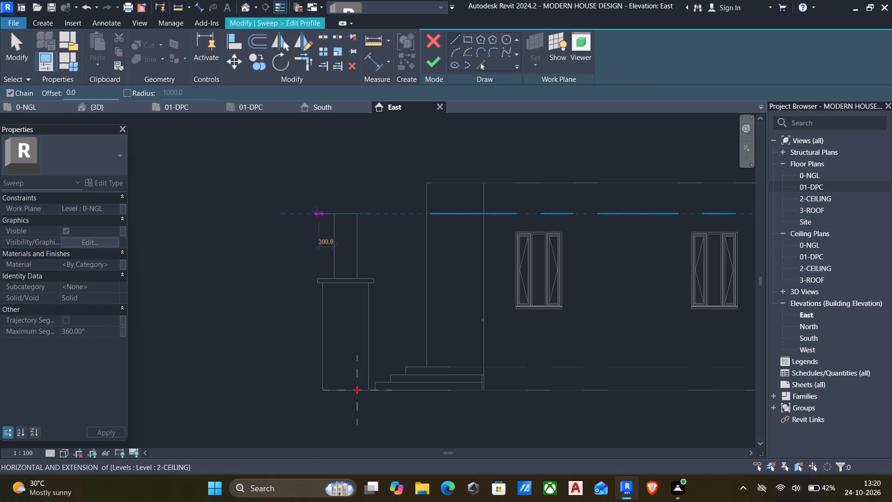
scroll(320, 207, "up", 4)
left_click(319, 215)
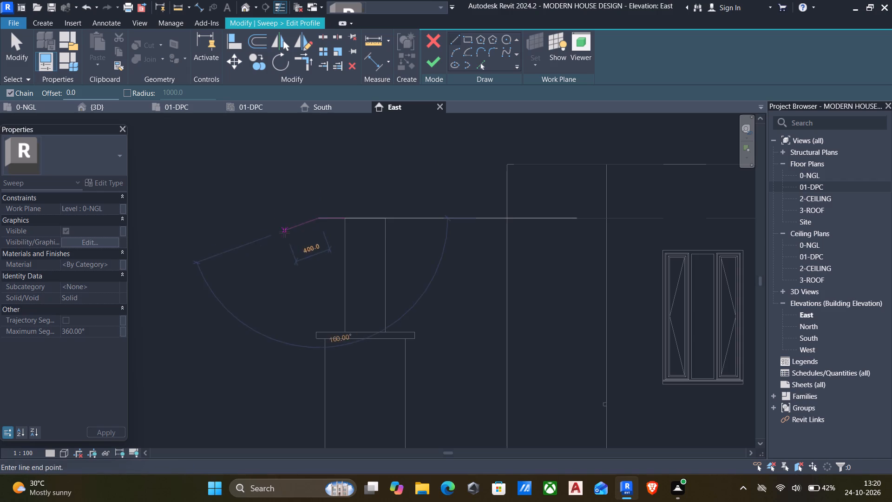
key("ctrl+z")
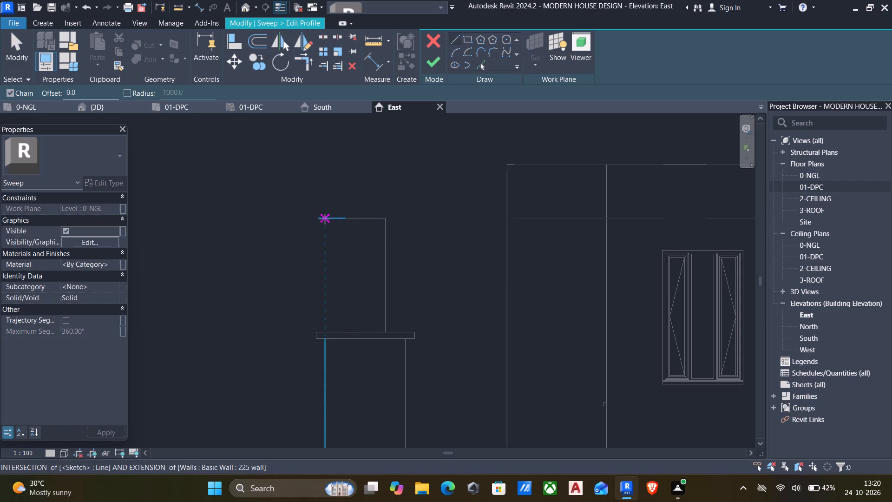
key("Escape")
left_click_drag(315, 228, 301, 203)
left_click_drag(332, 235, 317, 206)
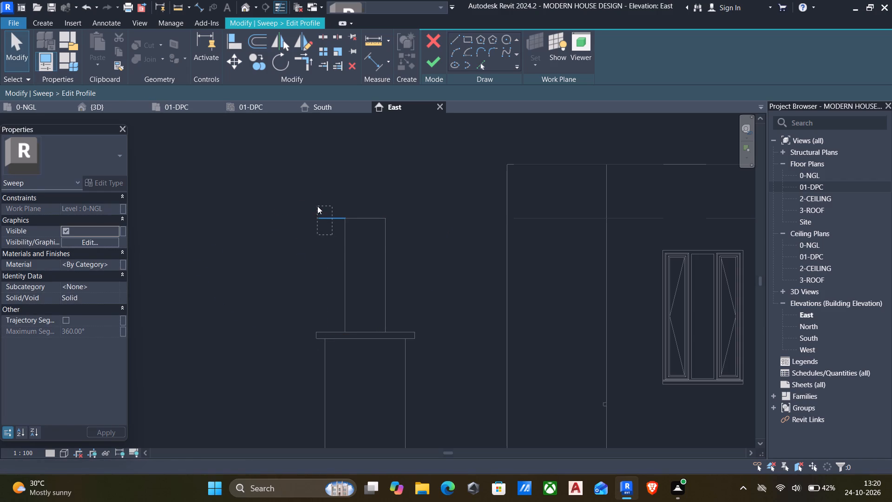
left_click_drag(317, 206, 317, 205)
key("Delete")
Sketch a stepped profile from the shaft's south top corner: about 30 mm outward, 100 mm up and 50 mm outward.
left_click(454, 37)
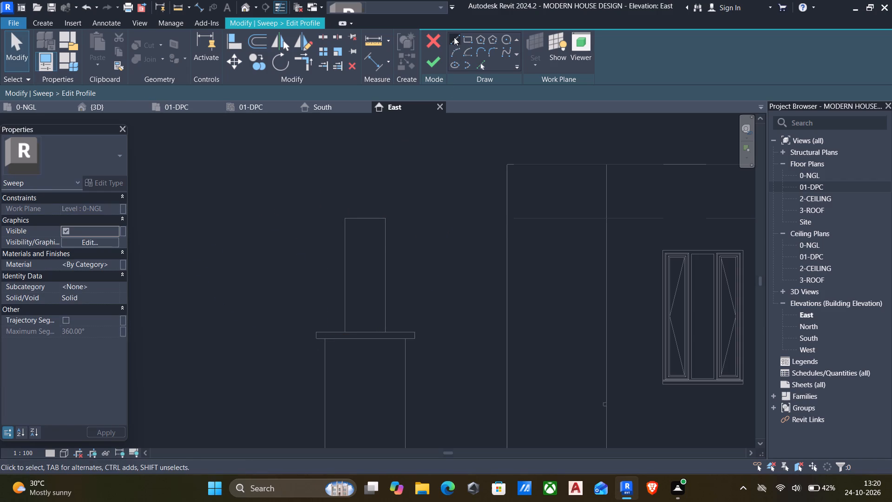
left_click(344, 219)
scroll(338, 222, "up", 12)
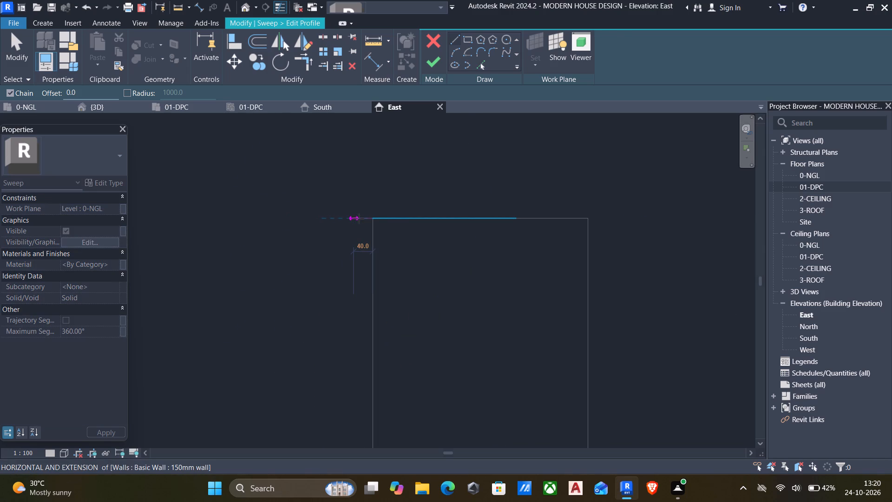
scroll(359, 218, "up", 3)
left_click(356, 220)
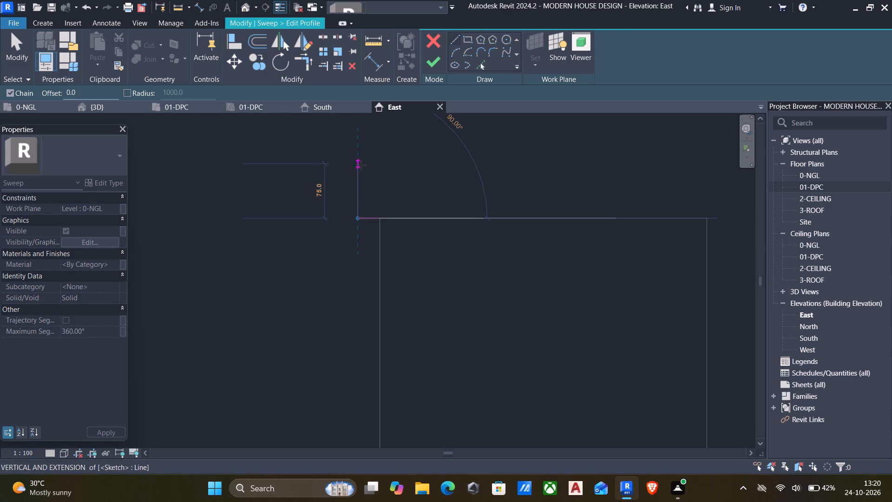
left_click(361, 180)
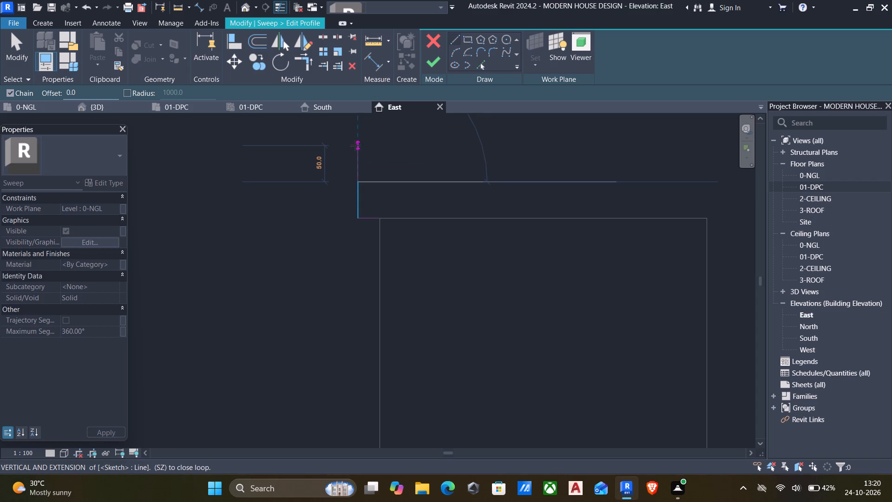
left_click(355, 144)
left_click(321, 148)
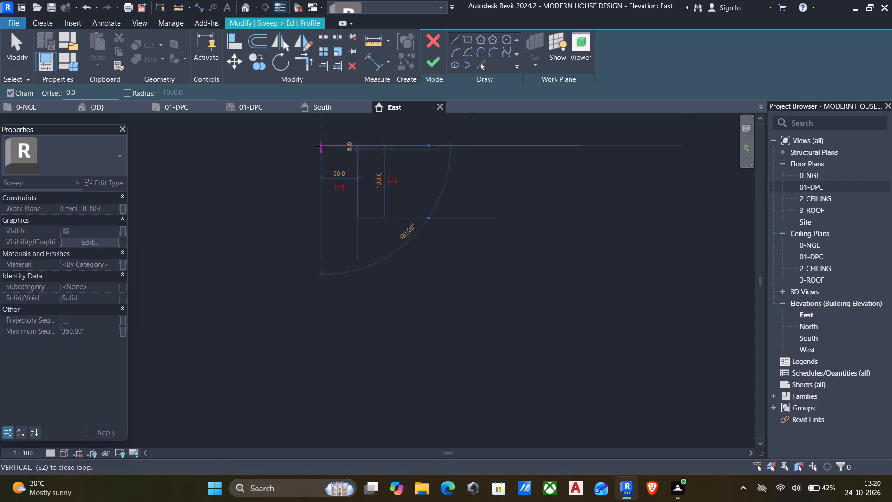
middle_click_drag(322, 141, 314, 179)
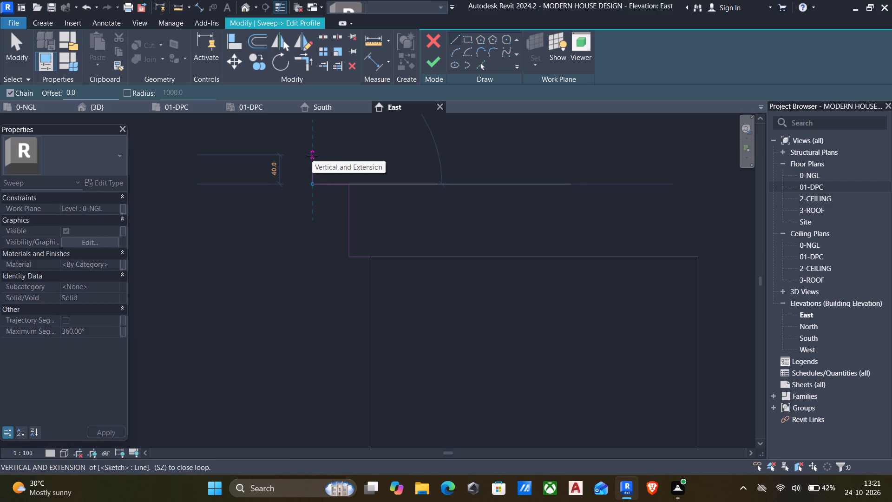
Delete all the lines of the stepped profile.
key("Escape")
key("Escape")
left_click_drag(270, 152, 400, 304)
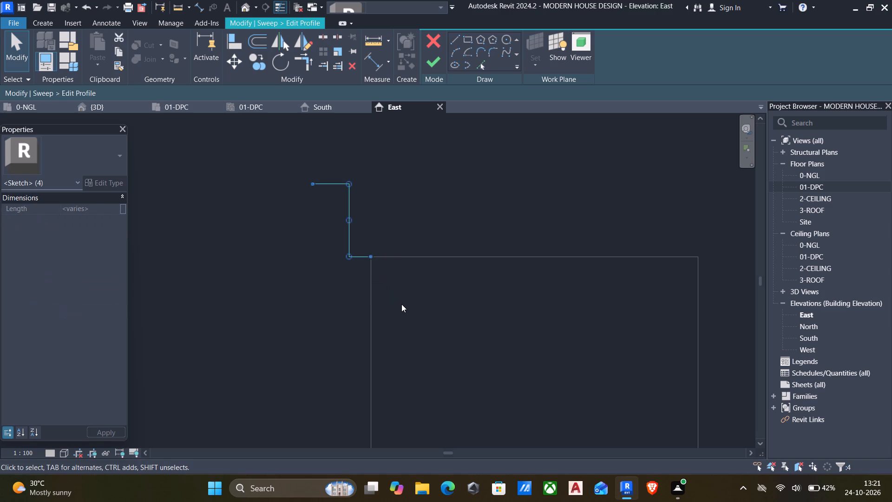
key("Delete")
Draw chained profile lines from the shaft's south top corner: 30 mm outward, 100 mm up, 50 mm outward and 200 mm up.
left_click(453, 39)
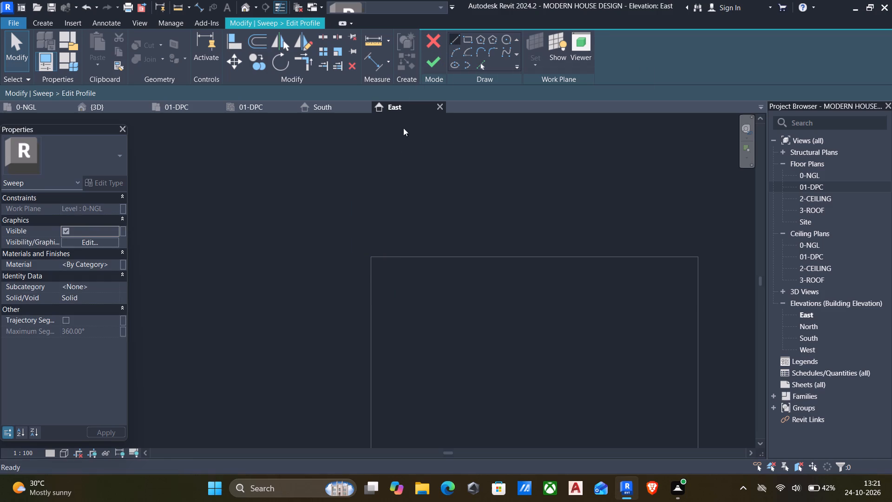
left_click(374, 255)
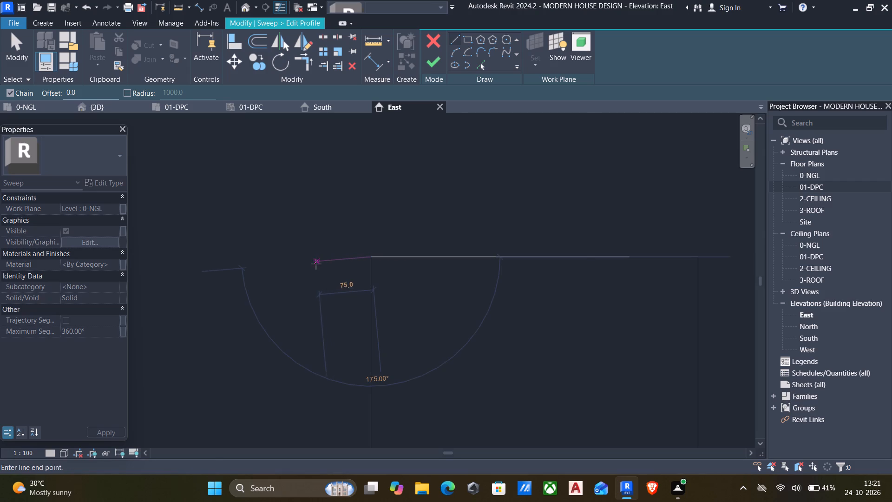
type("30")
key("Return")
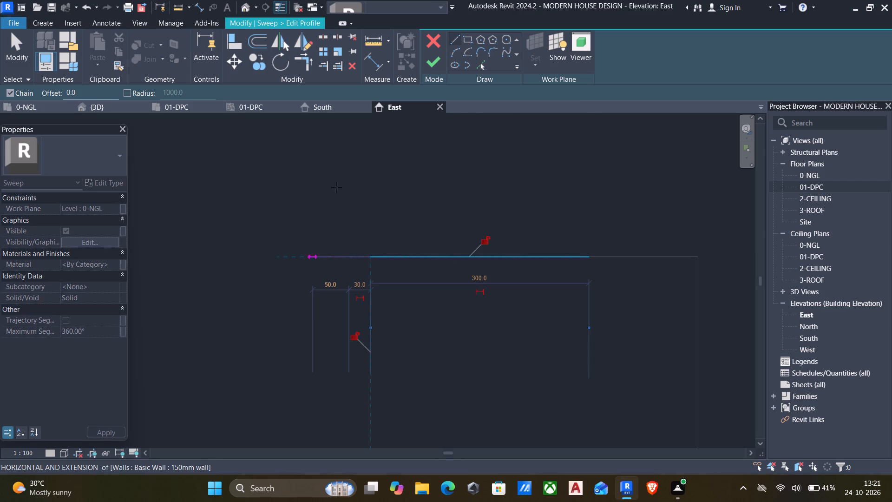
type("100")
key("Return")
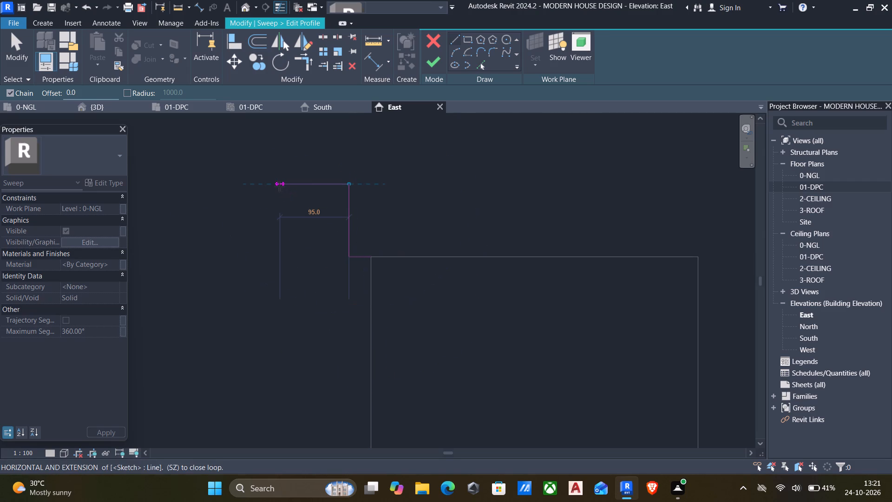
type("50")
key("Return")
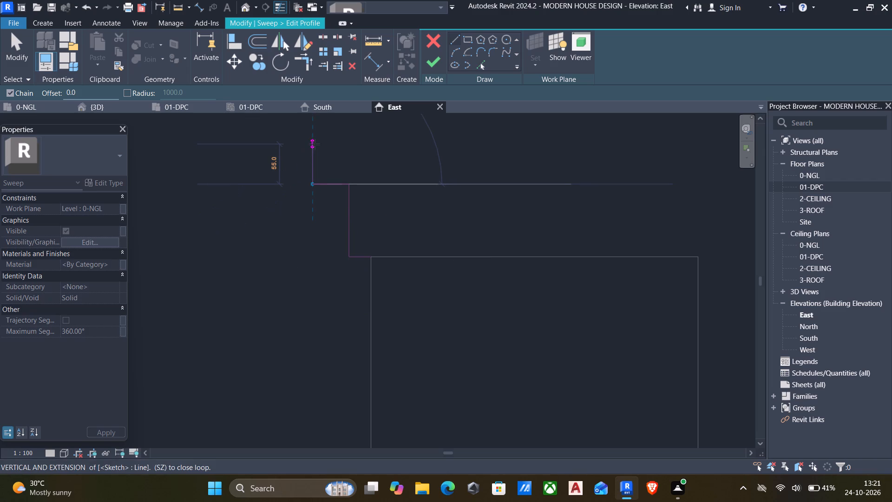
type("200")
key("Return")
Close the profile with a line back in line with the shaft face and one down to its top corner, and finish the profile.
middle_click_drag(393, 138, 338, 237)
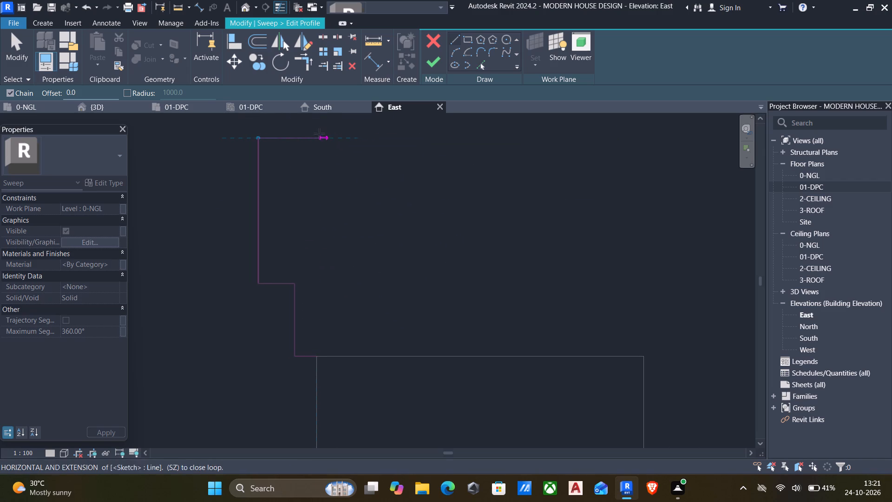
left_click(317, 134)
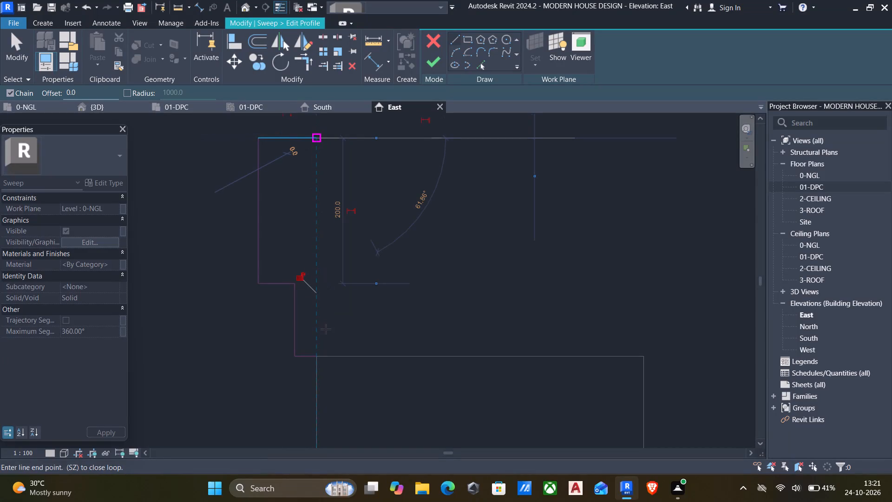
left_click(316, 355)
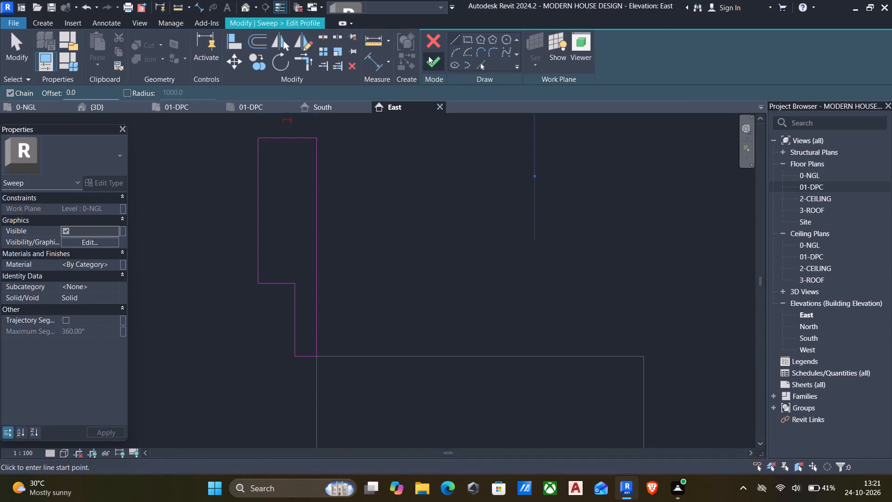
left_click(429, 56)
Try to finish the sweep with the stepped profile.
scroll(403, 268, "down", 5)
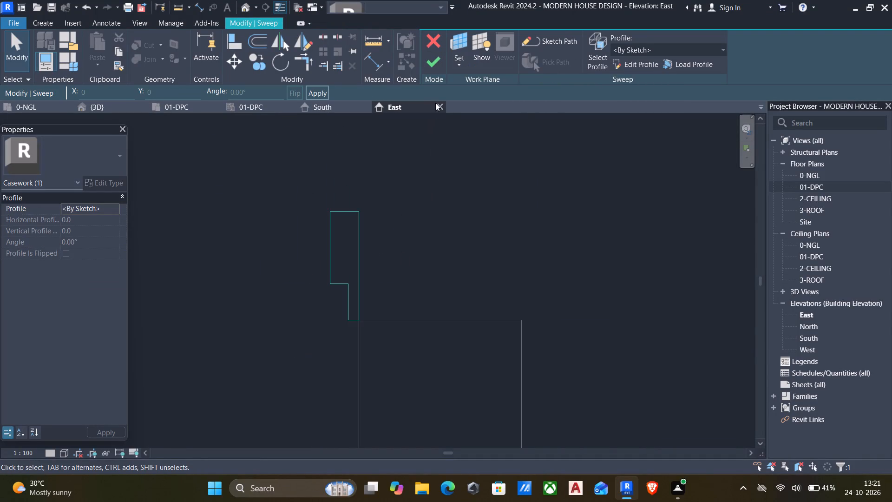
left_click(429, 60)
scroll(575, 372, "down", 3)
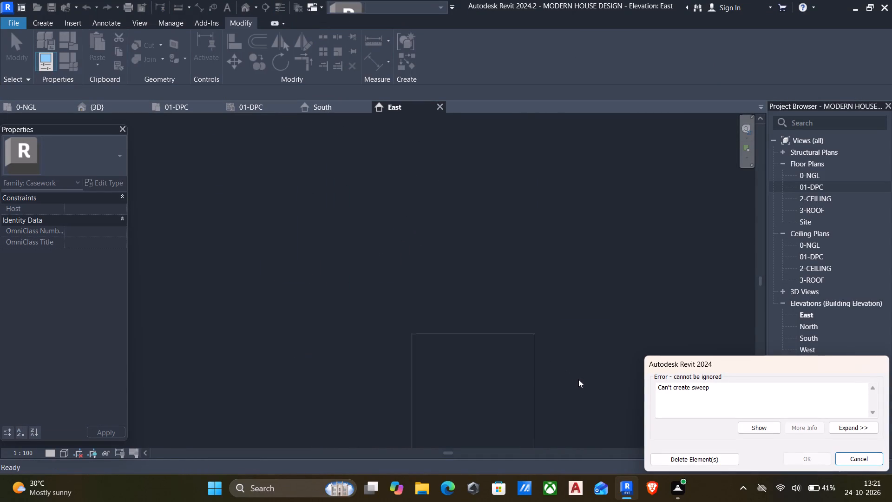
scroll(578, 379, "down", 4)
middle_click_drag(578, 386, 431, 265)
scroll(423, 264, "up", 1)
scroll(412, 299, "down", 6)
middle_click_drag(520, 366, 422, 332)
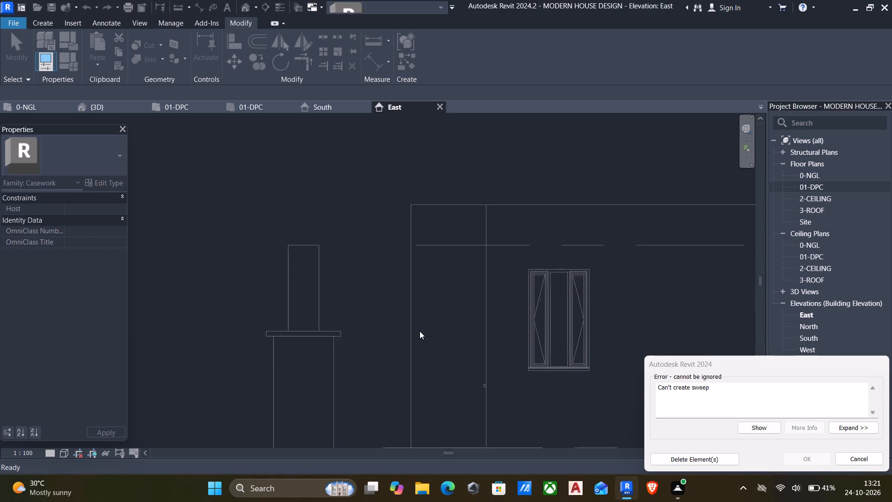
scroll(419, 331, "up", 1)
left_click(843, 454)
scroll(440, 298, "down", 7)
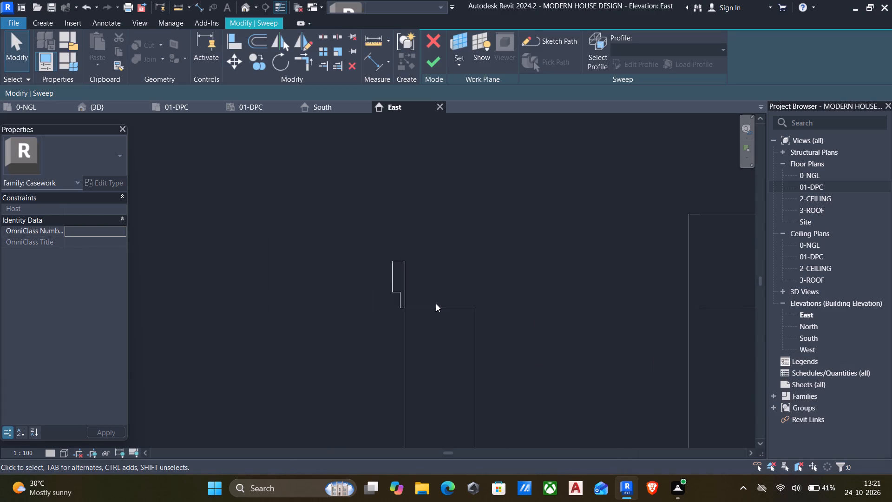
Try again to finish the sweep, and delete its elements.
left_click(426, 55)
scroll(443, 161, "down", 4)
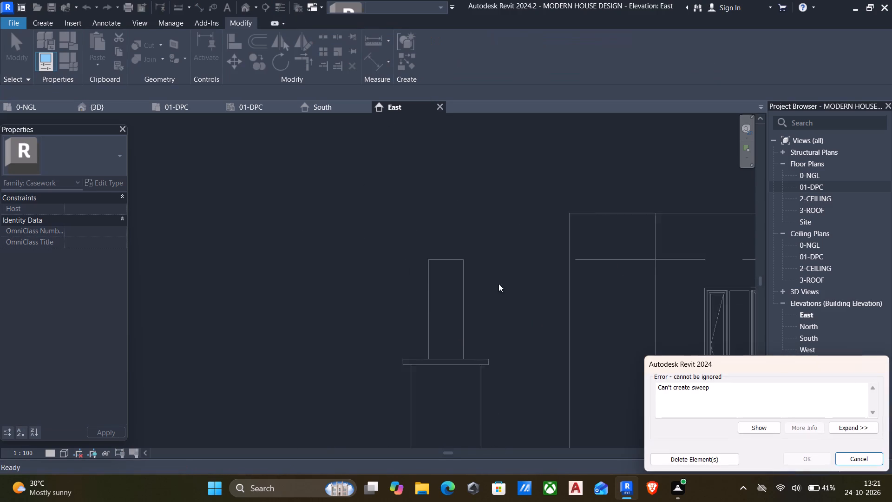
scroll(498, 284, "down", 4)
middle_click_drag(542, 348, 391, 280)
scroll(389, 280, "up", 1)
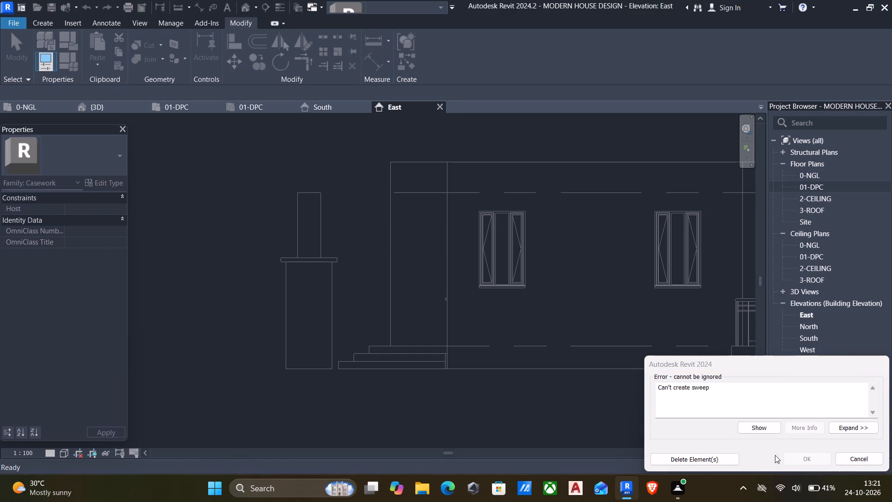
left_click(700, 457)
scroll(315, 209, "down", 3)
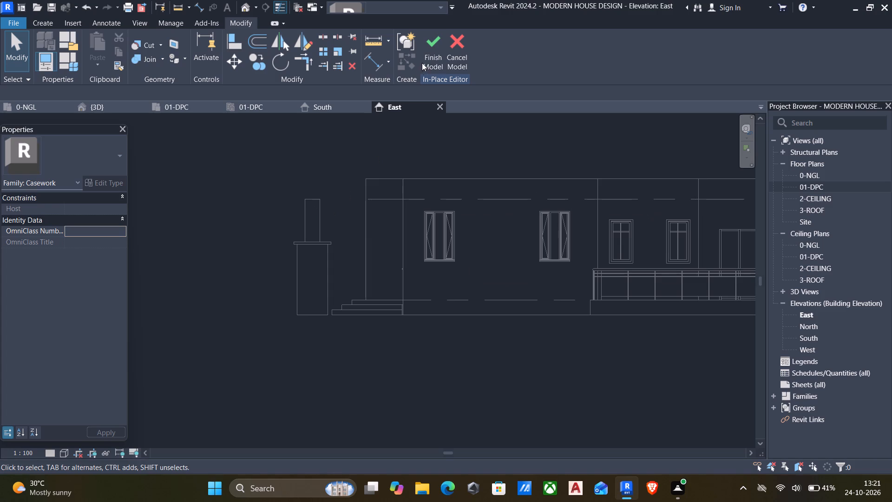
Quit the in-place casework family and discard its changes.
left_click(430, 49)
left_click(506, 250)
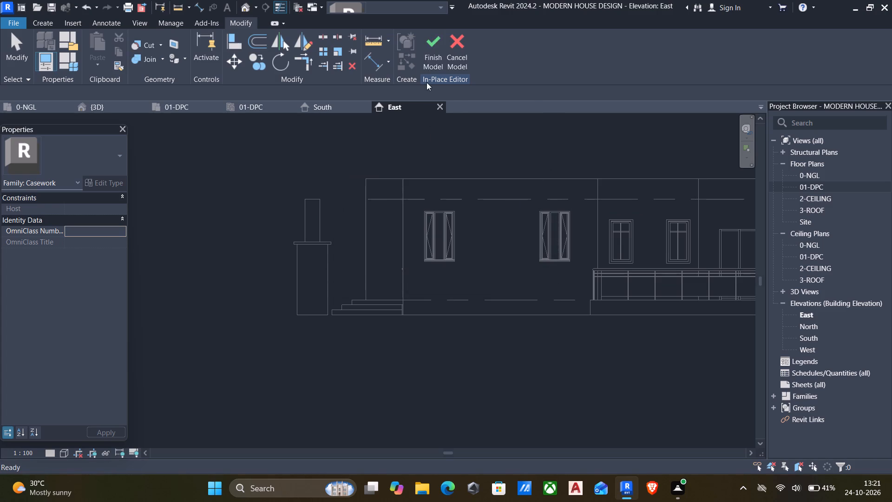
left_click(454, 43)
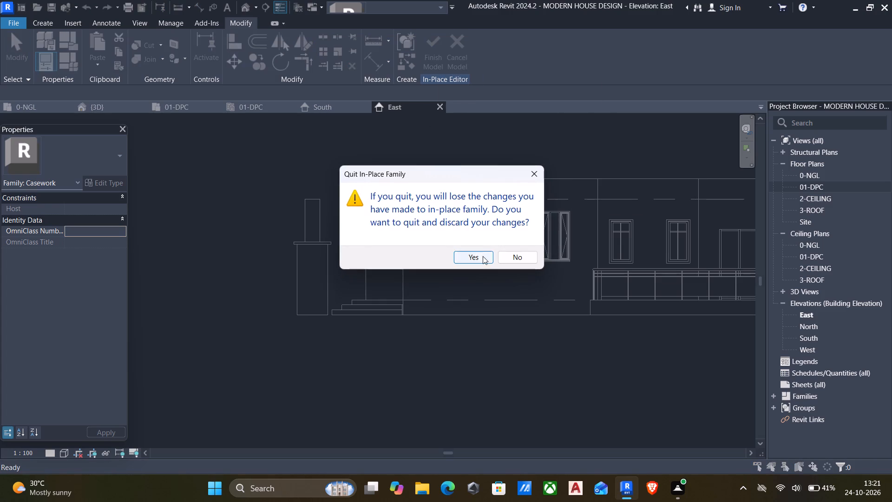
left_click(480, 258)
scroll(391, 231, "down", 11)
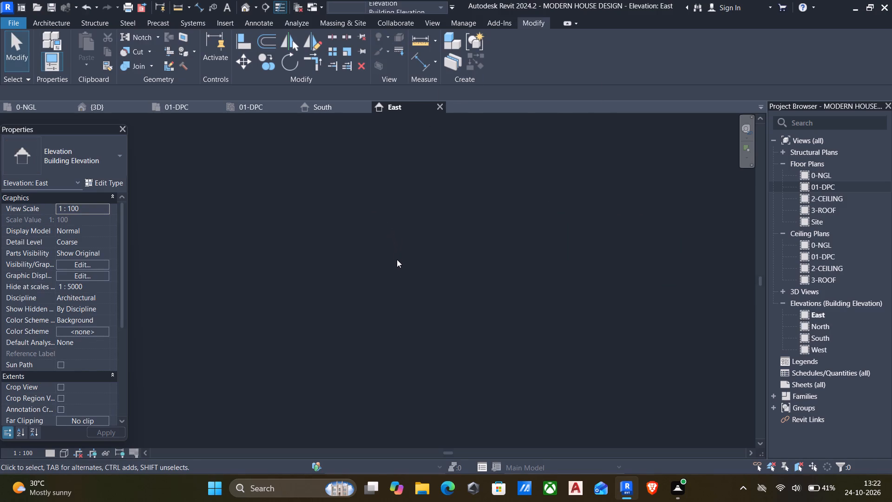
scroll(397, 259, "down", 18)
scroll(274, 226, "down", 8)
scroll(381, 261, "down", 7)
Examine the entrance porch column in the south elevation and the 3D view.
middle_click_drag(488, 270, 388, 231)
left_click(329, 107)
scroll(394, 194, "down", 4)
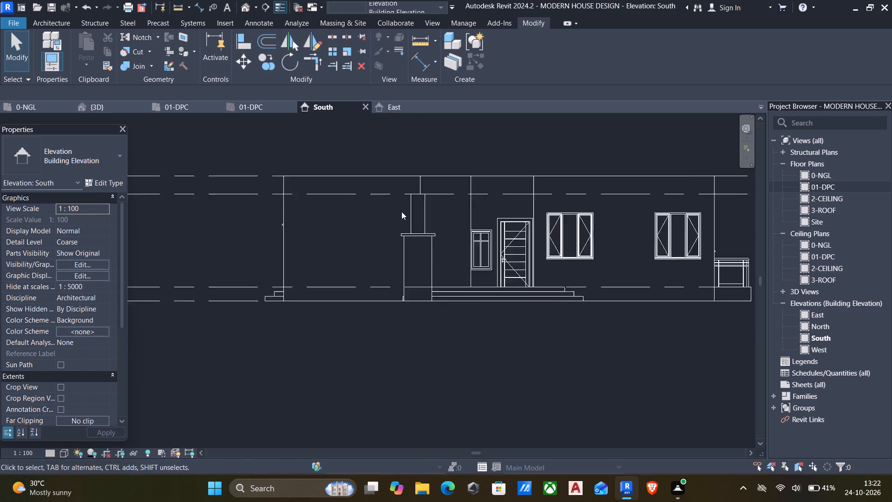
scroll(401, 211, "down", 2)
left_click(412, 109)
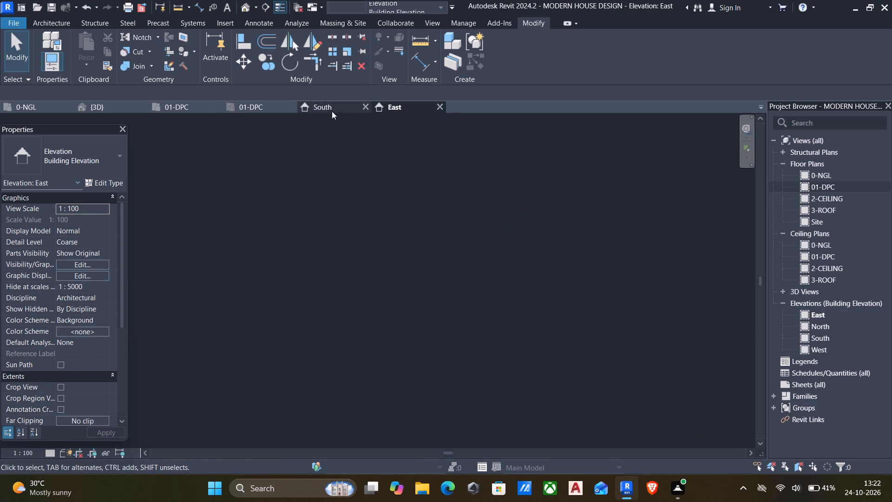
left_click(330, 109)
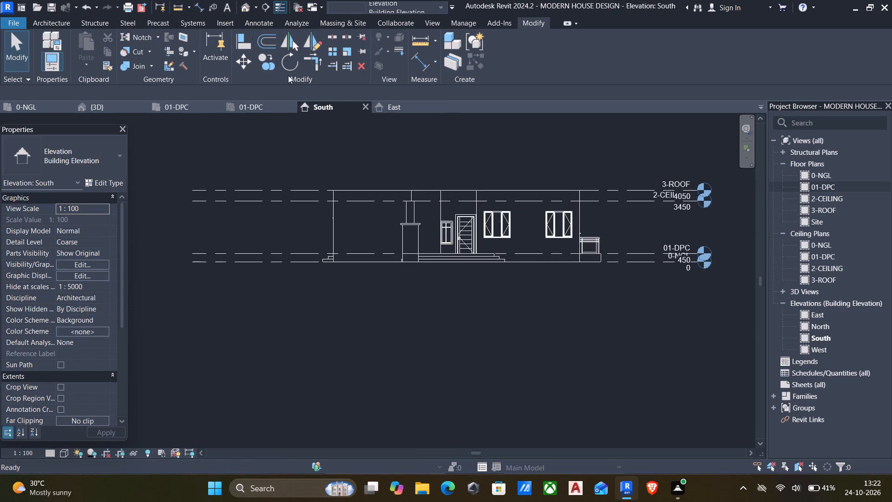
left_click(243, 2)
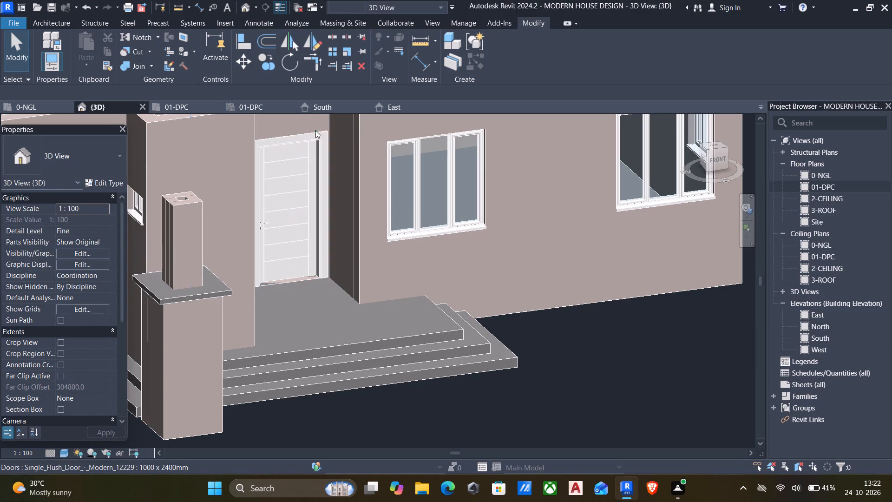
scroll(400, 243, "down", 3)
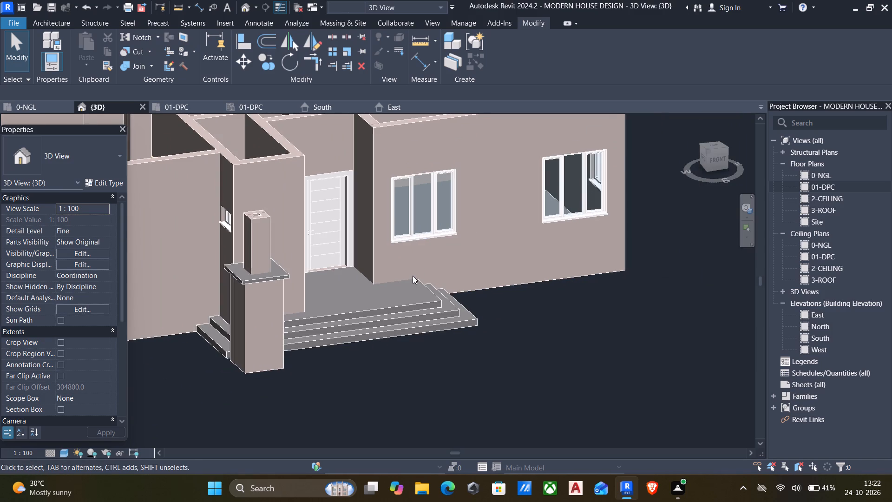
middle_click_drag(409, 277, 388, 350, "shift")
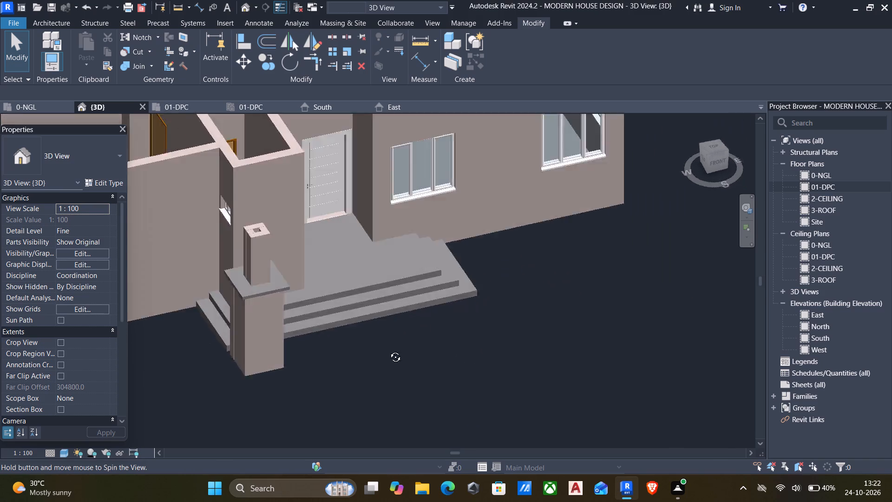
middle_click_drag(388, 350, 380, 401, "shift")
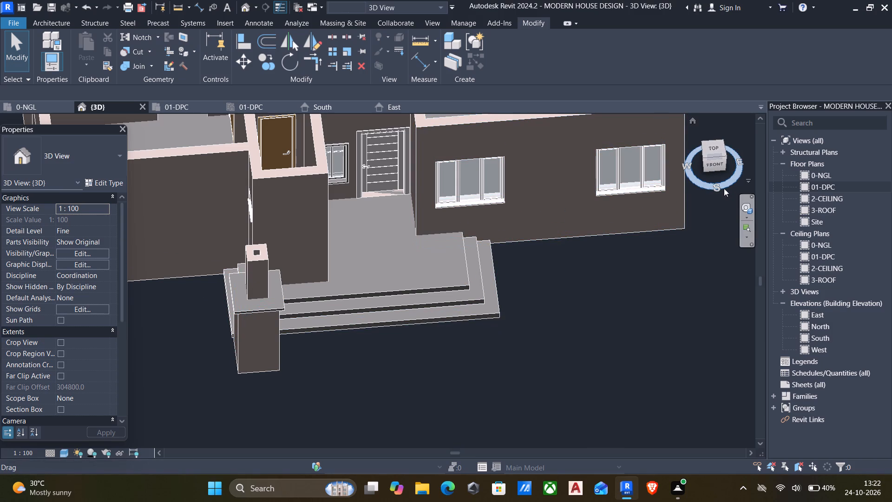
Start a new in-place Casework family from the 01-DPC floor plan, keeping the default name.
double_click(804, 185)
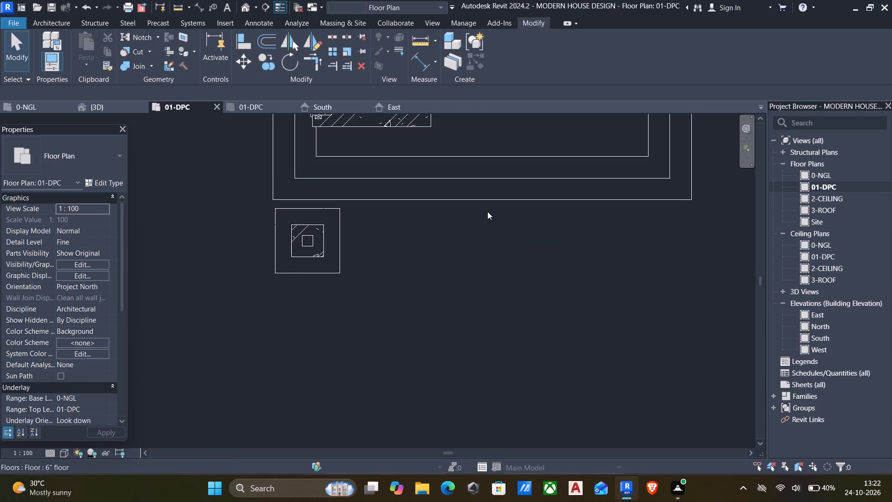
left_click(43, 23)
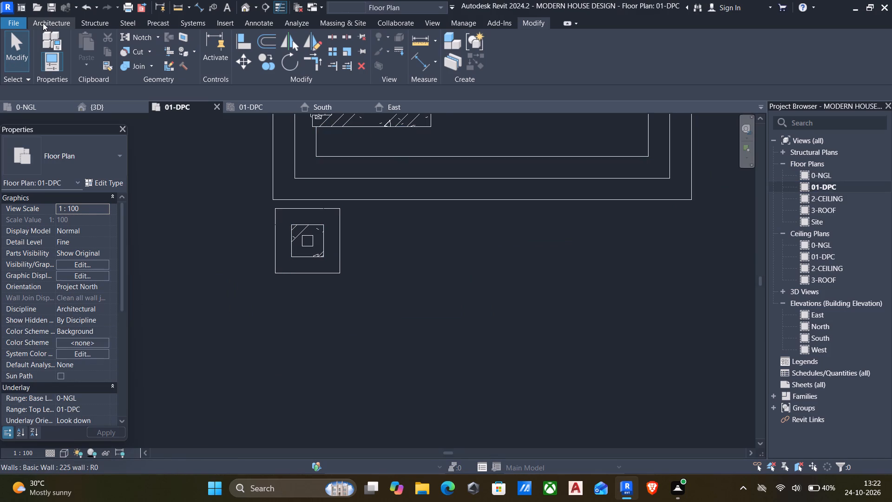
left_click(144, 66)
left_click(160, 110)
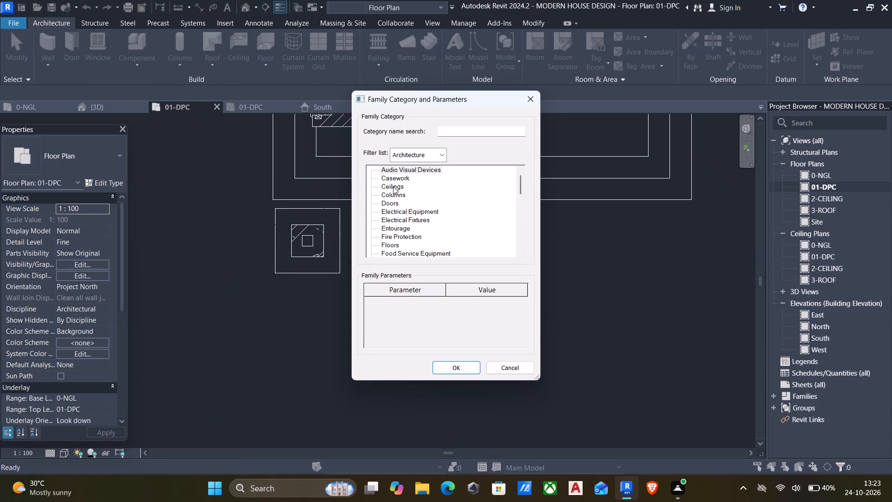
left_click(386, 176)
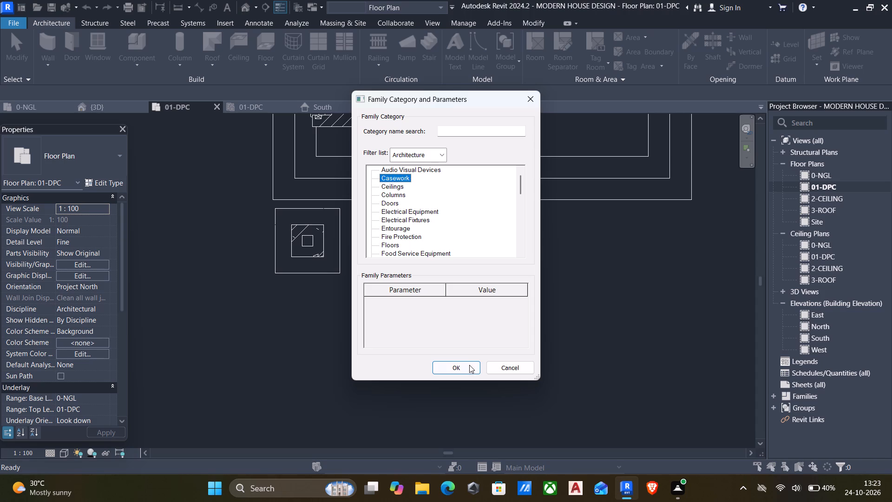
left_click(460, 365)
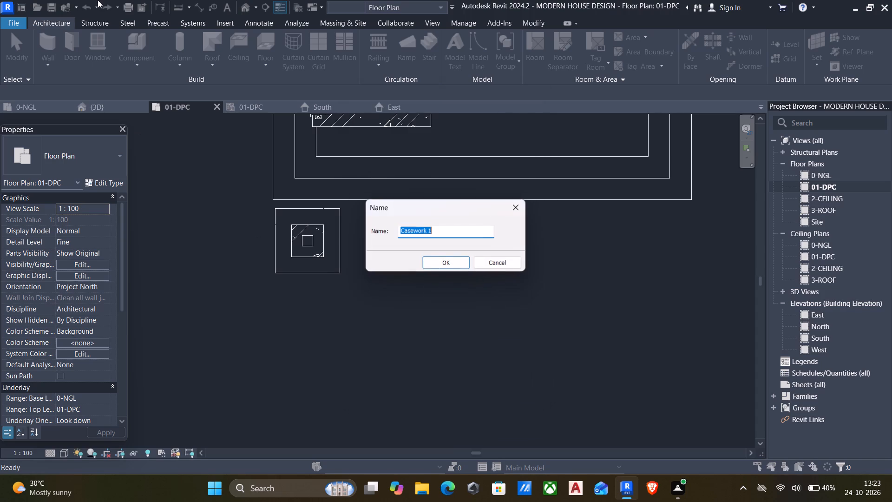
left_click(446, 260)
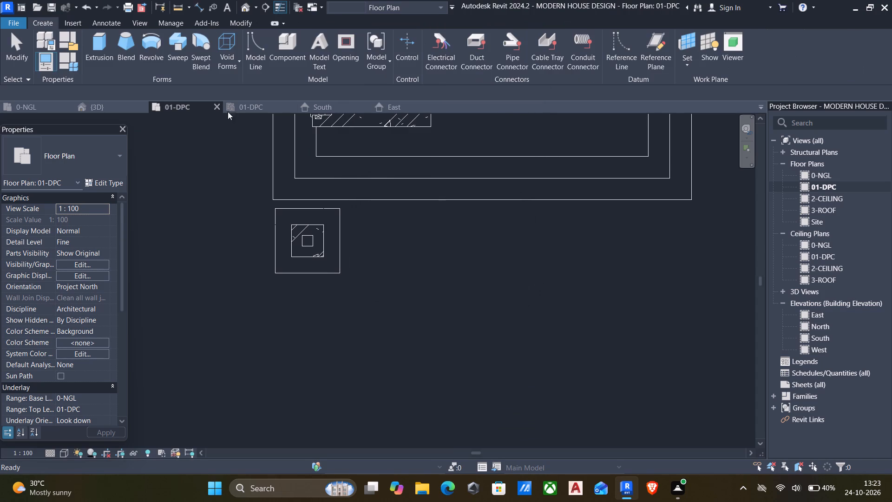
Start a sweep and set its work plane to the top face of the porch column's inner shaft in the 3D view.
left_click(176, 42)
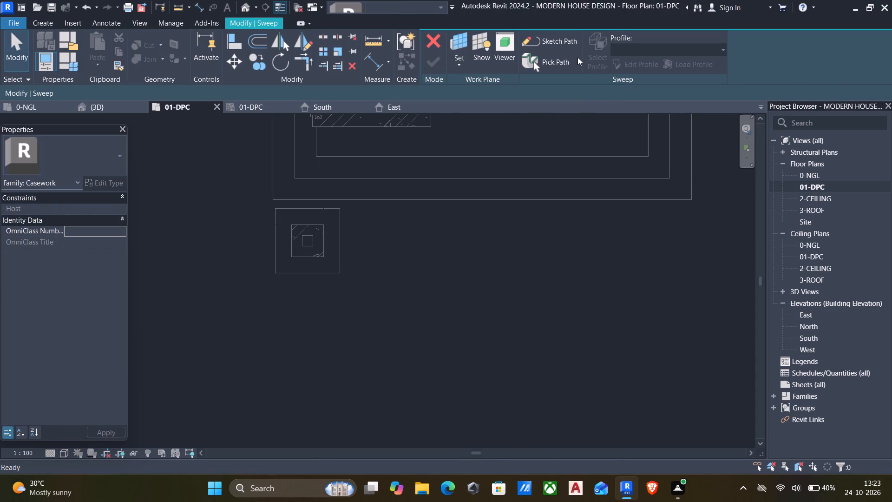
left_click(554, 40)
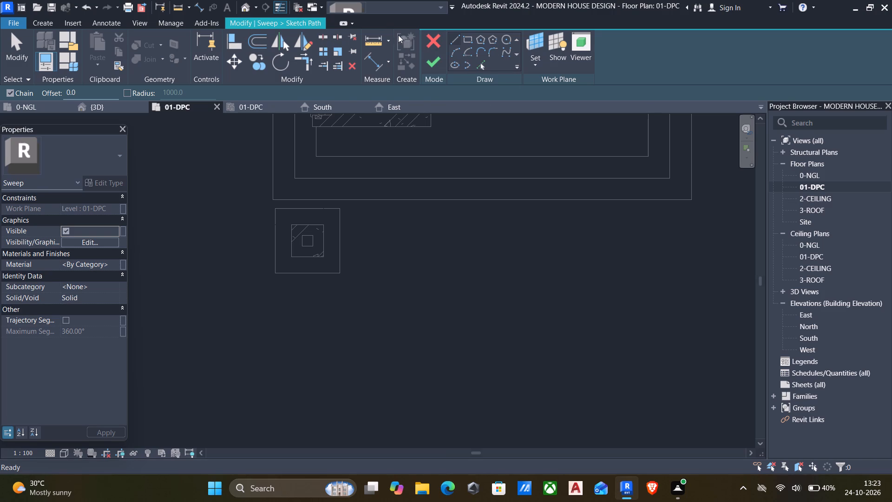
left_click(431, 40)
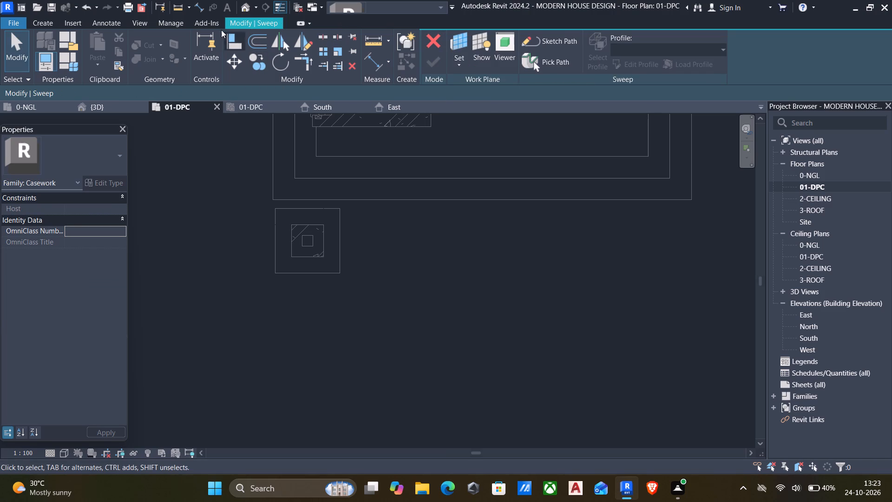
left_click(240, 7)
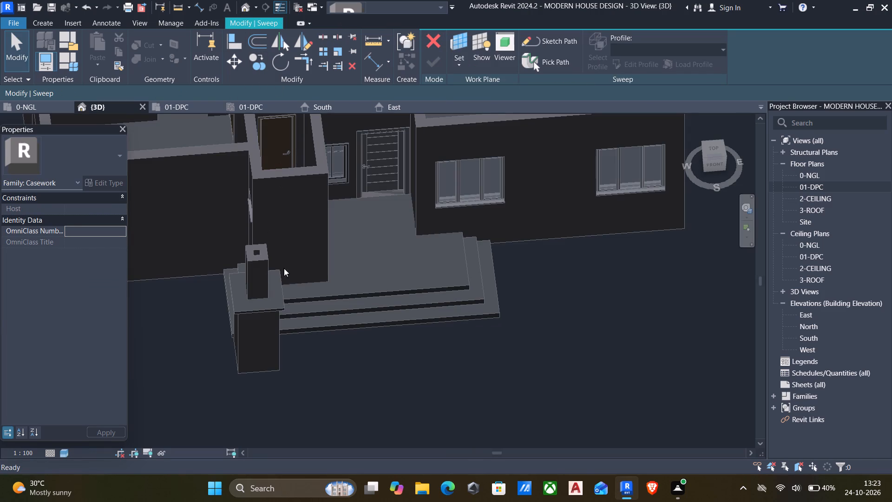
middle_click_drag(308, 265, 366, 261)
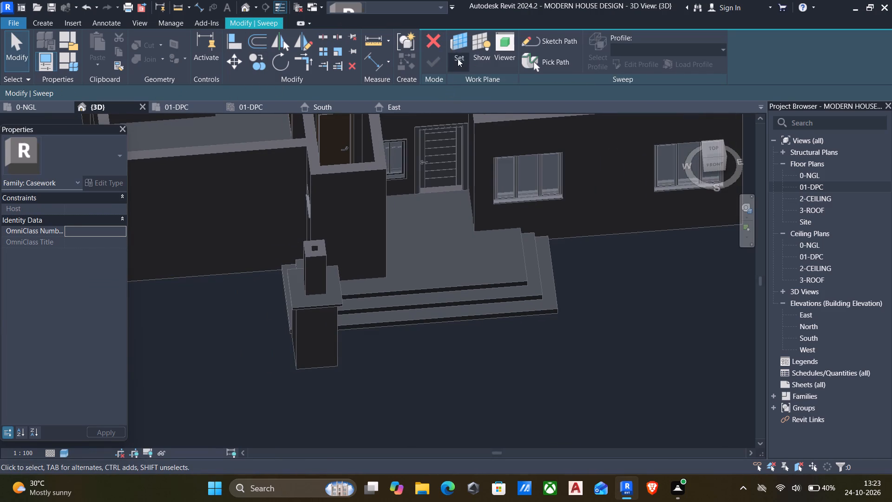
left_click(455, 63)
left_click(485, 107)
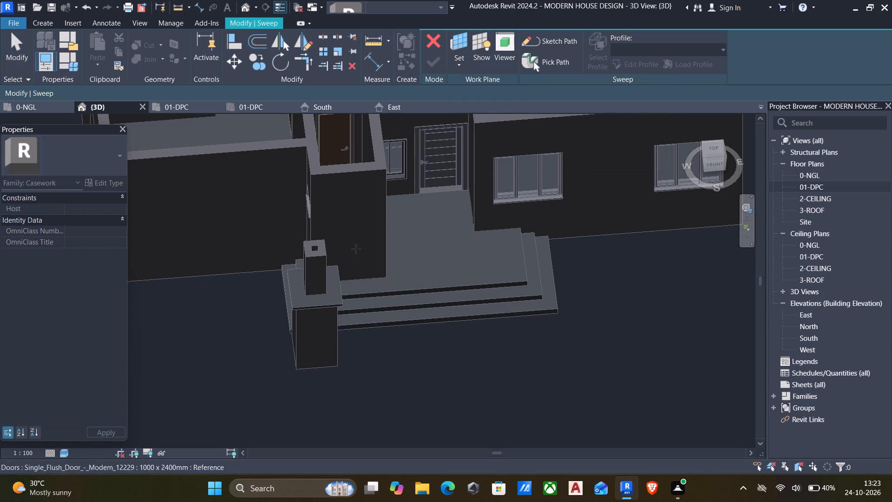
scroll(295, 295, "up", 4)
left_click(346, 223)
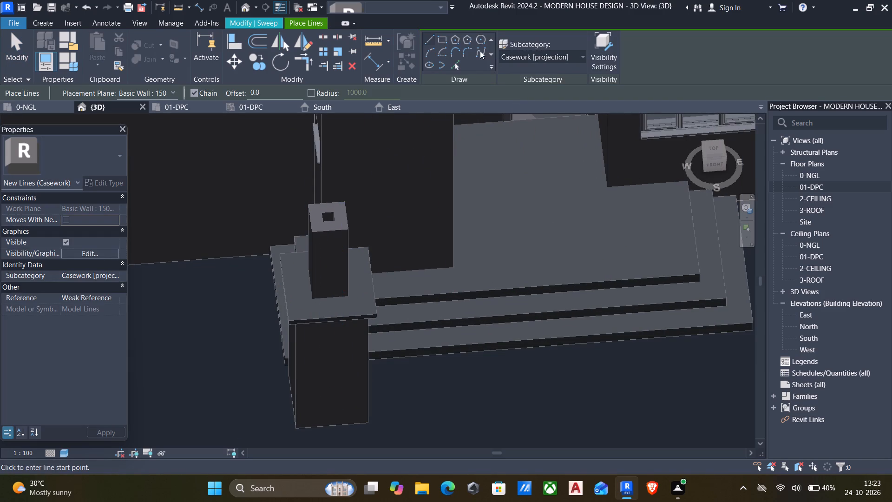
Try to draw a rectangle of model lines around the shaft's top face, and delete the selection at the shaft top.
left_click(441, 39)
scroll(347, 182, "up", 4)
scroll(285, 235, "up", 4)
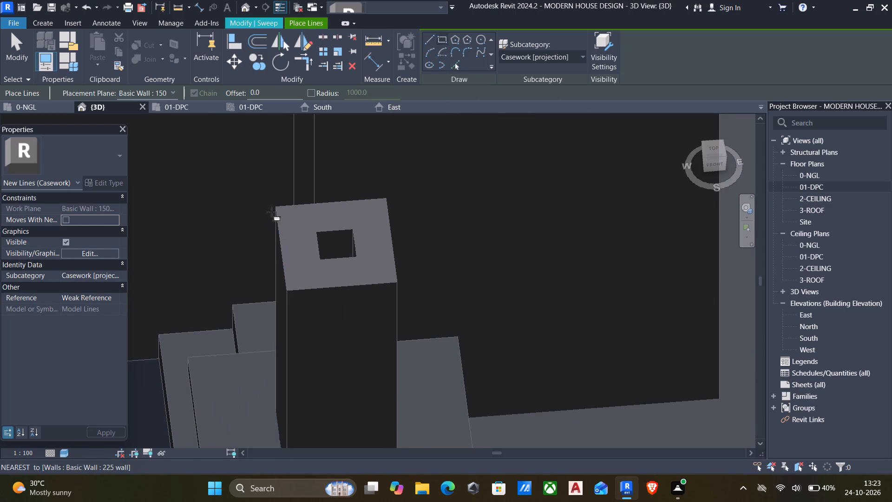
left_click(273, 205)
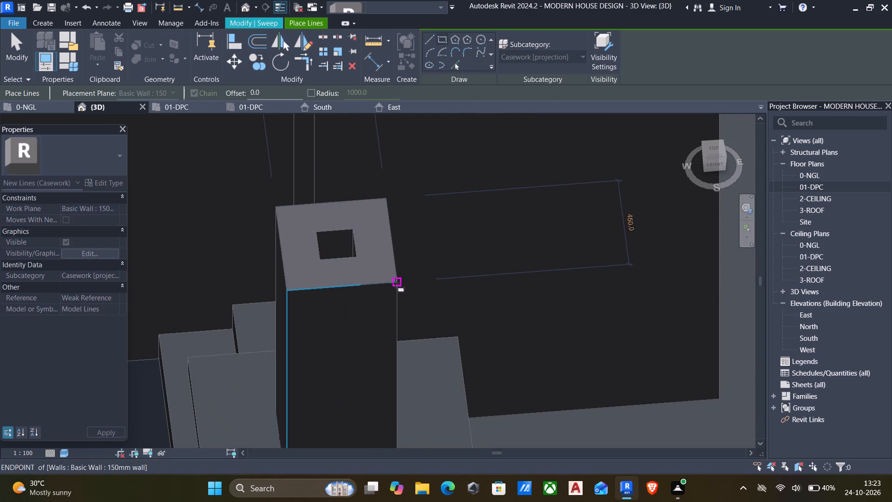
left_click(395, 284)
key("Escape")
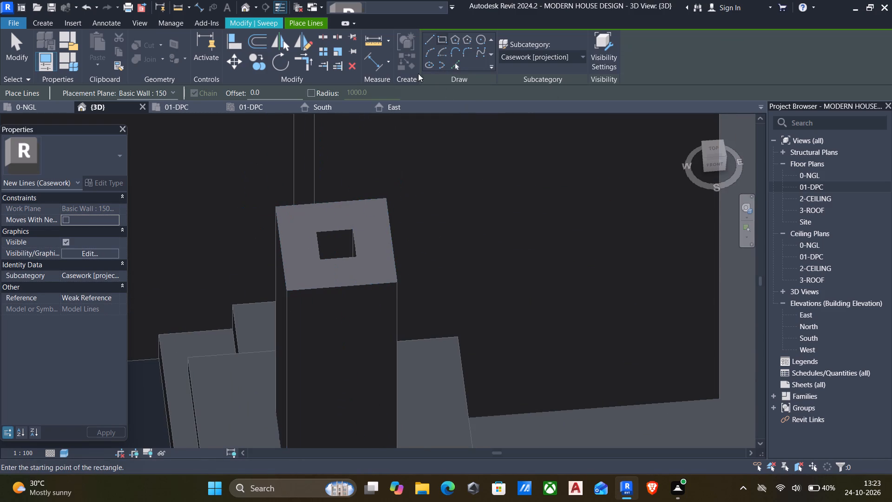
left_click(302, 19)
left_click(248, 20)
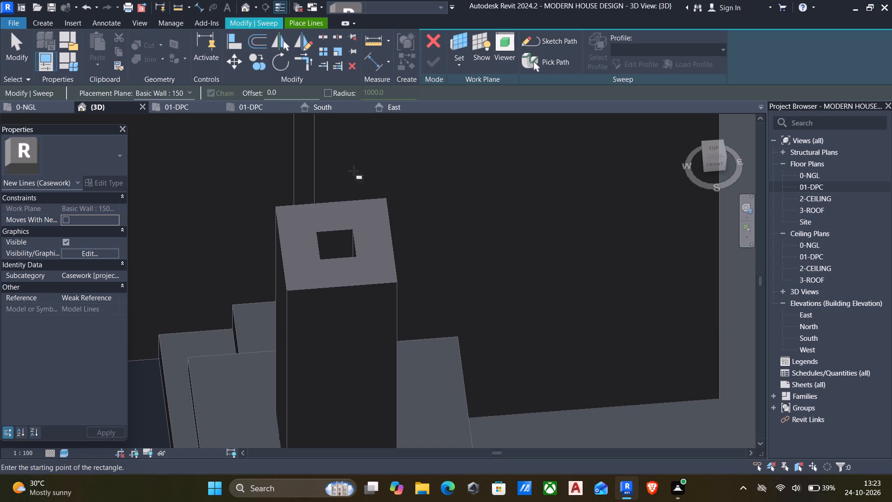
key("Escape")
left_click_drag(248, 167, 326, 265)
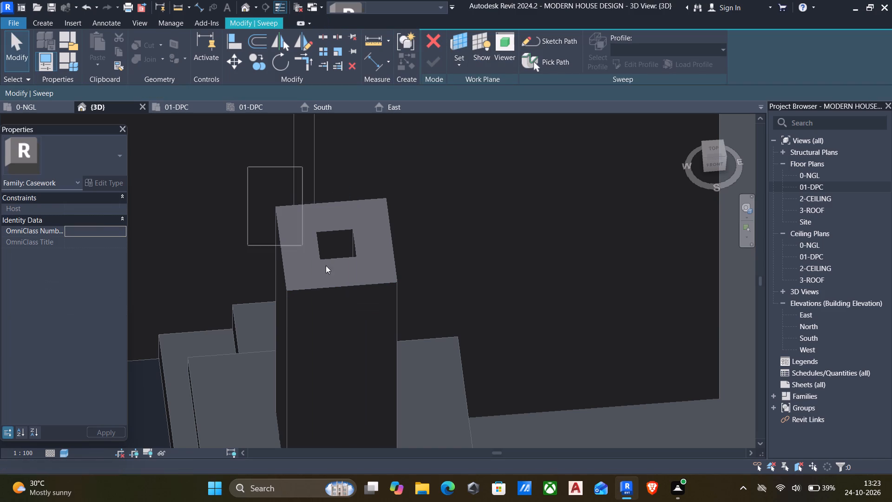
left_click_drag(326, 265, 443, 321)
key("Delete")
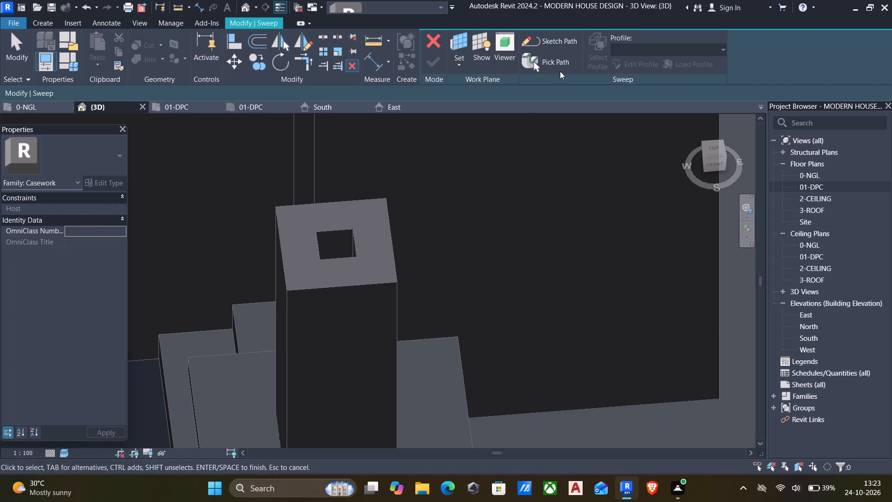
Sketch the sweep path as a rectangle along the outer edges of the shaft's top face and finish the path.
left_click(549, 41)
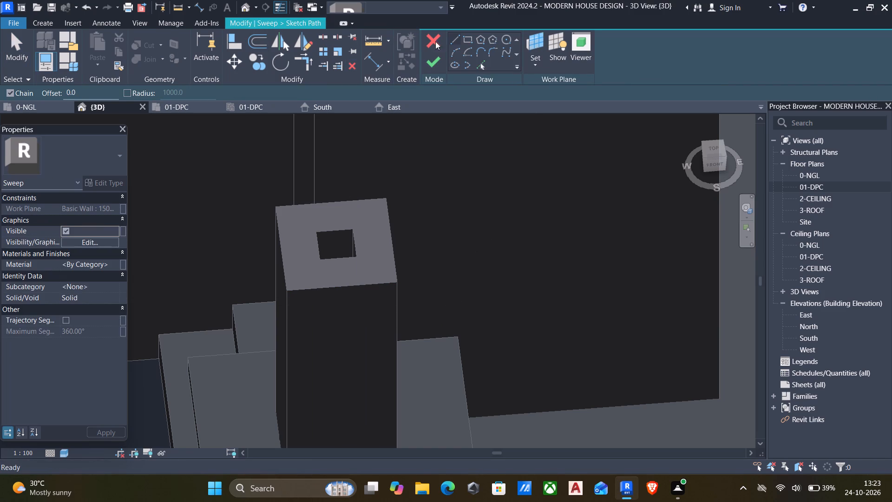
left_click(465, 40)
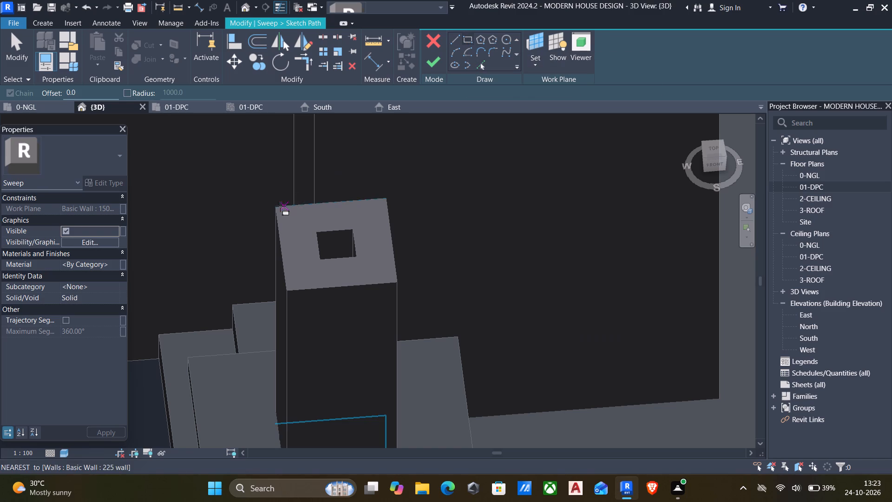
left_click(277, 207)
left_click(397, 281)
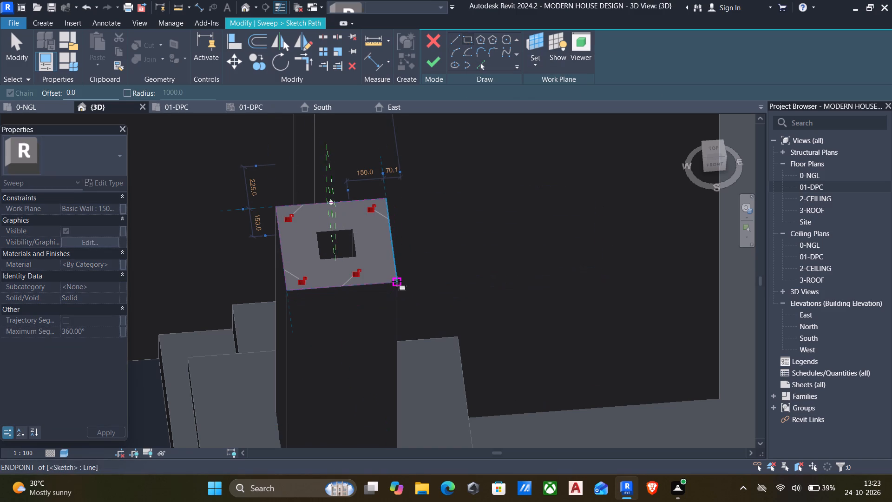
left_click(428, 62)
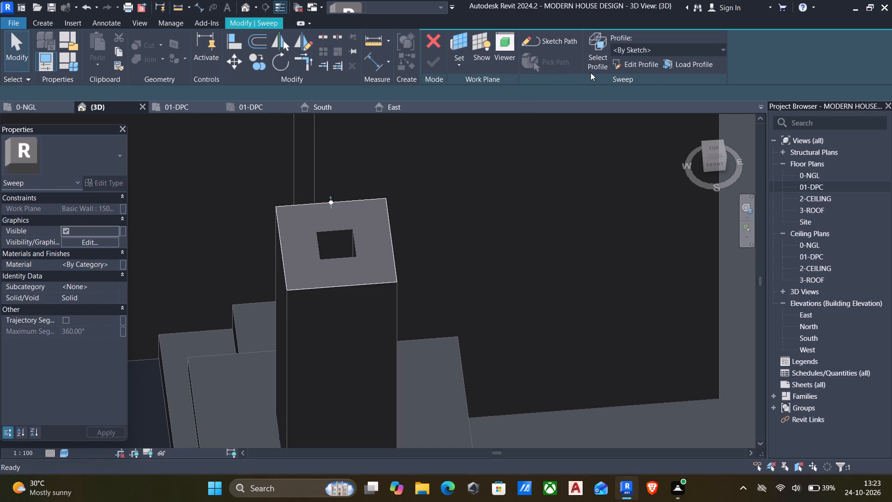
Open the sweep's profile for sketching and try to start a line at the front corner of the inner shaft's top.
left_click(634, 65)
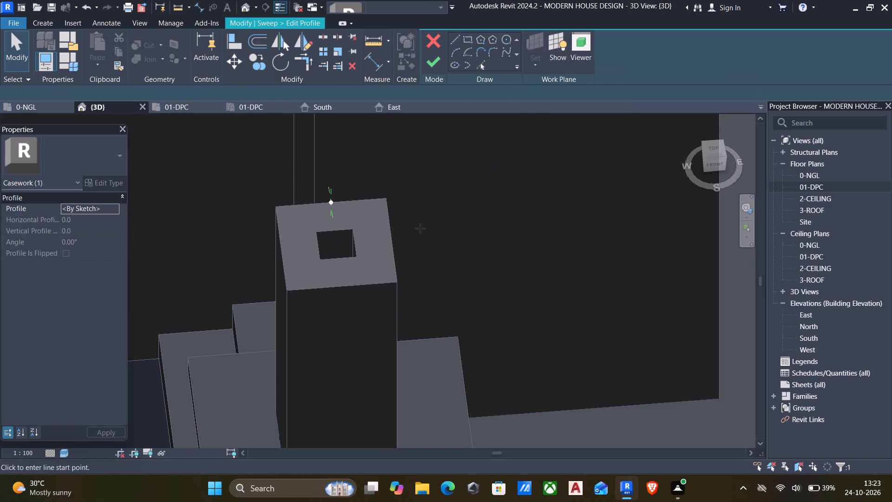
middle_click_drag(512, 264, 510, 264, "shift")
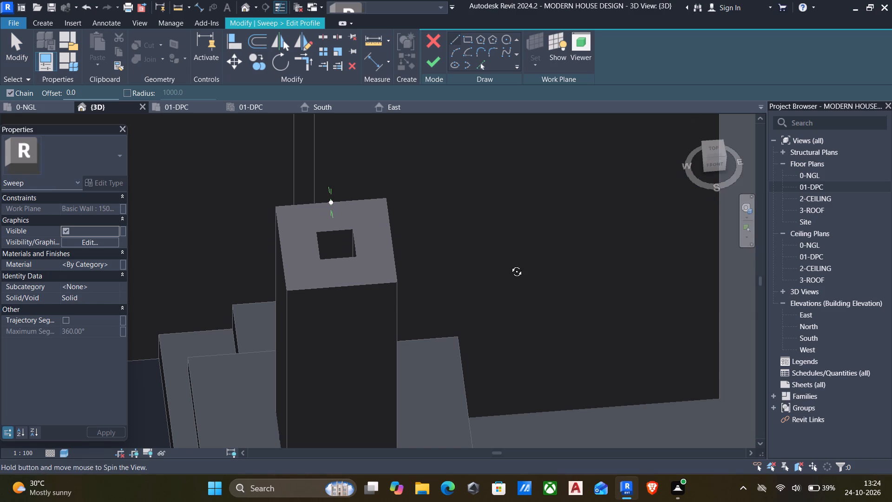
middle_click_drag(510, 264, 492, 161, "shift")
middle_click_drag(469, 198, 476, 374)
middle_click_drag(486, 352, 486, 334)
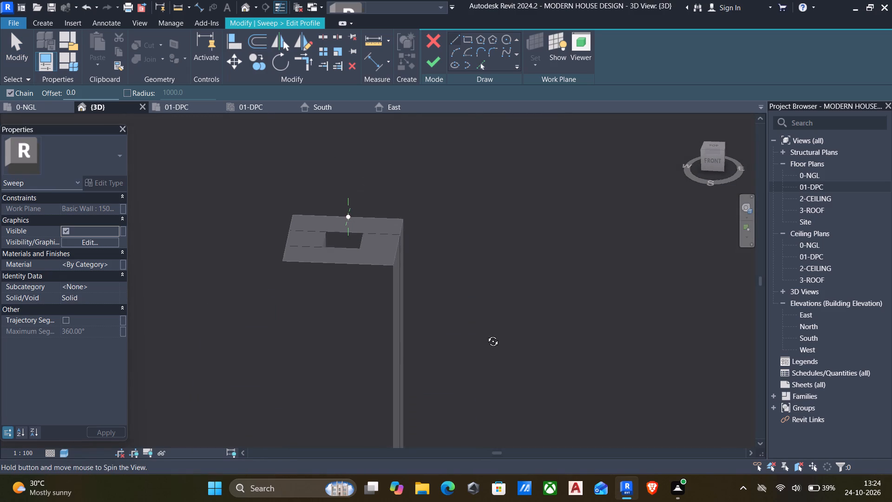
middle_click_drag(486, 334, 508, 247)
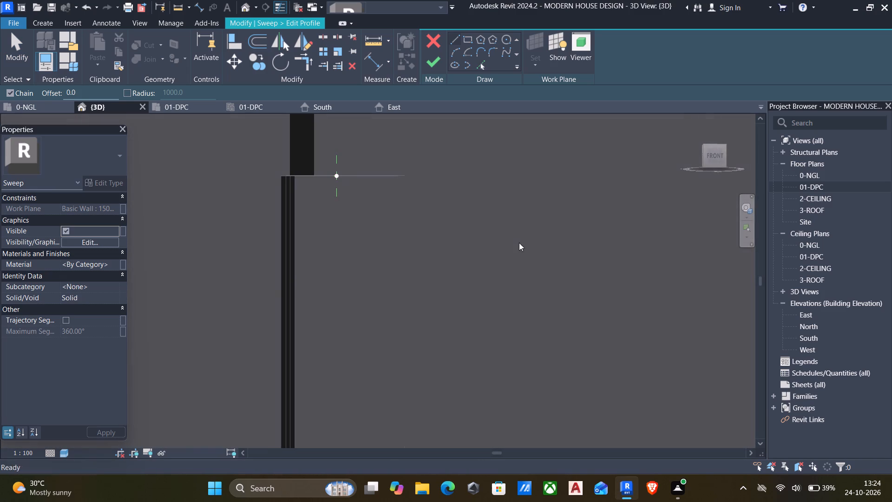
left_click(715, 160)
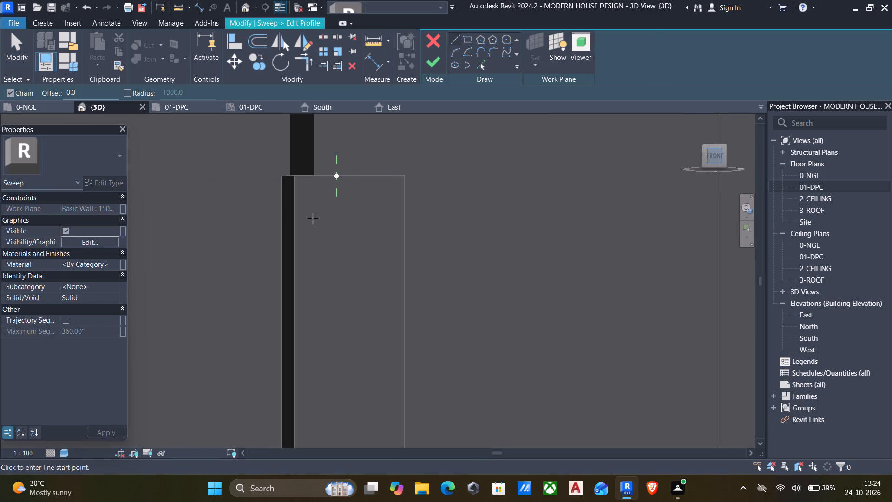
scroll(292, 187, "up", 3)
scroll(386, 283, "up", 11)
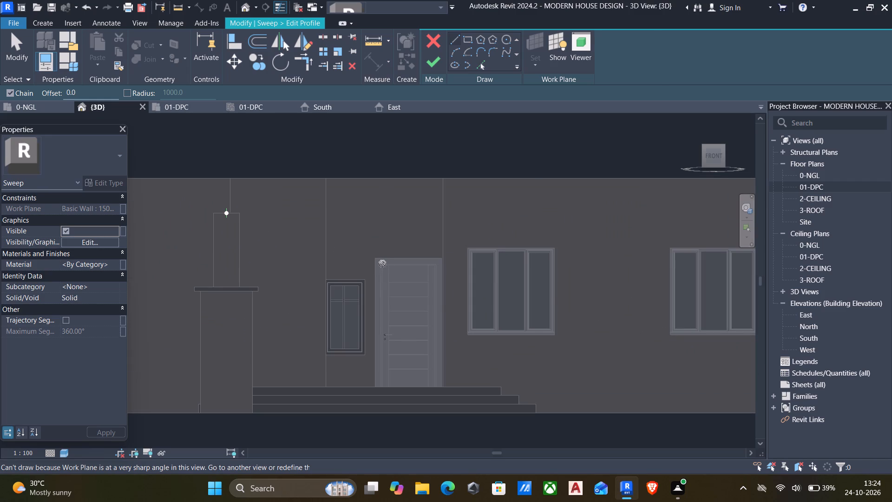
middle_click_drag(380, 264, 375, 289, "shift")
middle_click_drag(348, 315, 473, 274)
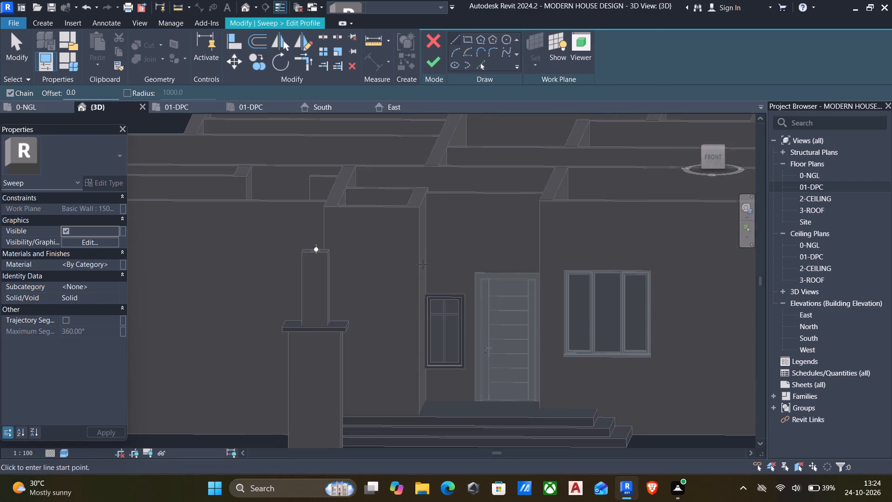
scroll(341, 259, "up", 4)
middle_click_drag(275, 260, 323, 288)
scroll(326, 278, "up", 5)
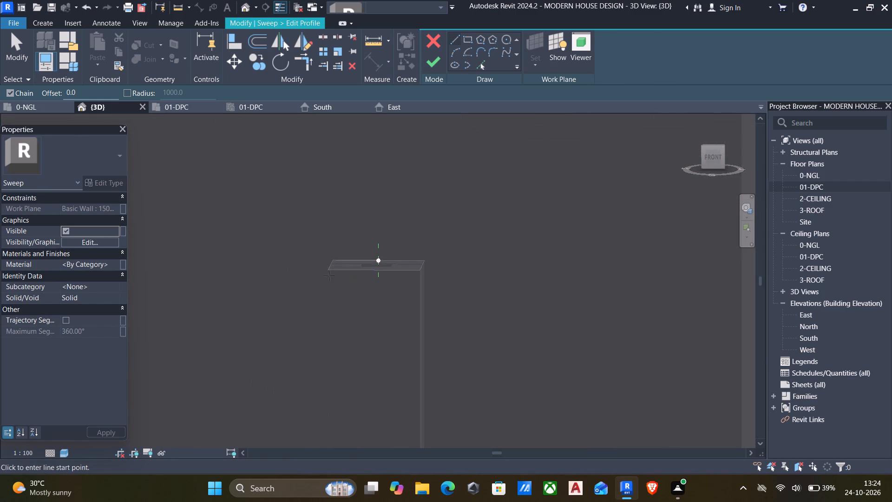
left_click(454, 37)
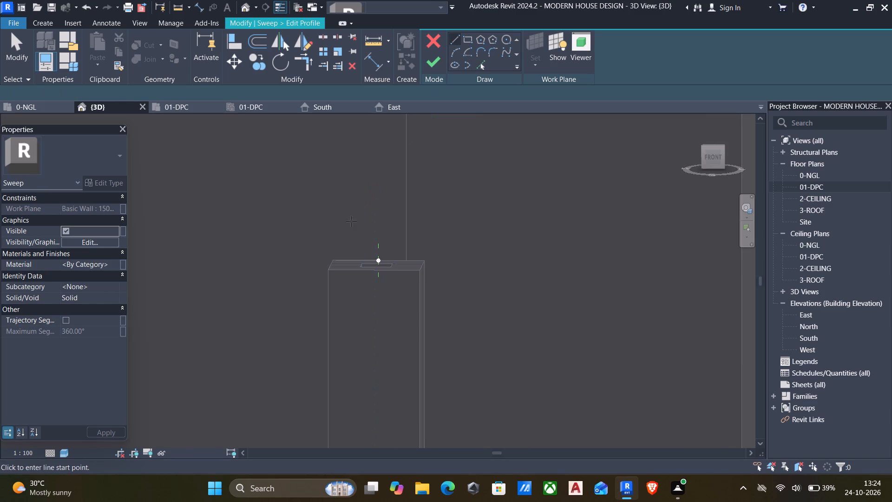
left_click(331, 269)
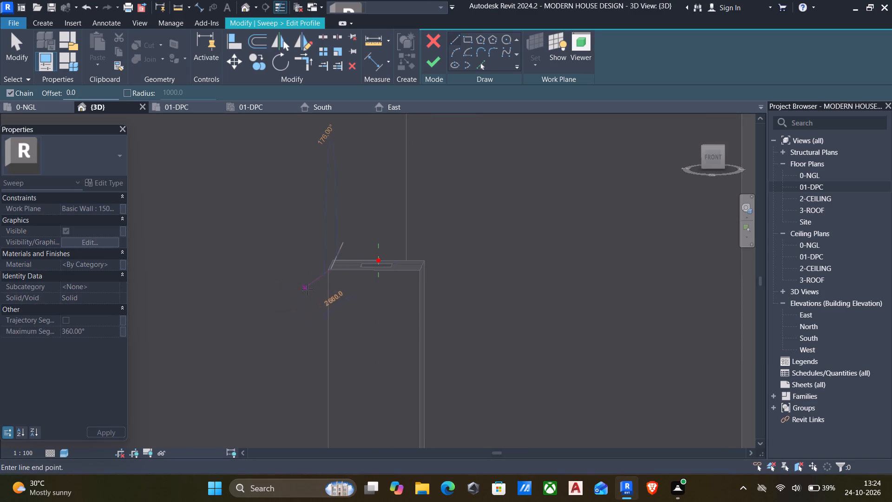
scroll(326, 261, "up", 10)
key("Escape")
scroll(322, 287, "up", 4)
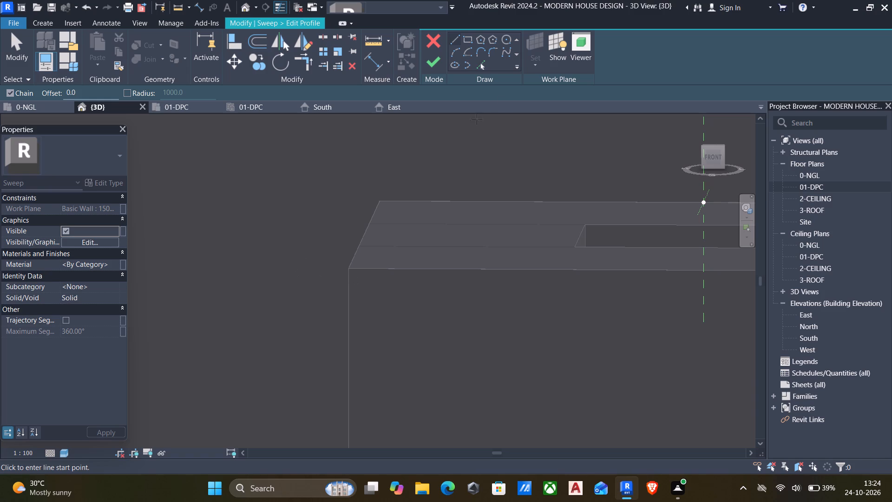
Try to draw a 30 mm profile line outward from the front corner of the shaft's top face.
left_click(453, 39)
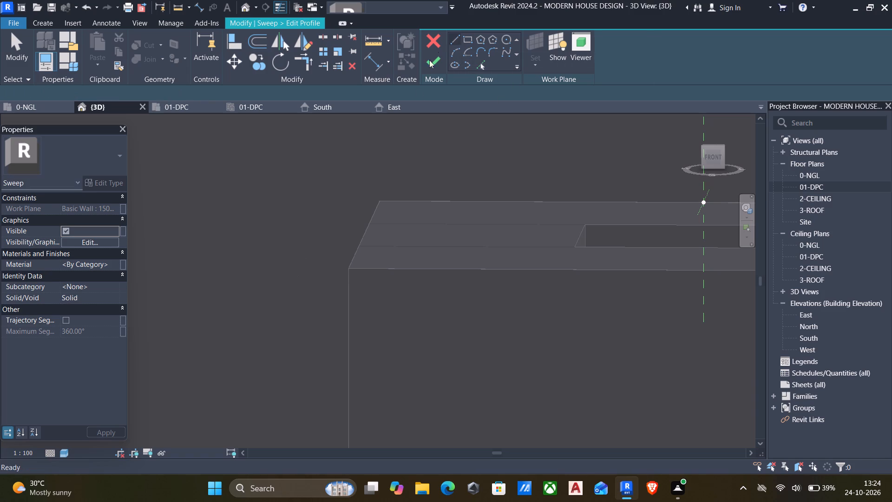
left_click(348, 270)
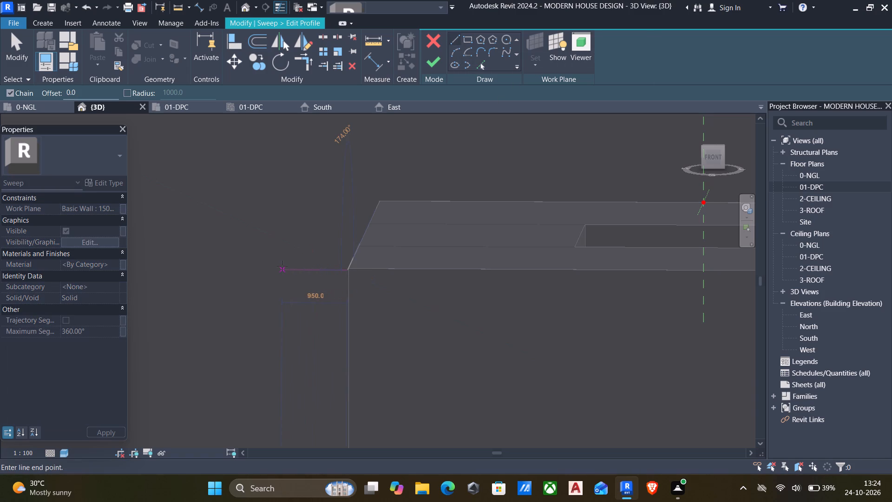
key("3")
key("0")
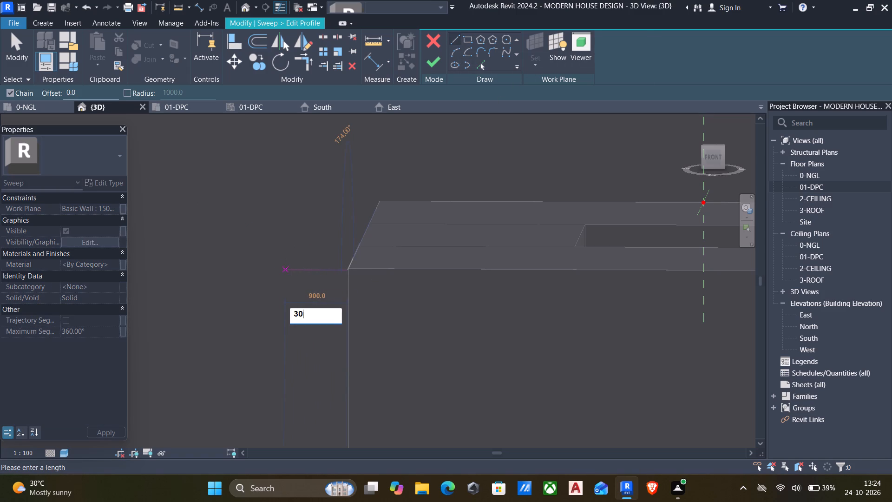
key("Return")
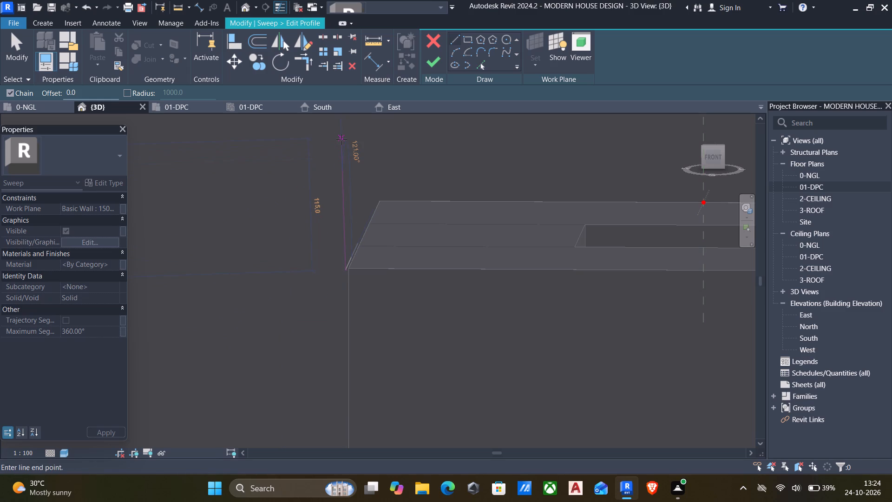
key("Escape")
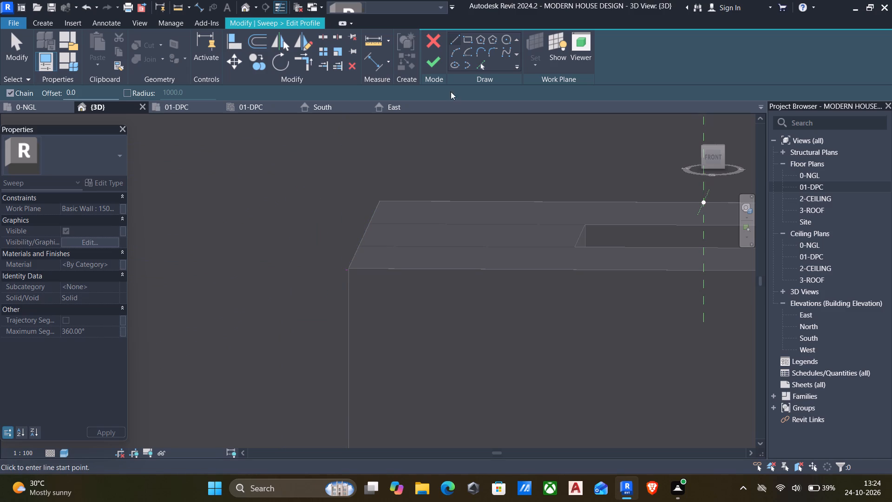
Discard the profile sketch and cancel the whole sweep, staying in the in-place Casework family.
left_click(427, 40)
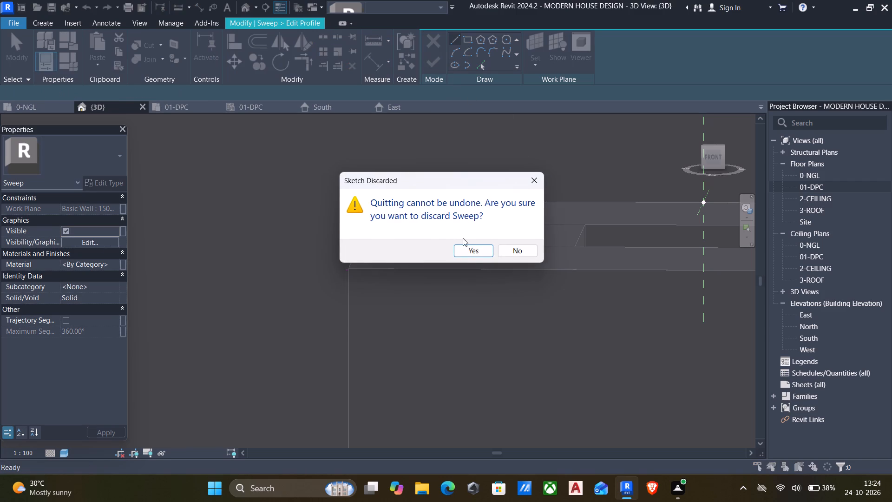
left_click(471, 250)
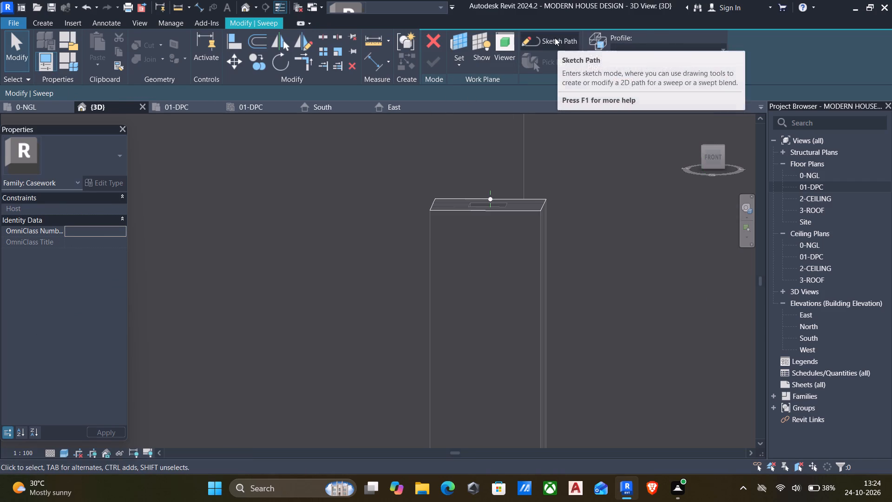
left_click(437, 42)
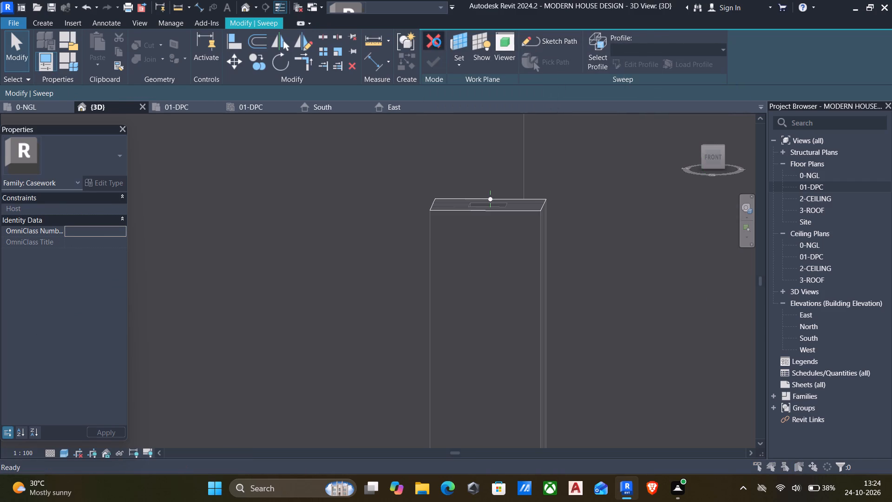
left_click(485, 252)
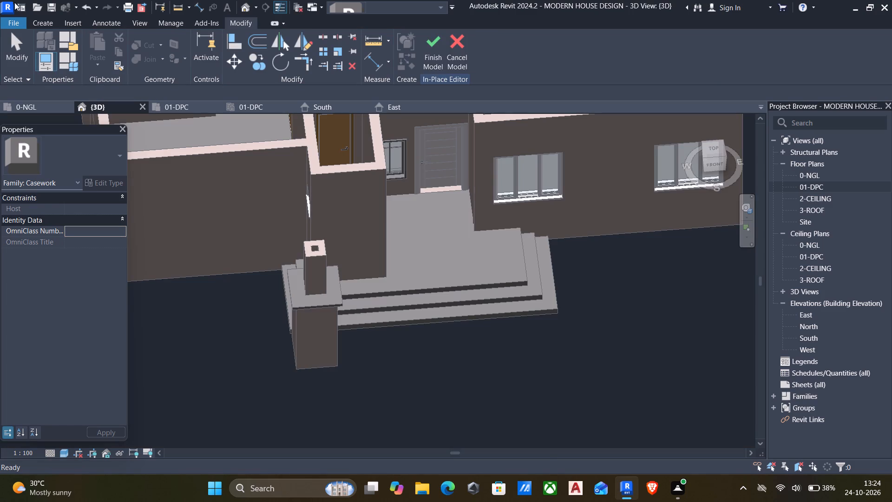
Start a new sweep on the inner shaft's top face and sketch its path as a rectangle along the face's outer edges.
left_click(42, 23)
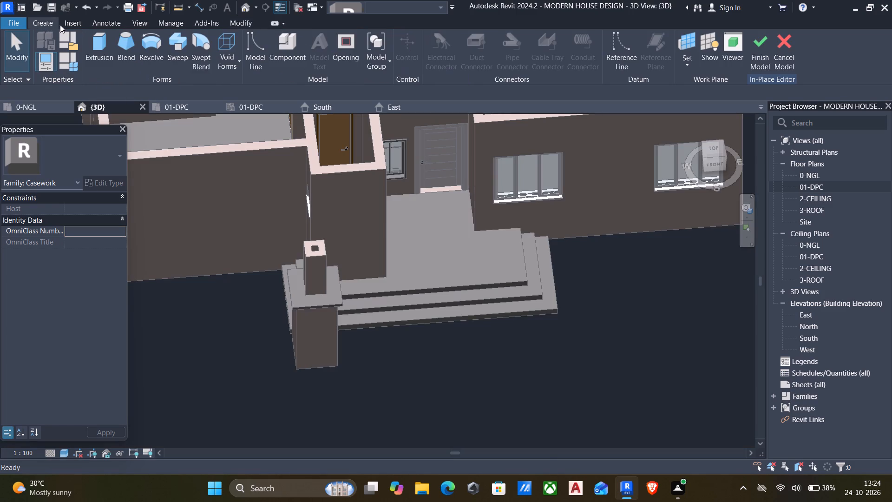
left_click(183, 40)
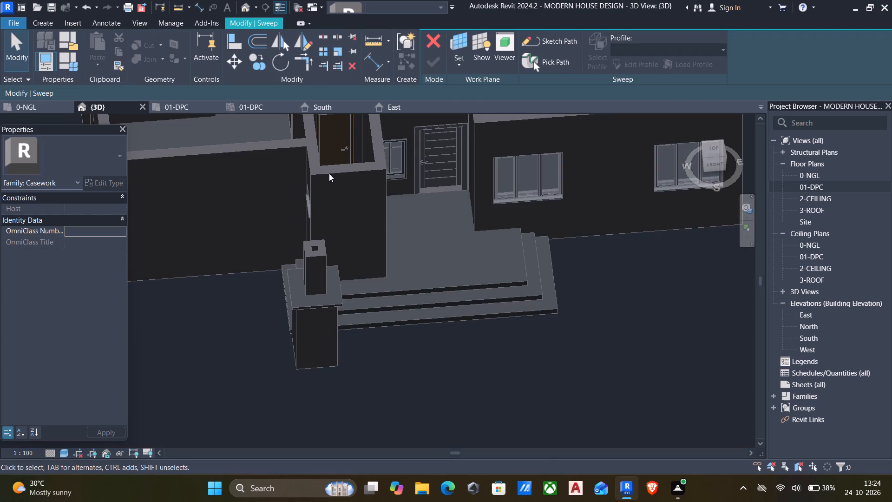
left_click(557, 39)
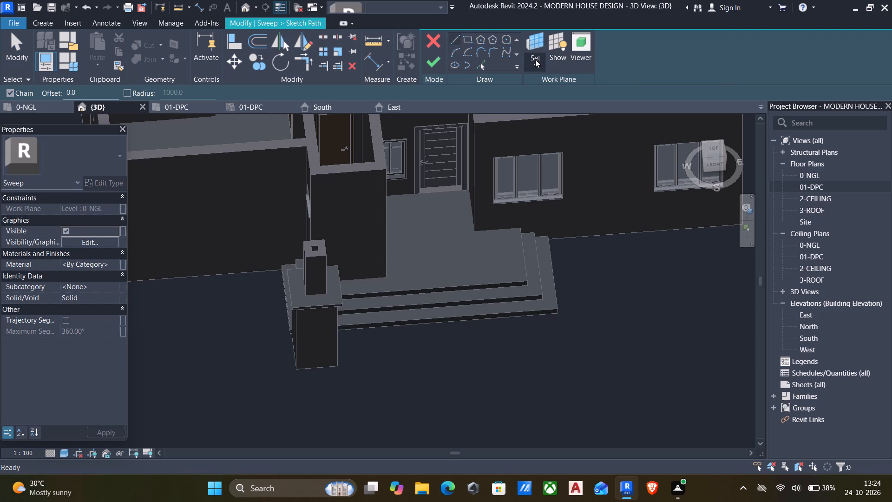
left_click(535, 60)
left_click(556, 106)
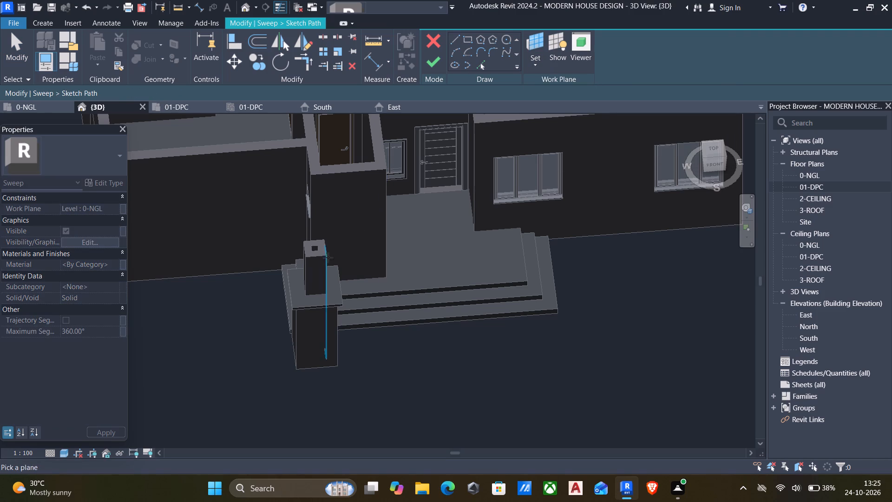
scroll(315, 258, "up", 4)
left_click(311, 251)
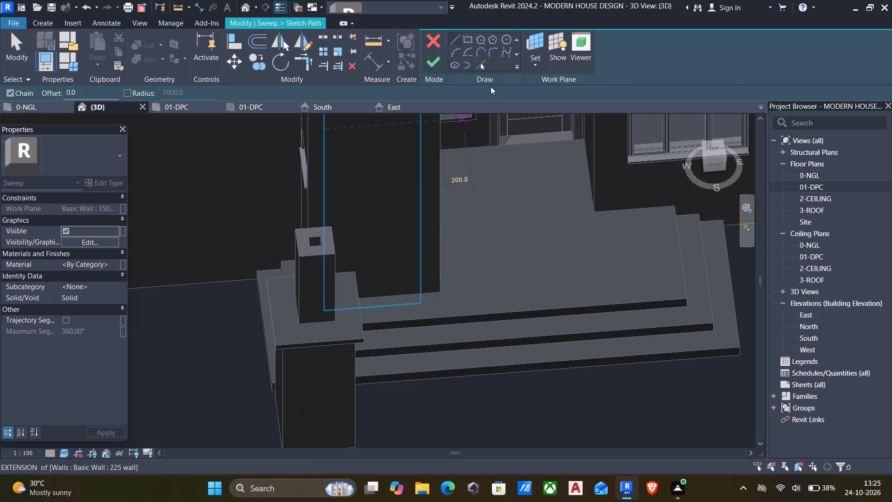
left_click(465, 38)
scroll(316, 239, "up", 4)
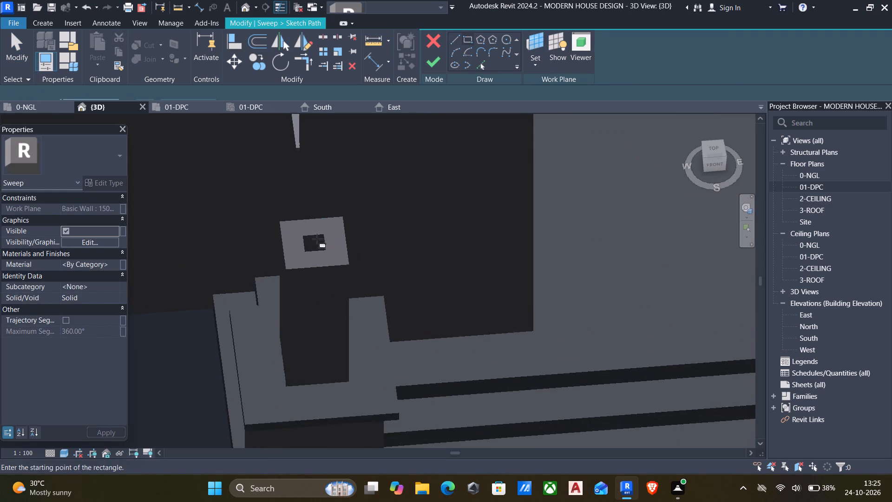
scroll(307, 234, "up", 5)
left_click(252, 210)
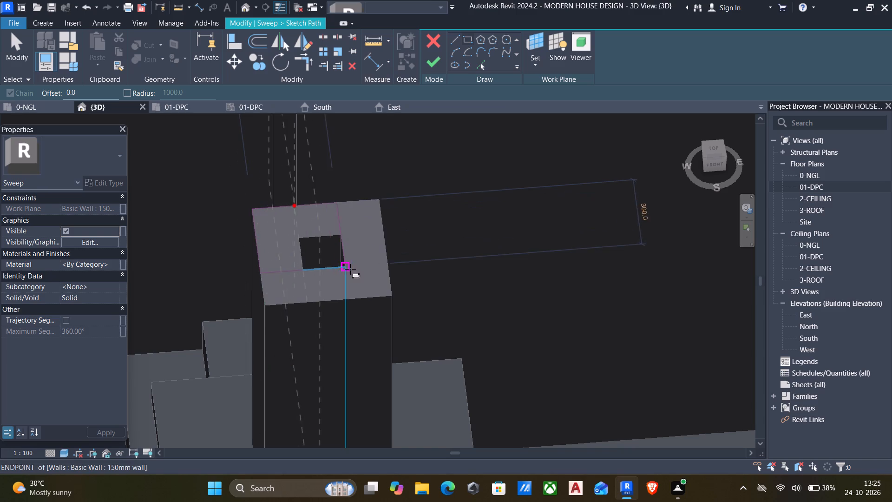
left_click(389, 295)
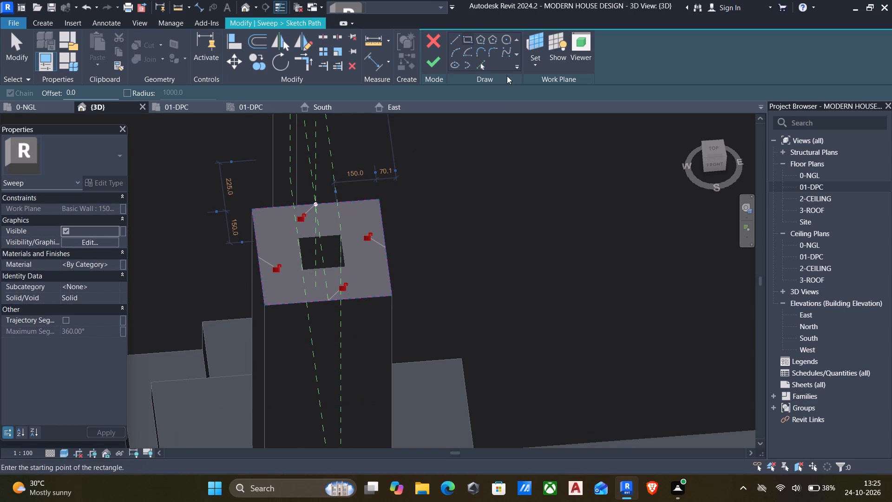
left_click(436, 59)
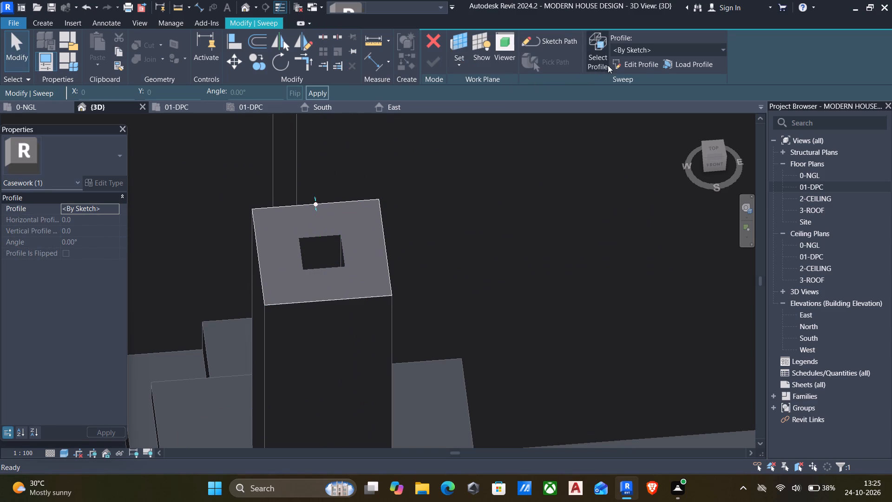
Open the sweep's profile for sketching, show its work plane, examine how it crosses the shaft's top, and discard the profile sketch.
left_click(636, 63)
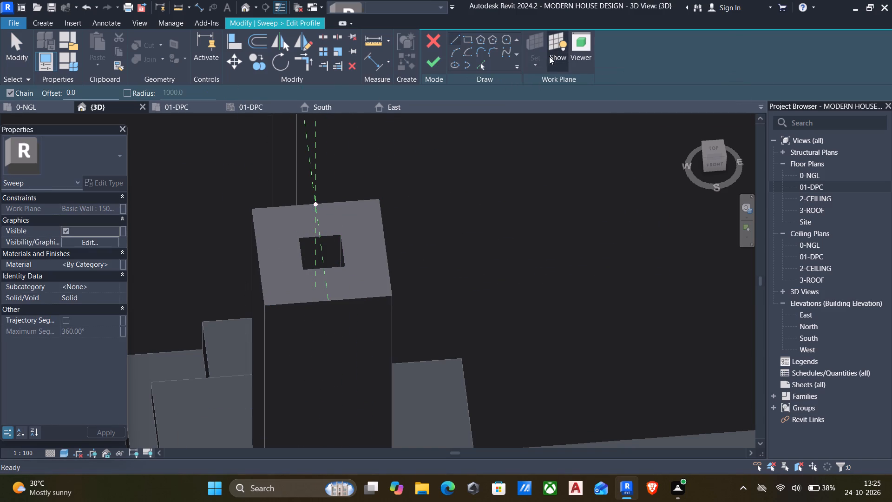
left_click(558, 51)
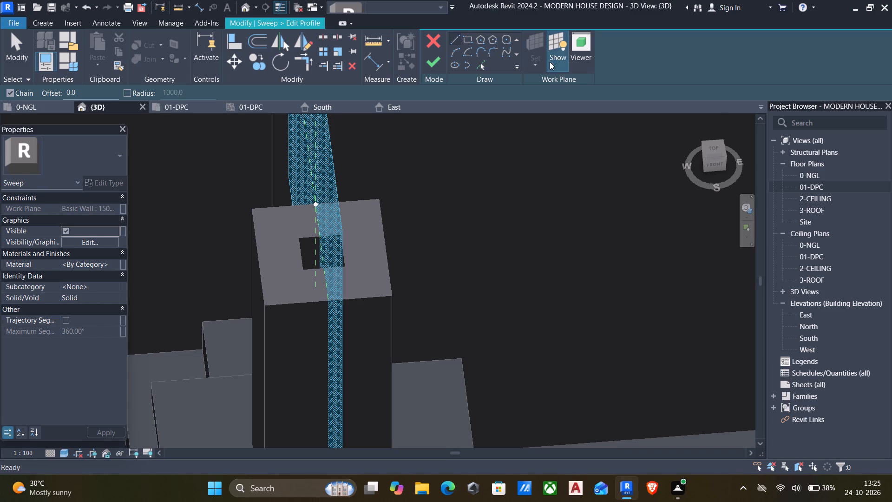
scroll(442, 304, "down", 1)
middle_click_drag(417, 300, 370, 298, "shift")
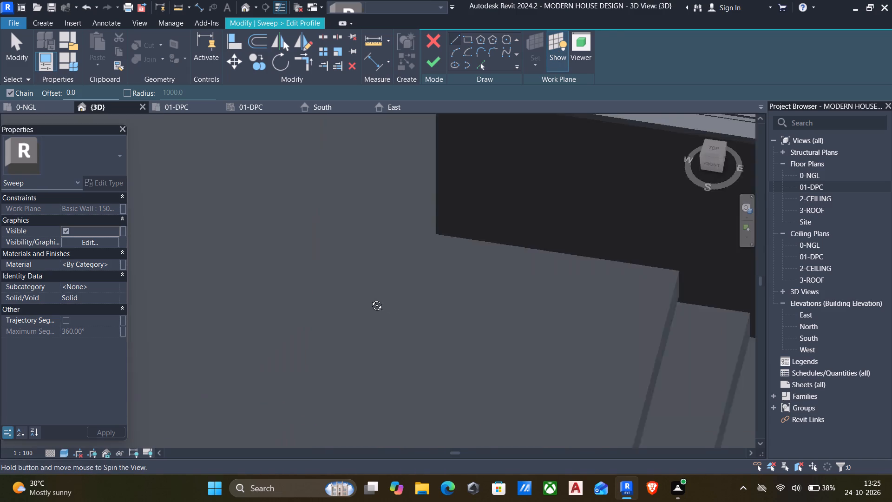
middle_click_drag(370, 298, 430, 277, "shift")
scroll(437, 275, "down", 6)
middle_click_drag(506, 239, 505, 239, "shift")
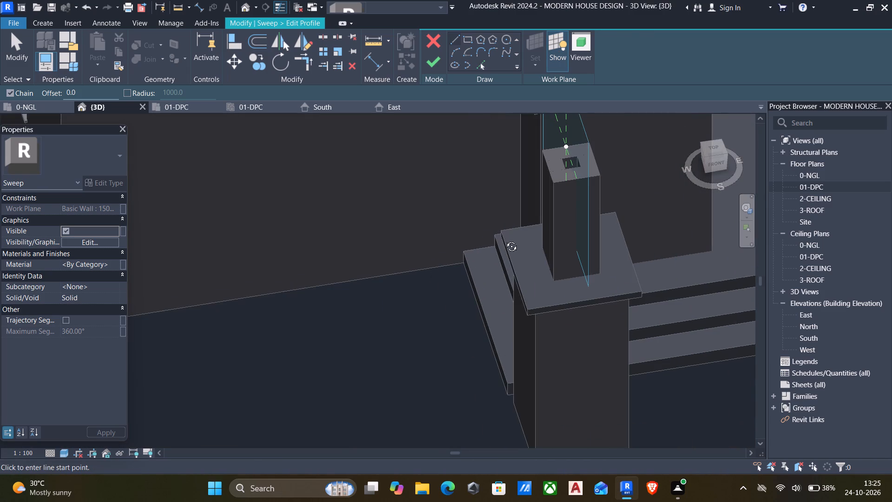
middle_click_drag(505, 239, 497, 231, "shift")
scroll(503, 230, "down", 4)
middle_click_drag(509, 230, 515, 271)
middle_click_drag(508, 269, 499, 253, "shift")
middle_click_drag(496, 243, 668, 351)
middle_click_drag(639, 338, 616, 304, "shift")
middle_click_drag(397, 250, 474, 387)
scroll(492, 312, "up", 12)
scroll(474, 276, "up", 4)
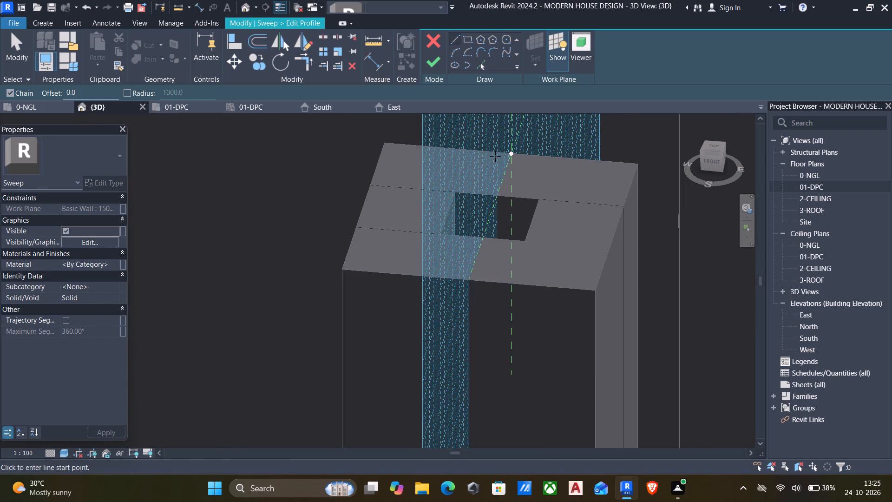
left_click(430, 41)
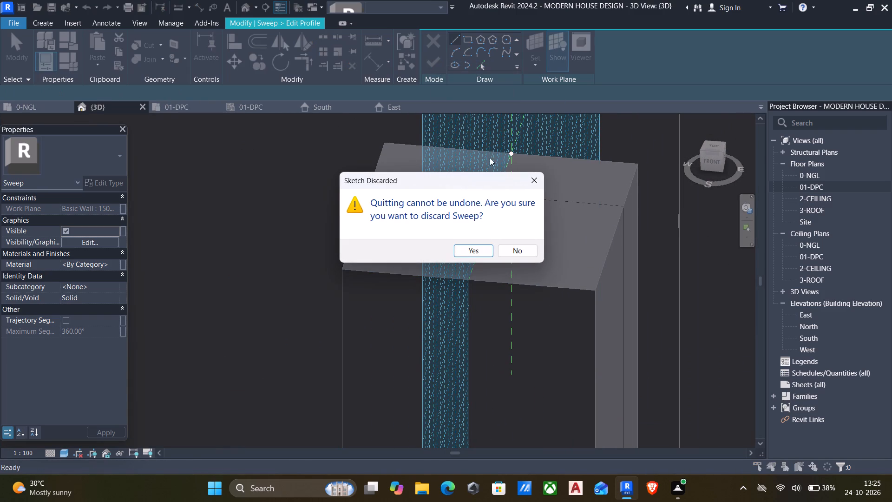
left_click(476, 251)
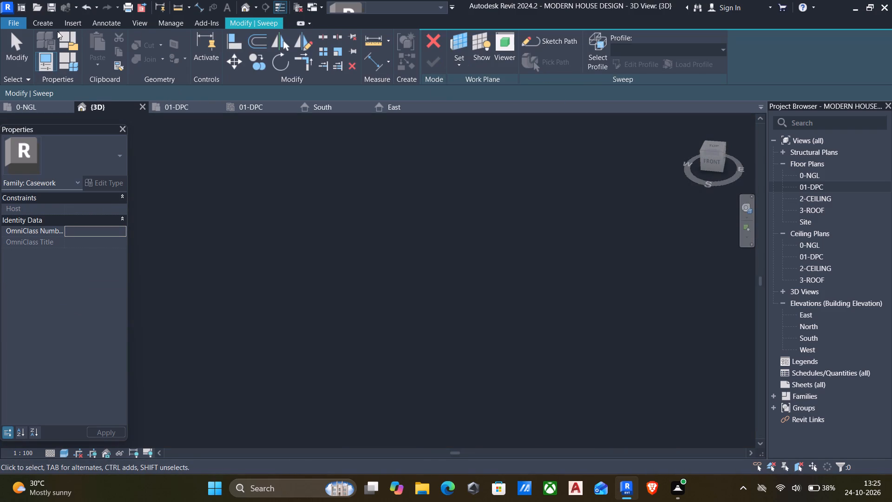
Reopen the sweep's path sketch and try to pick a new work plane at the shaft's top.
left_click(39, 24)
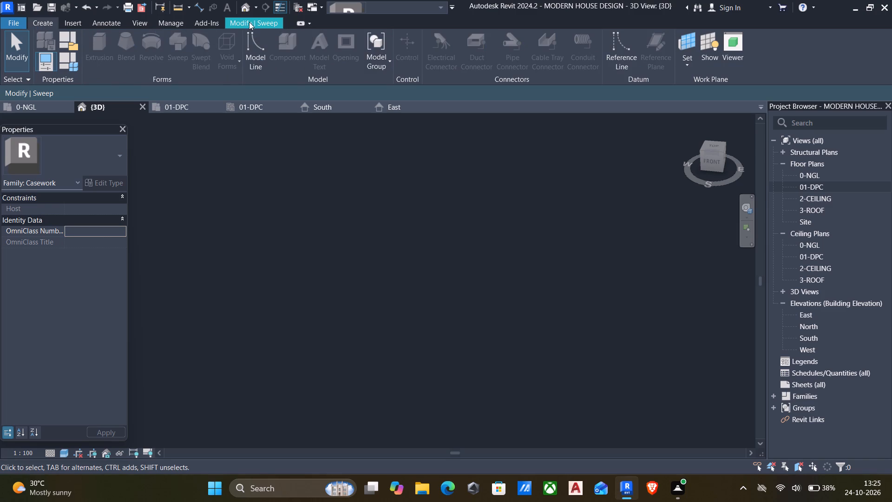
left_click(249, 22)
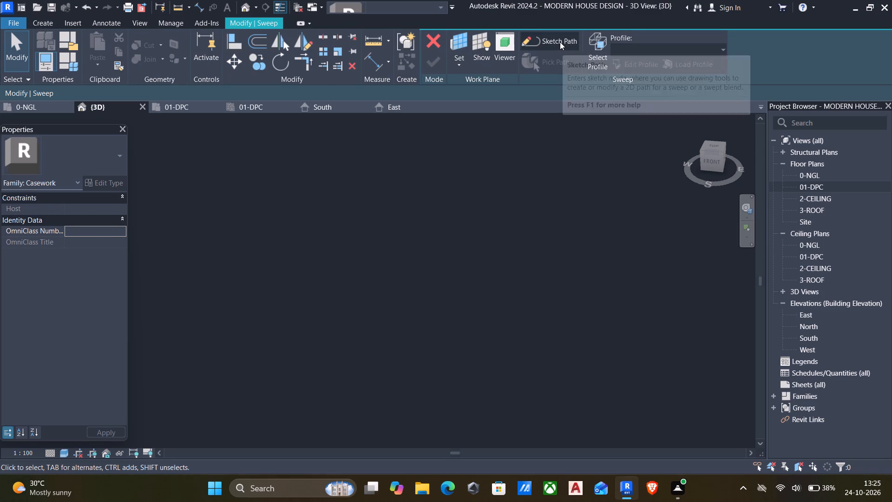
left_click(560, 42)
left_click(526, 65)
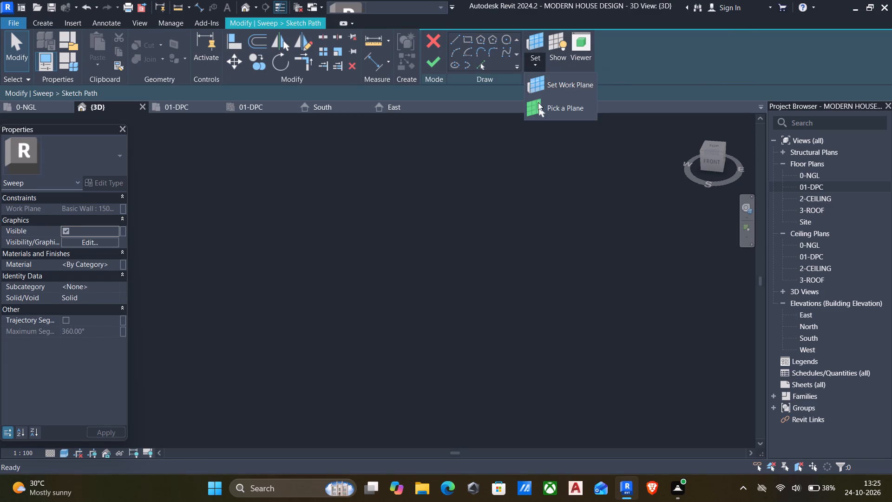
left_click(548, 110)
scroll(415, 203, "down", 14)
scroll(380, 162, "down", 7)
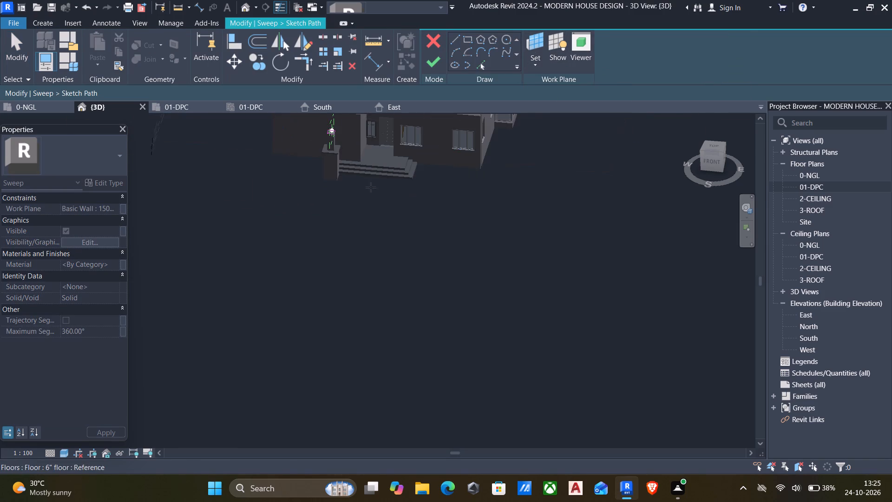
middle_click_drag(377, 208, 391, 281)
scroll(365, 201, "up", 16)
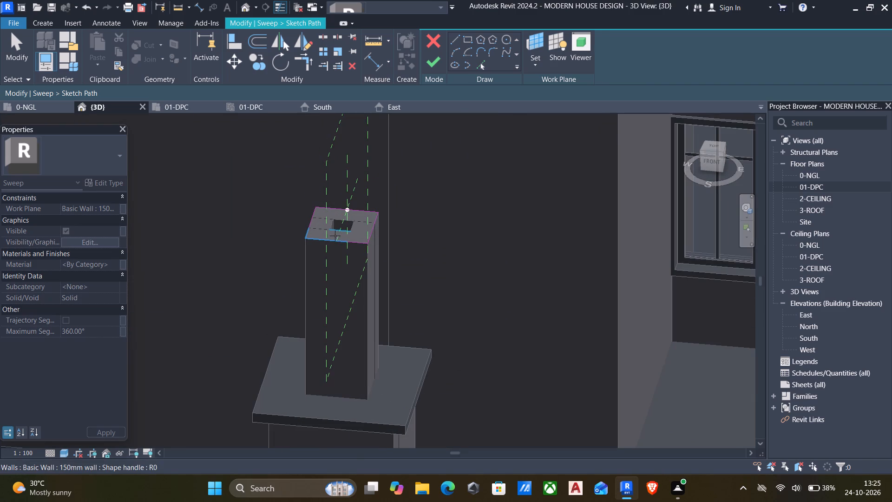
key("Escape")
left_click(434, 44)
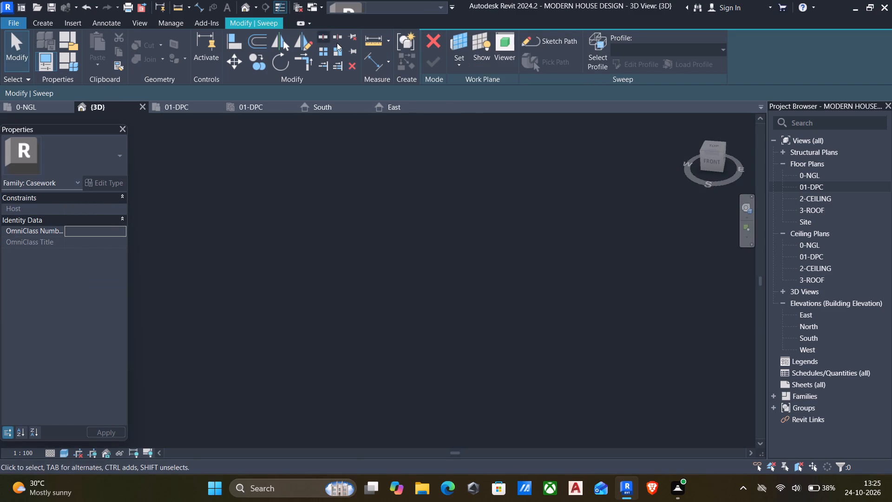
Discard the whole sweep, staying in the in-place Casework family.
left_click(431, 41)
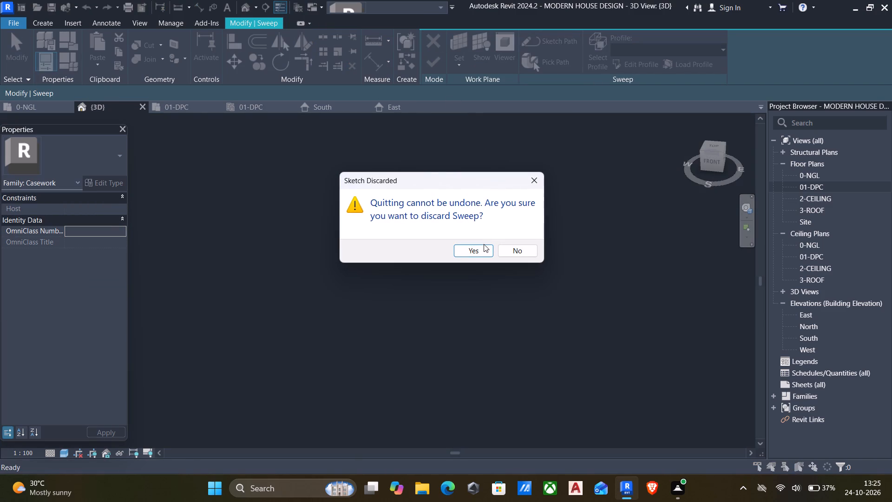
left_click(483, 246)
Start a new sweep with the inner shaft's top face as its work plane, show that plane, and open the path sketch.
left_click(50, 21)
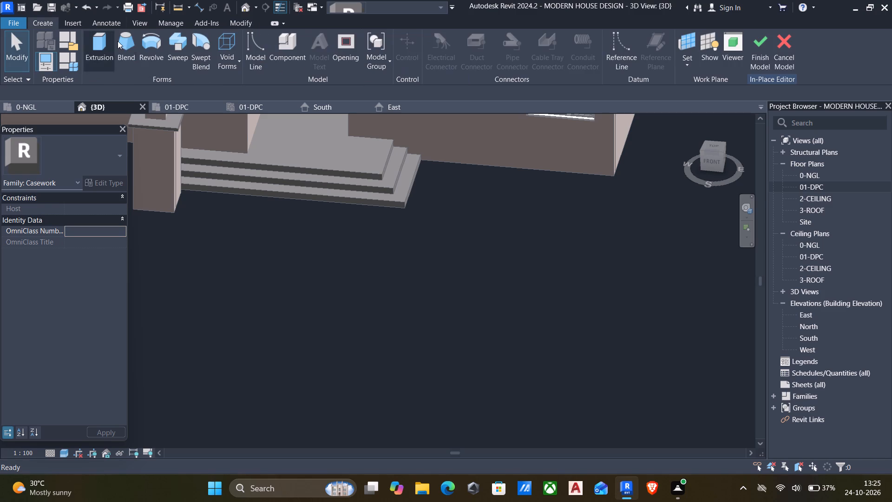
left_click(176, 43)
middle_click_drag(338, 220, 328, 291)
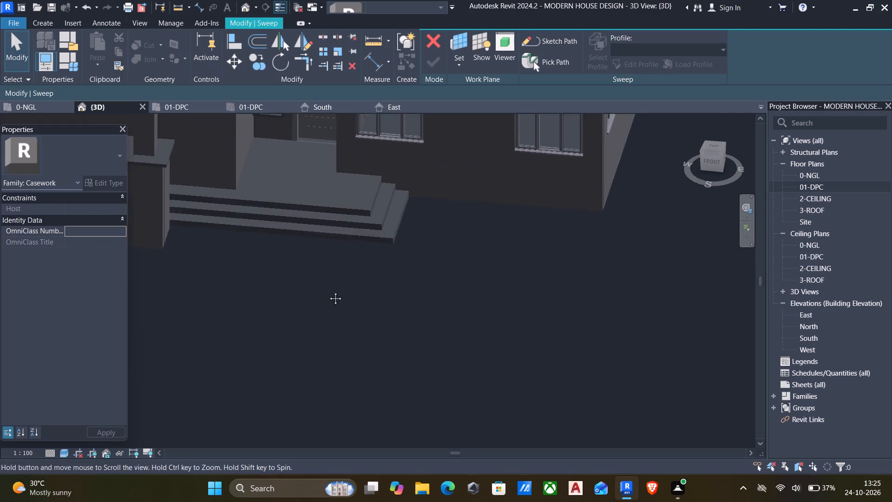
middle_click_drag(328, 291, 363, 339)
scroll(348, 339, "up", 1)
middle_click_drag(368, 339, 470, 345)
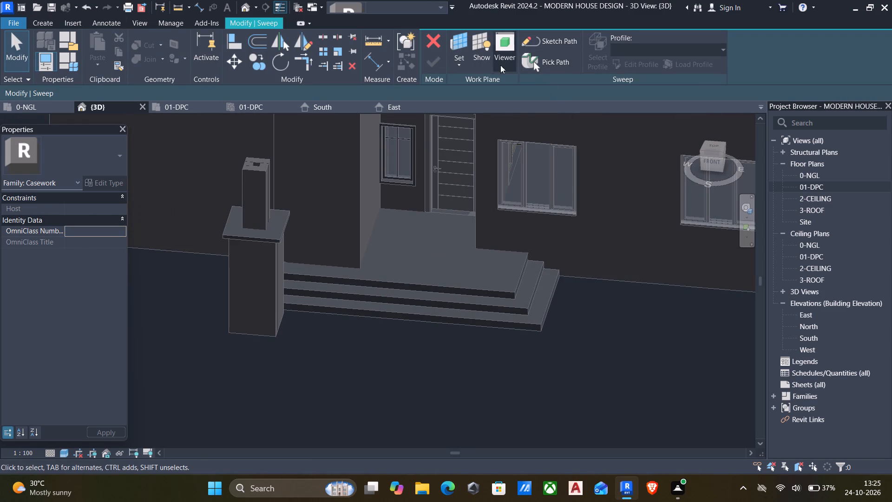
left_click(453, 63)
left_click(485, 107)
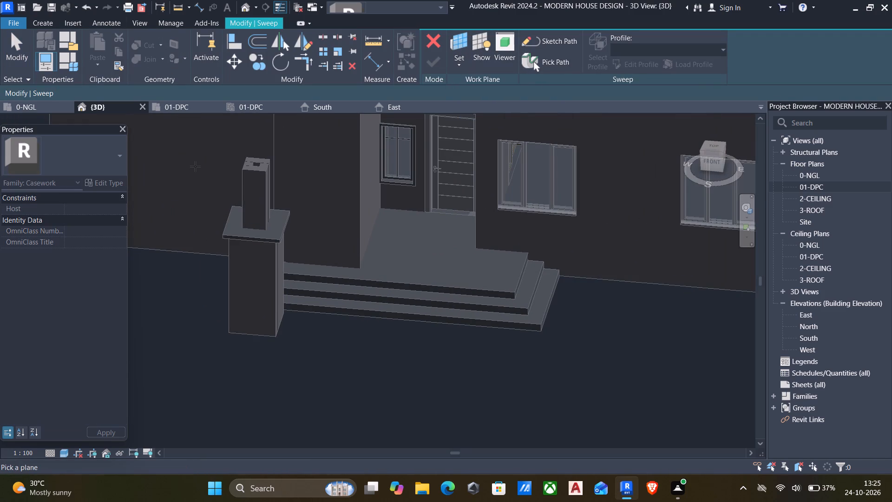
scroll(246, 184, "up", 4)
left_click(254, 157)
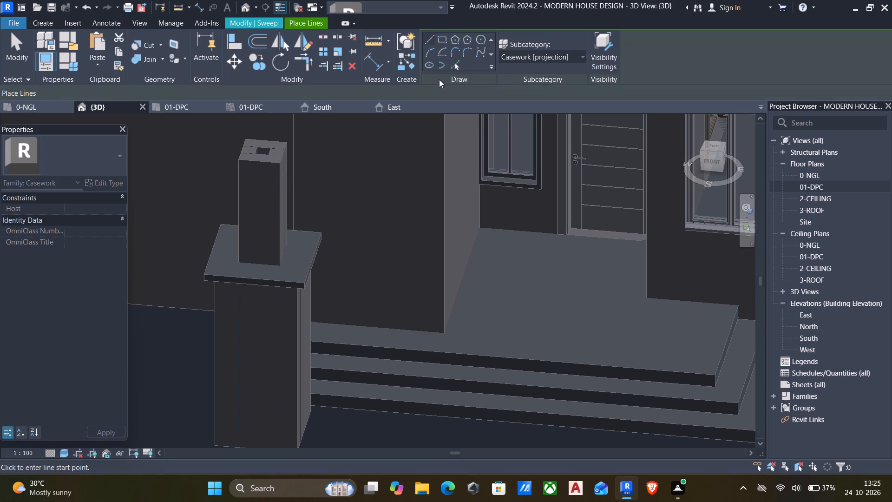
left_click(265, 23)
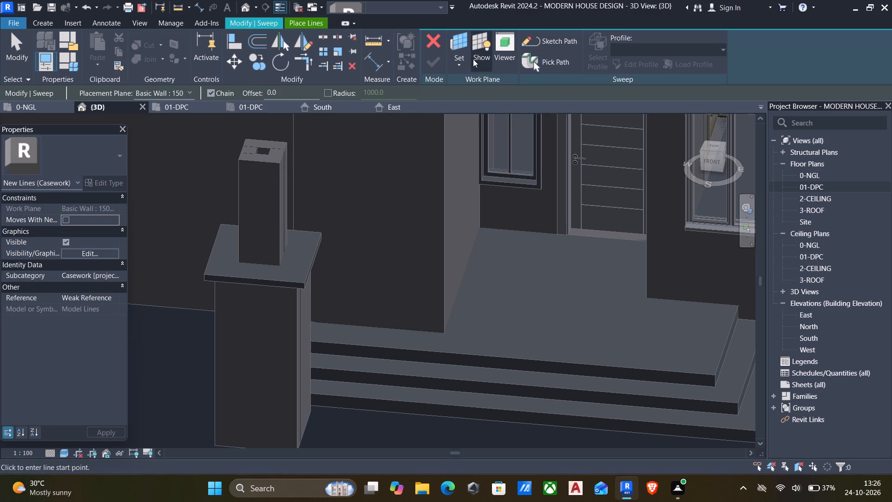
left_click(477, 44)
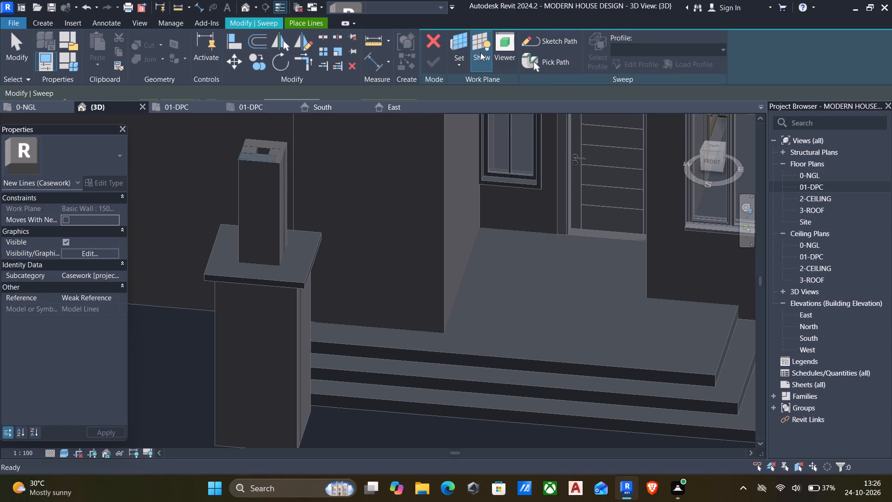
left_click(552, 39)
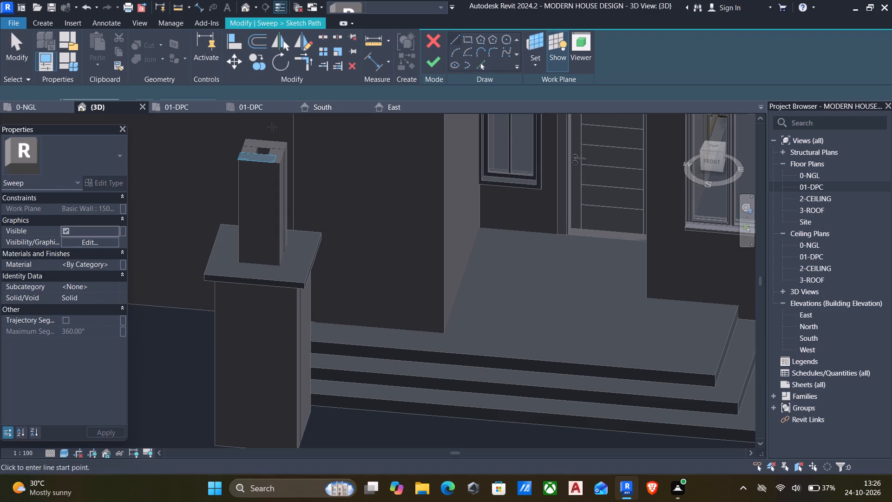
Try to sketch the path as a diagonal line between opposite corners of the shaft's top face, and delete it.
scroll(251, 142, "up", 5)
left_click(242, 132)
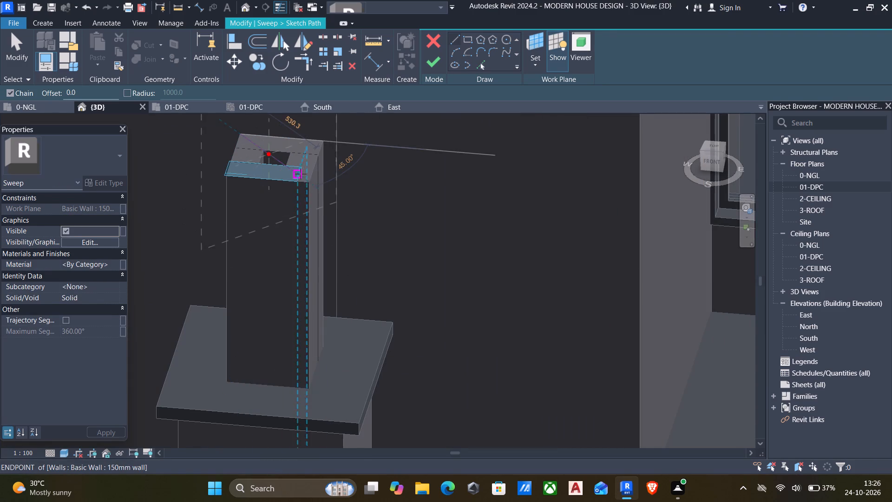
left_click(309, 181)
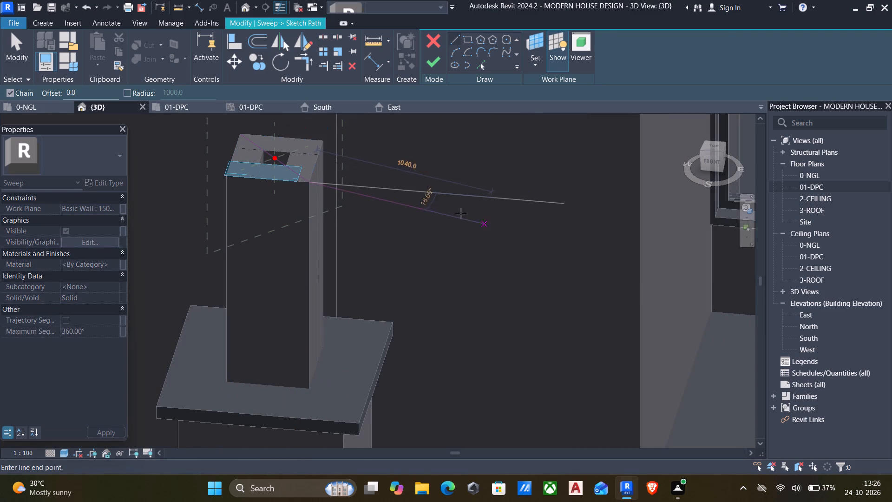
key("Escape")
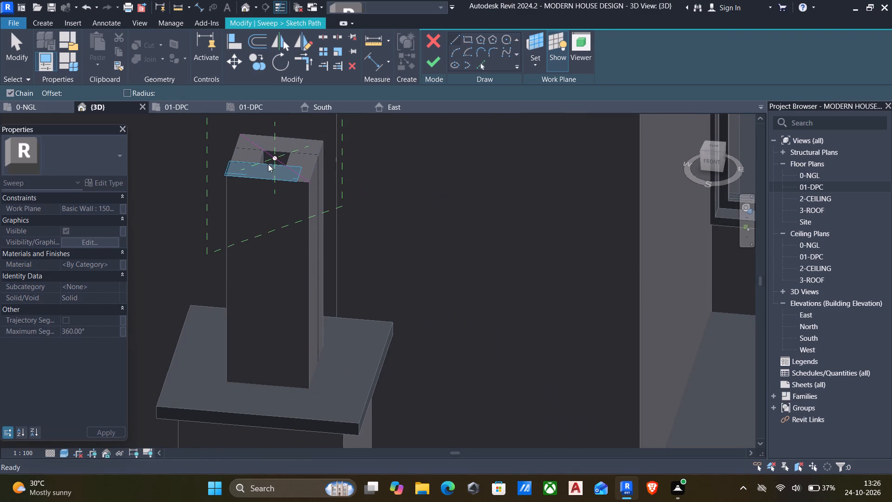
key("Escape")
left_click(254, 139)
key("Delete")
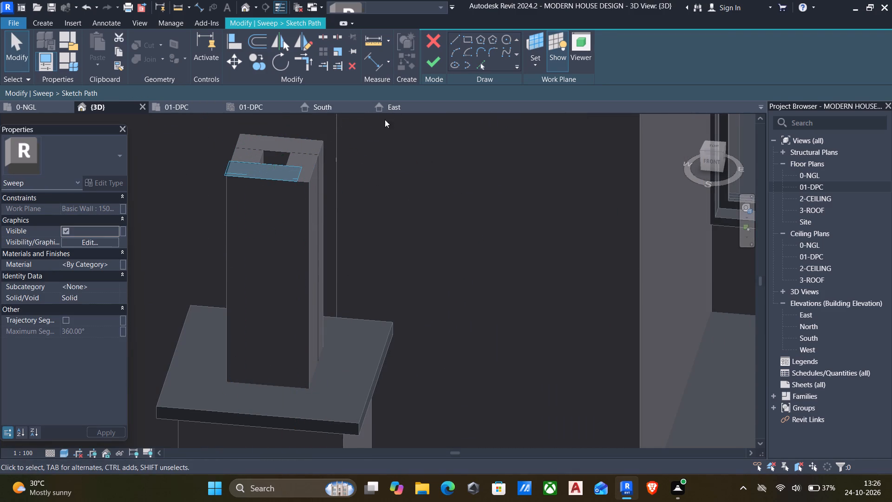
Sketch the sweep's path as a rectangle along the outer edges of the shaft's top face and finish the path.
left_click(466, 39)
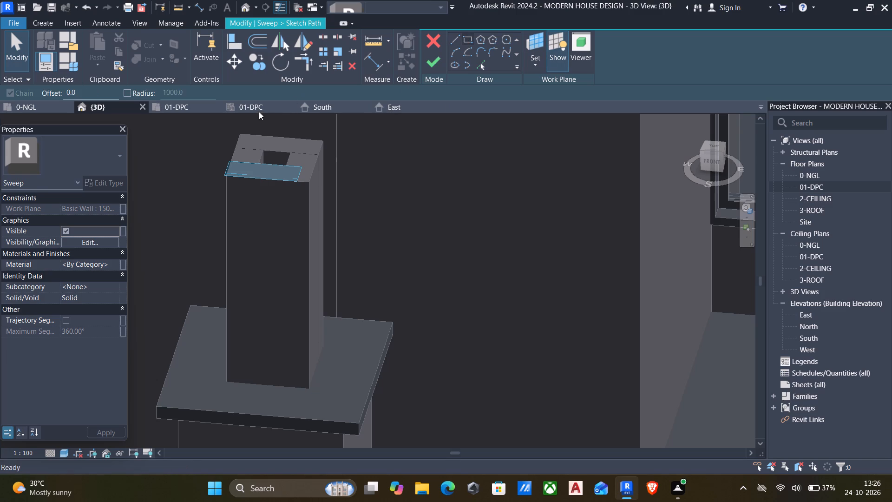
left_click(240, 135)
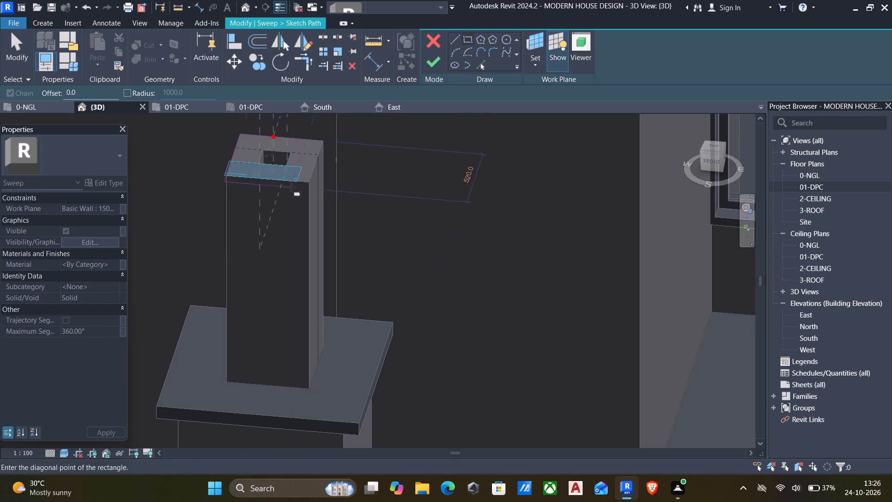
left_click(309, 183)
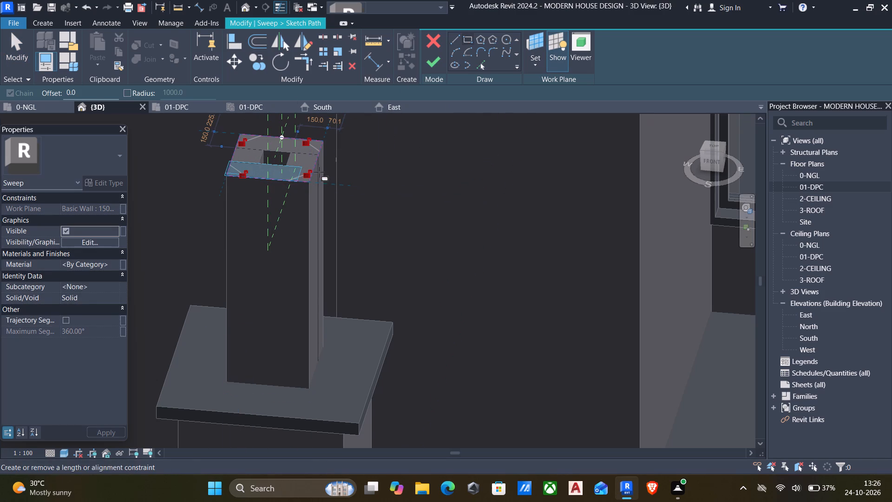
key("Escape")
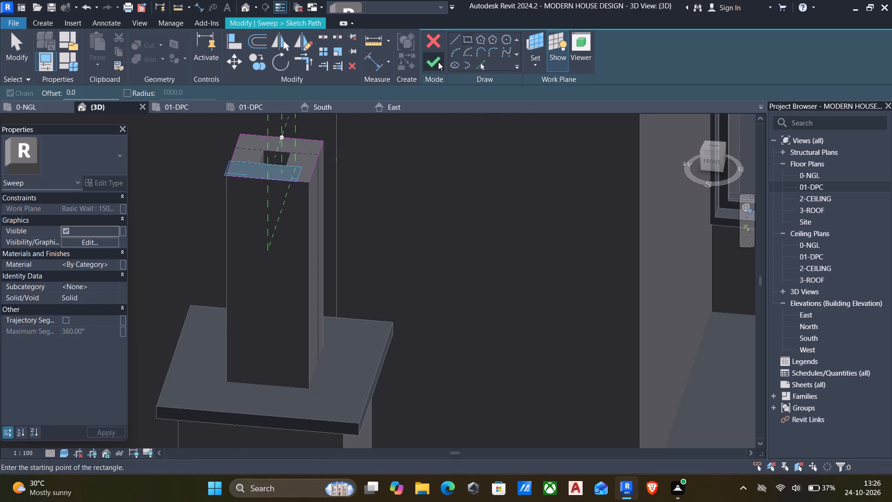
left_click(438, 62)
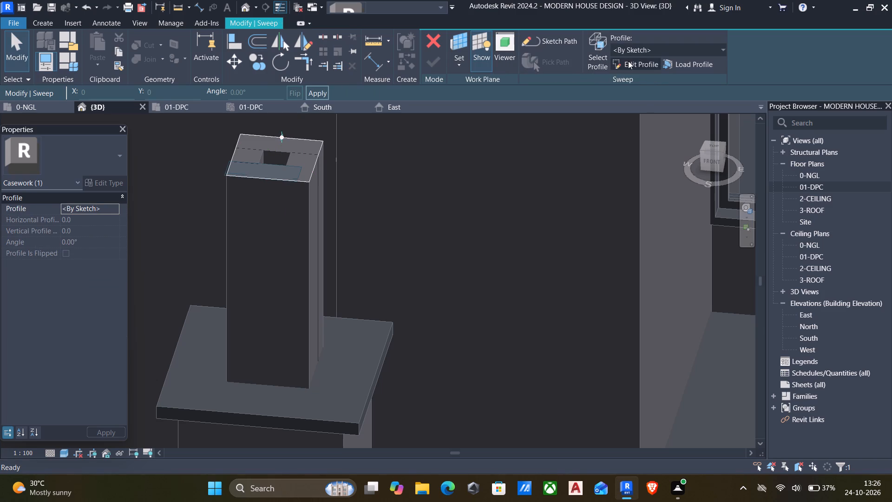
Open the sweep's profile for sketching, examine its work plane against the shaft's top, and discard the profile sketch.
left_click(629, 61)
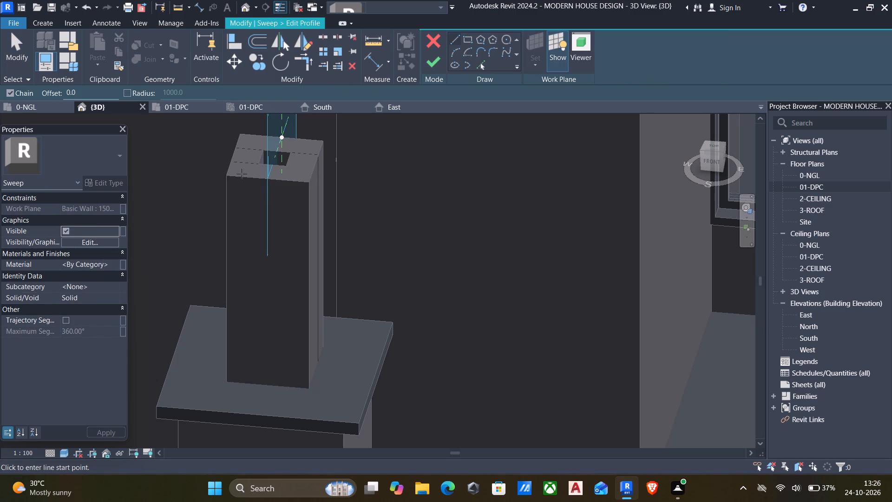
middle_click_drag(257, 175, 442, 283)
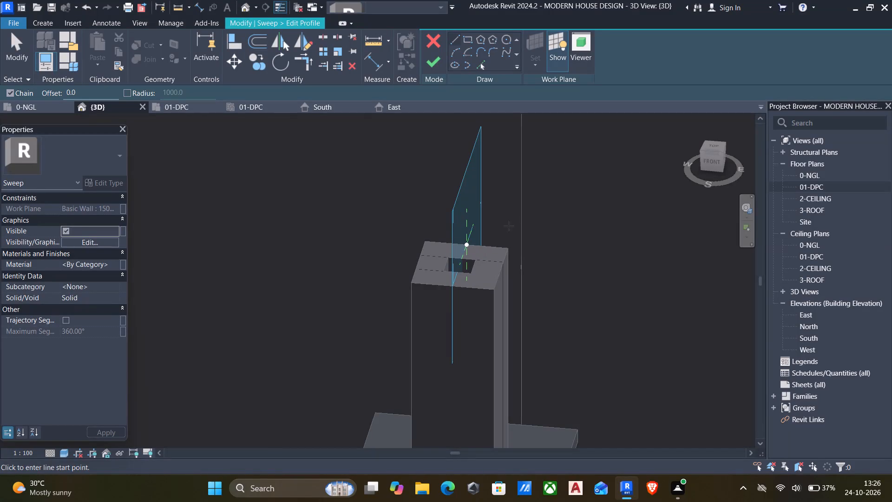
left_click(438, 41)
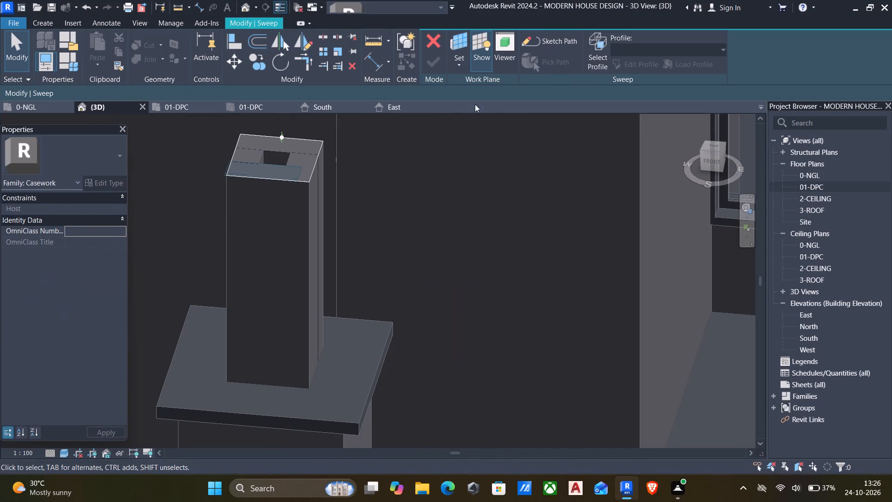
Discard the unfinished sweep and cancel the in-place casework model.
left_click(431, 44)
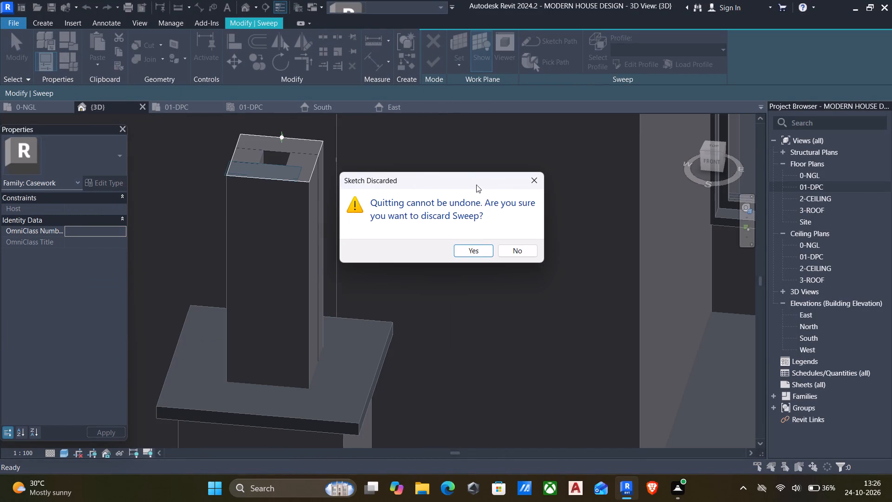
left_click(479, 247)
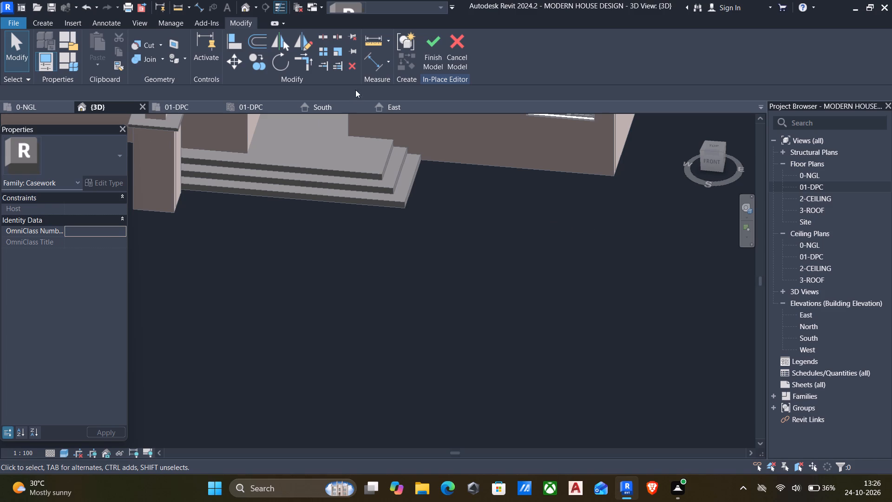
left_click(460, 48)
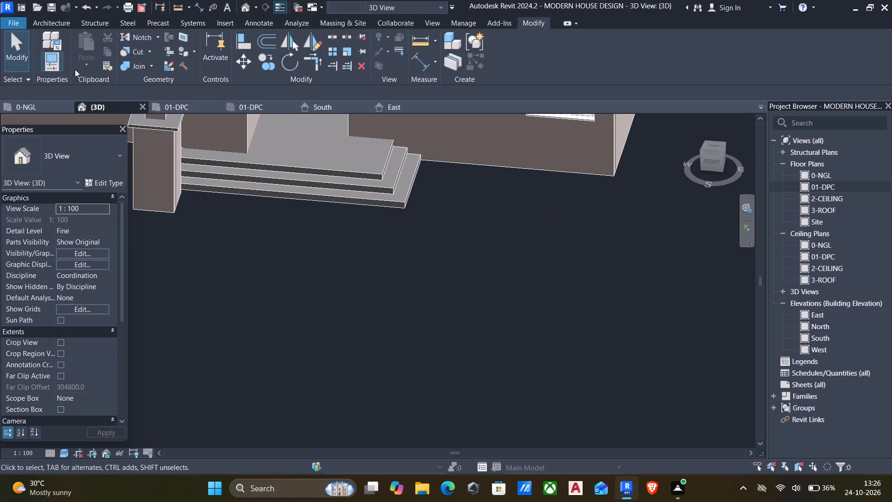
Create a new in-place model in the Casework category named Casework 1 and start a solid sweep.
middle_click_drag(300, 227, 493, 342)
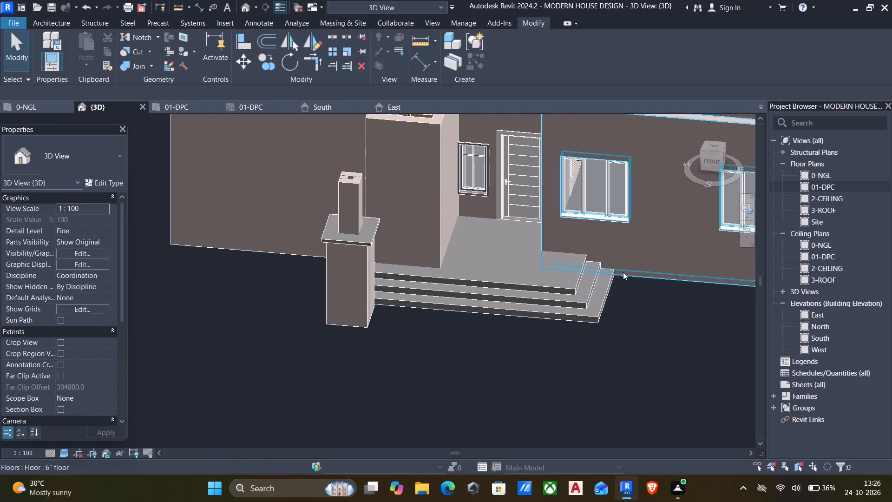
left_click(708, 158)
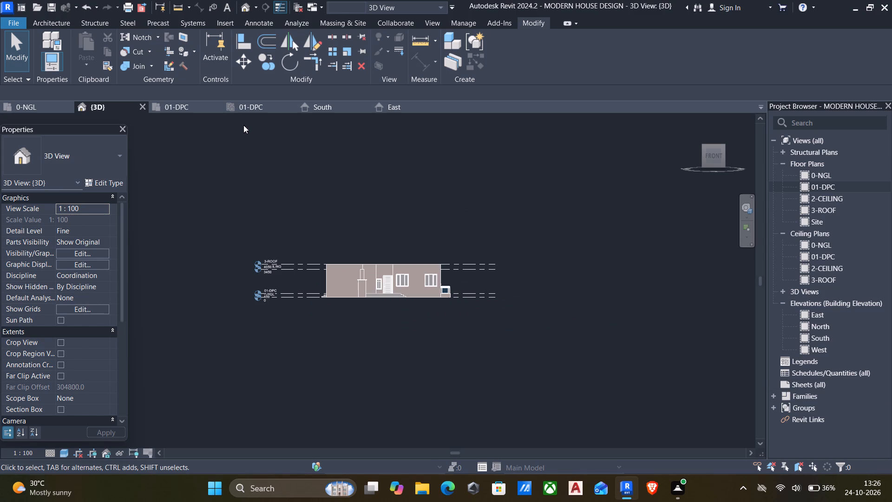
left_click(52, 16)
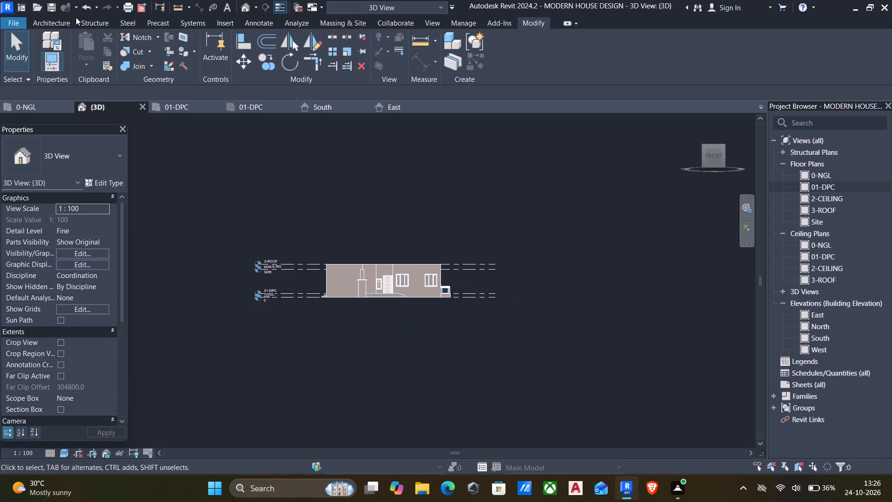
left_click(76, 17)
left_click(59, 20)
left_click(138, 63)
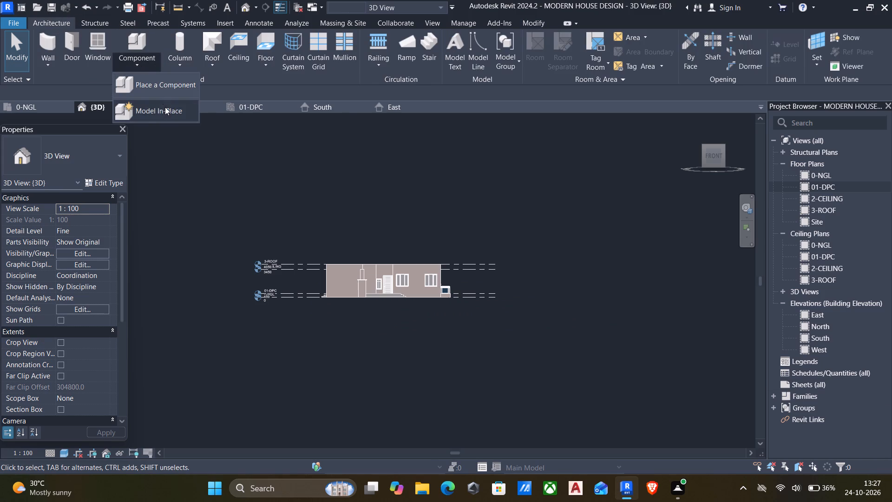
left_click(164, 109)
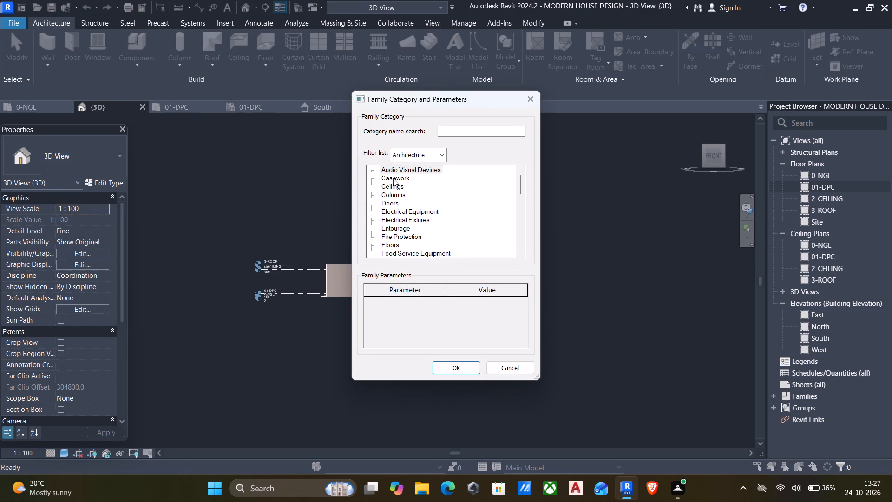
left_click(391, 175)
left_click(447, 370)
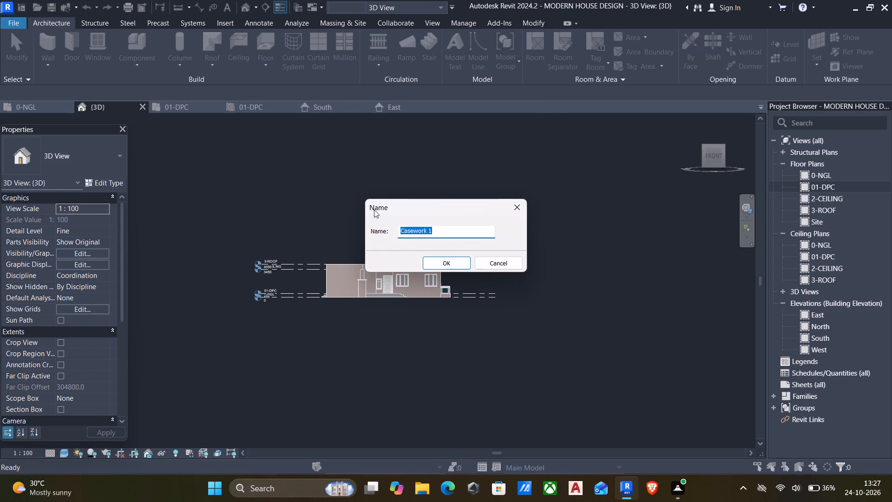
left_click(440, 262)
left_click(178, 44)
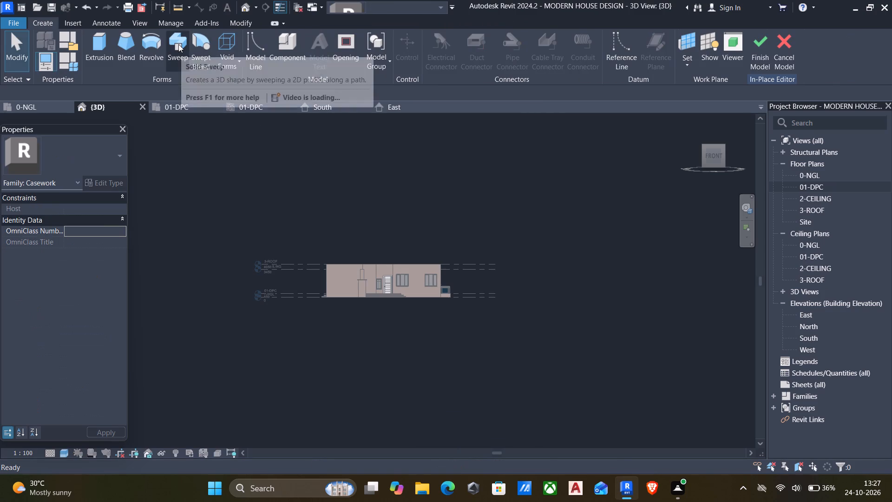
In the 01-DPC floor plan, sketch the sweep path as a 450 mm square along the column shaft's outer edges and finish the path.
double_click(807, 186)
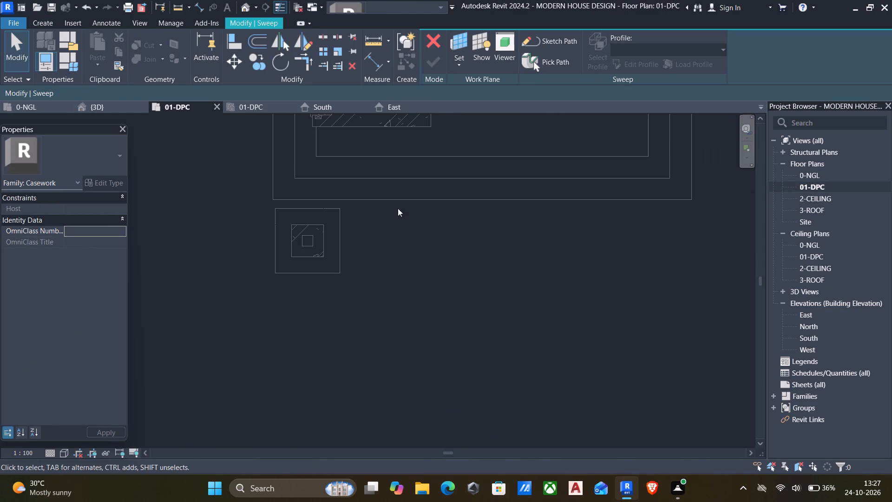
left_click(554, 40)
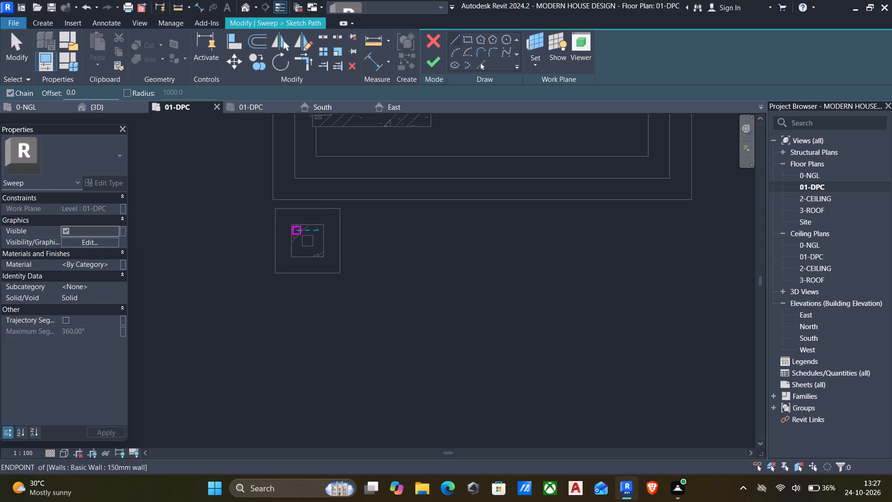
scroll(309, 232, "up", 7)
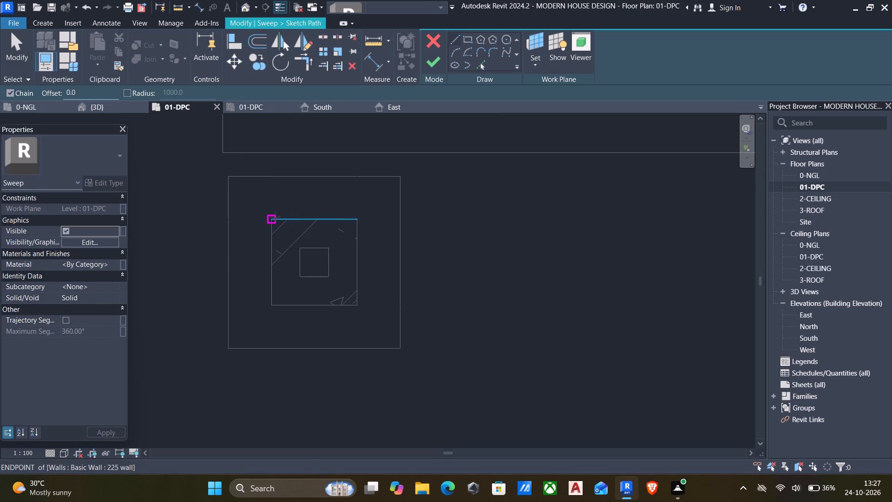
left_click(271, 217)
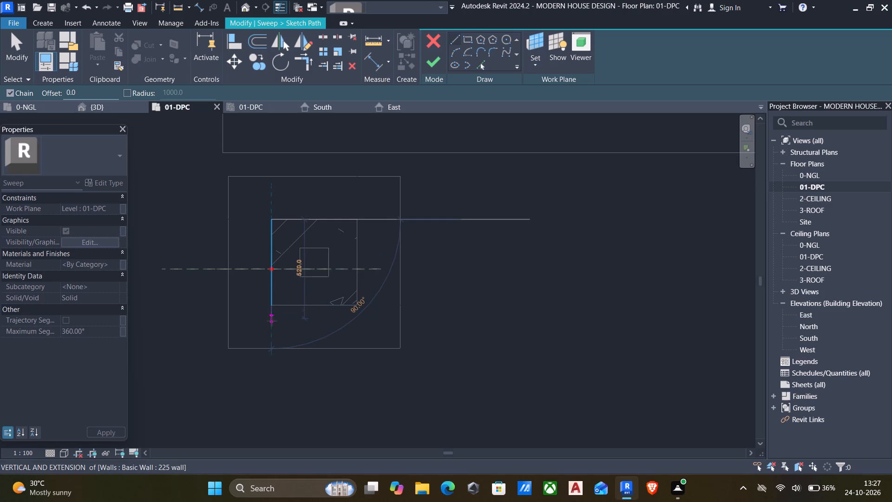
left_click(269, 307)
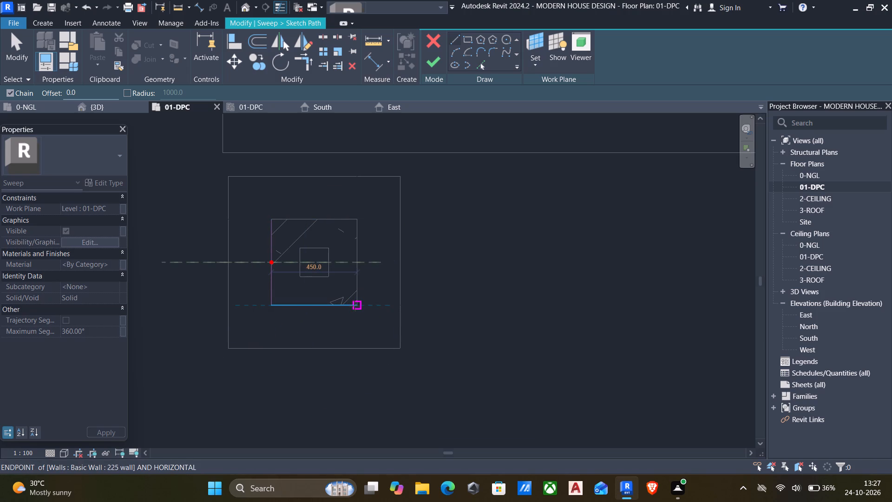
left_click(357, 306)
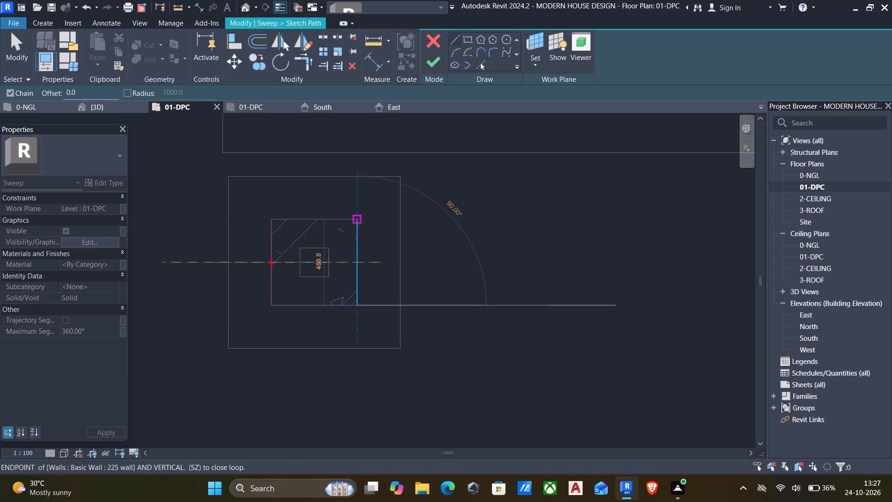
left_click(358, 221)
left_click(270, 219)
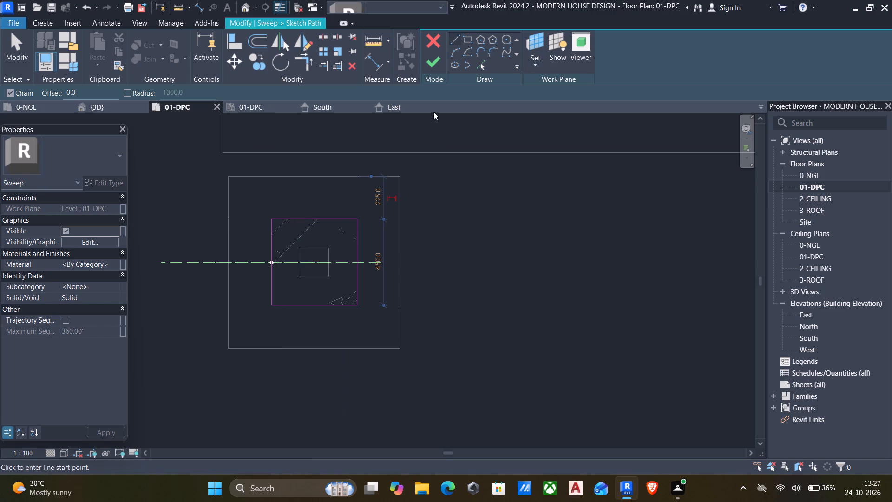
left_click(429, 66)
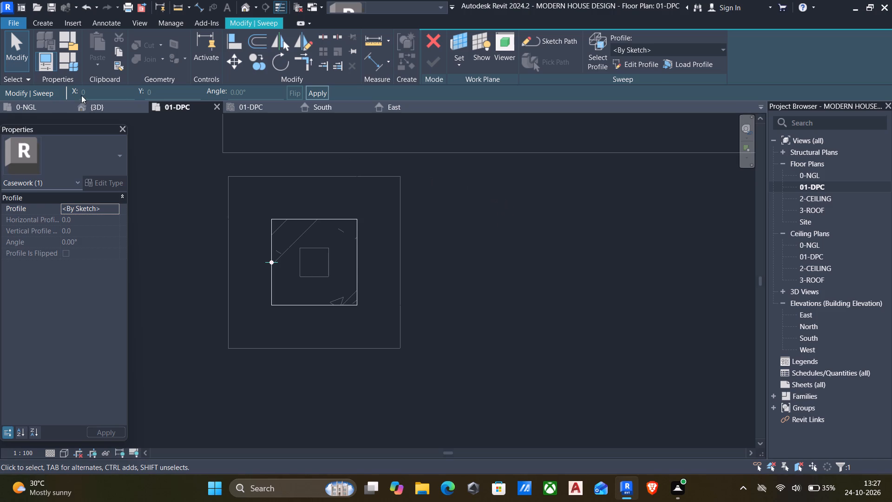
In the front 3D view, sketch the profile's stepped side from the shaft's top corner: 30 mm out, 100 mm up, 50 mm out, 200 mm up.
left_click(102, 106)
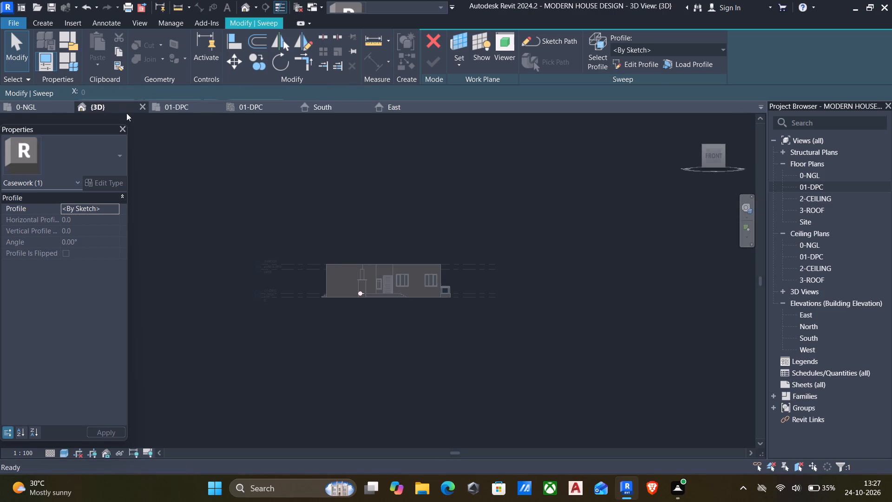
scroll(377, 276, "up", 5)
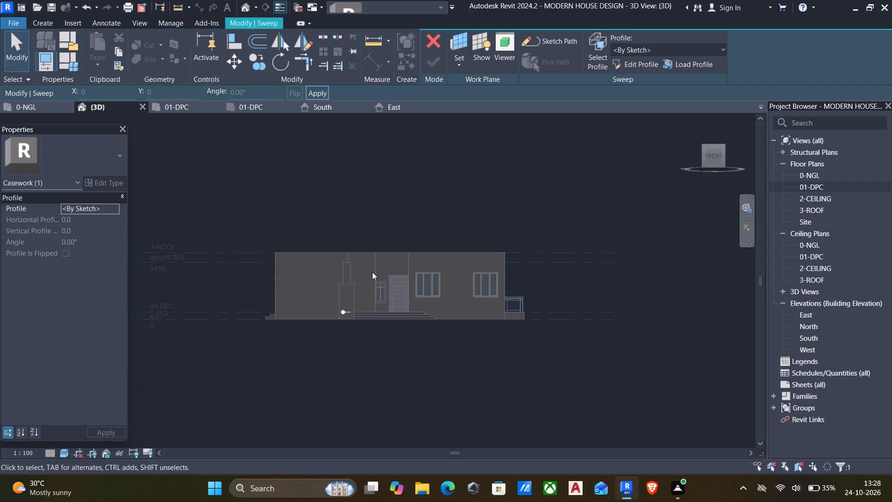
left_click(632, 61)
scroll(347, 287, "up", 4)
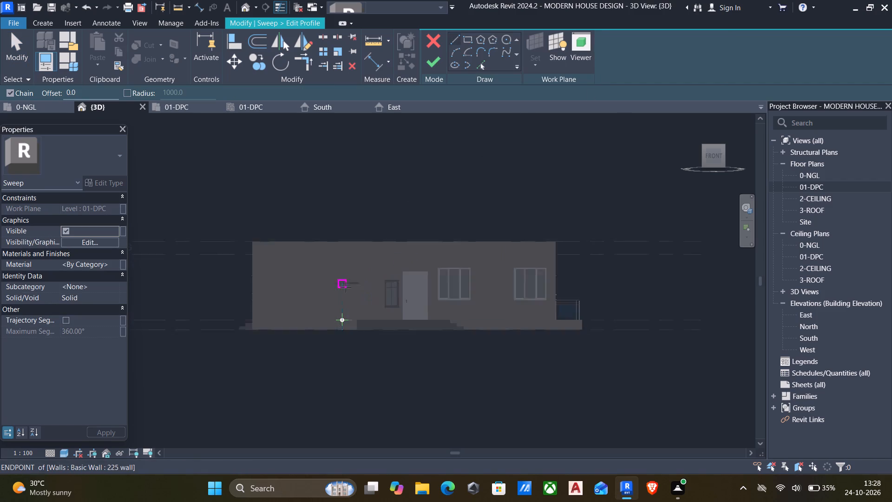
scroll(316, 277, "up", 4)
scroll(332, 221, "up", 5)
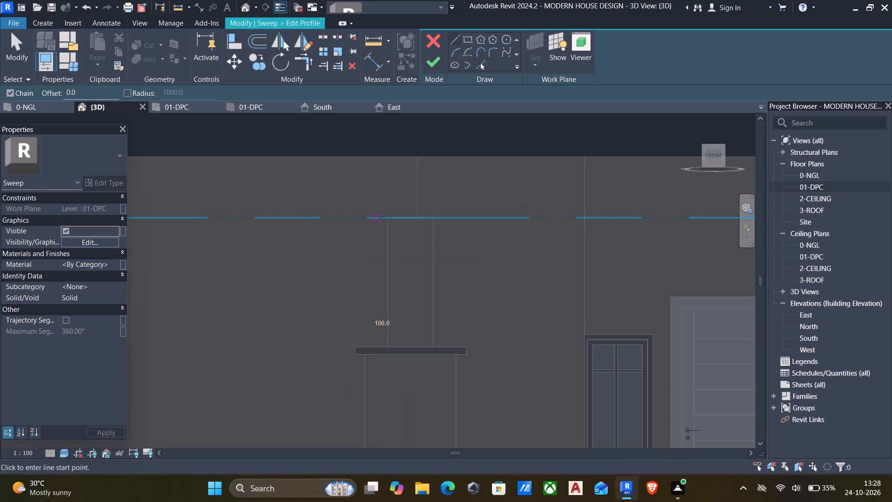
left_click(385, 217)
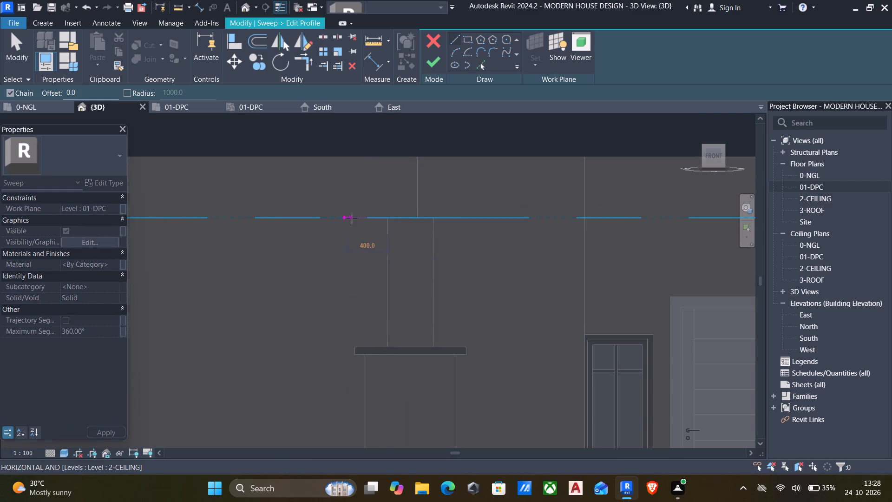
type("30")
key("Return")
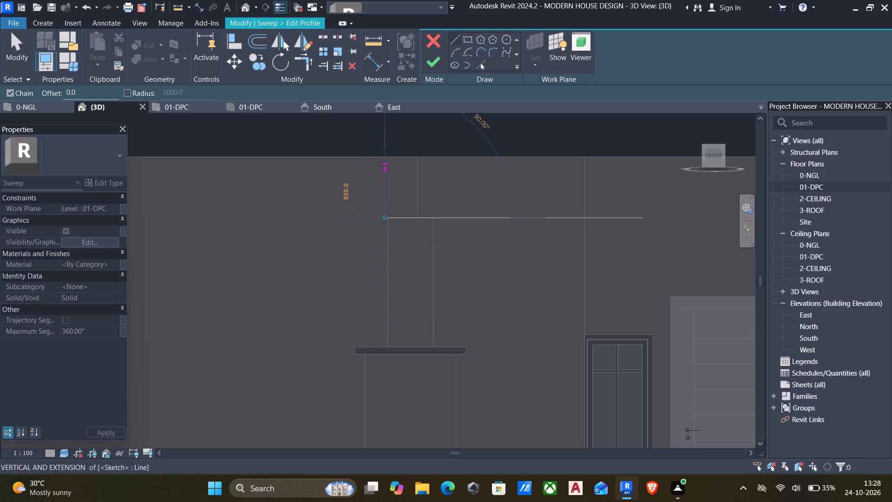
type("100")
key("Return")
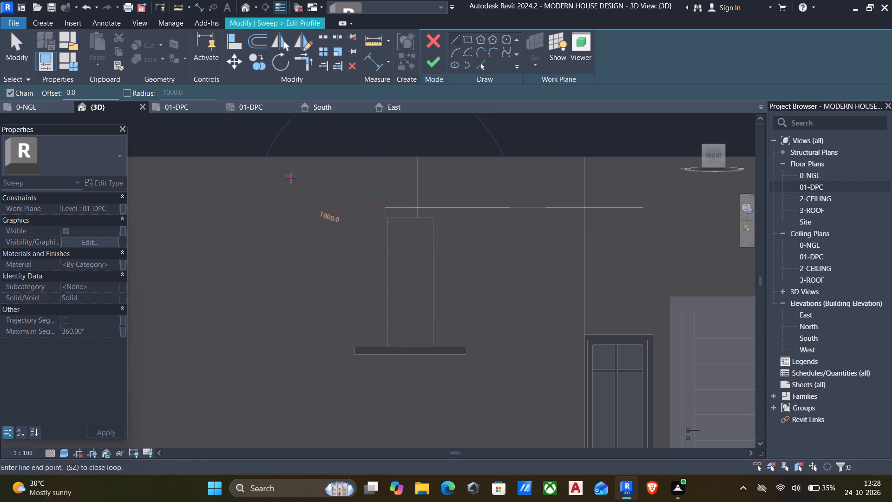
type("50")
key("Return")
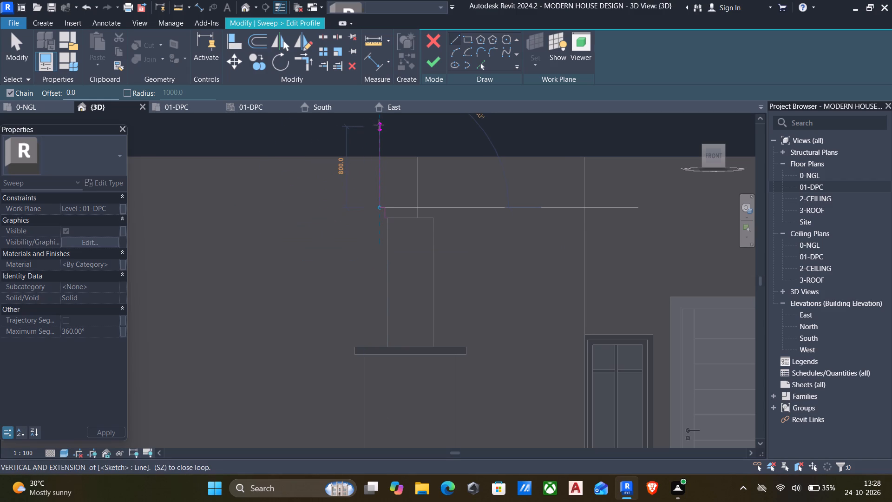
type("200")
key("Return")
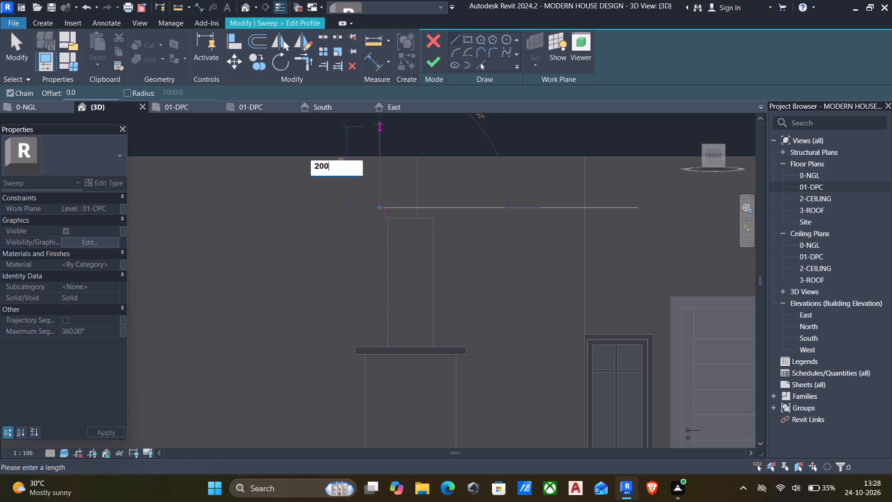
Close the profile across to the shaft's edge line and down to its top corner, then finish the profile and the sweep.
scroll(395, 192, "up", 4)
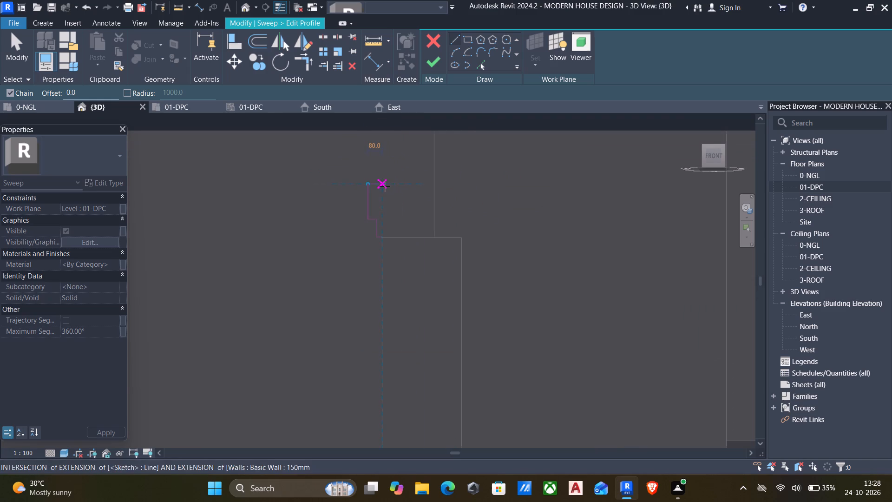
left_click(382, 184)
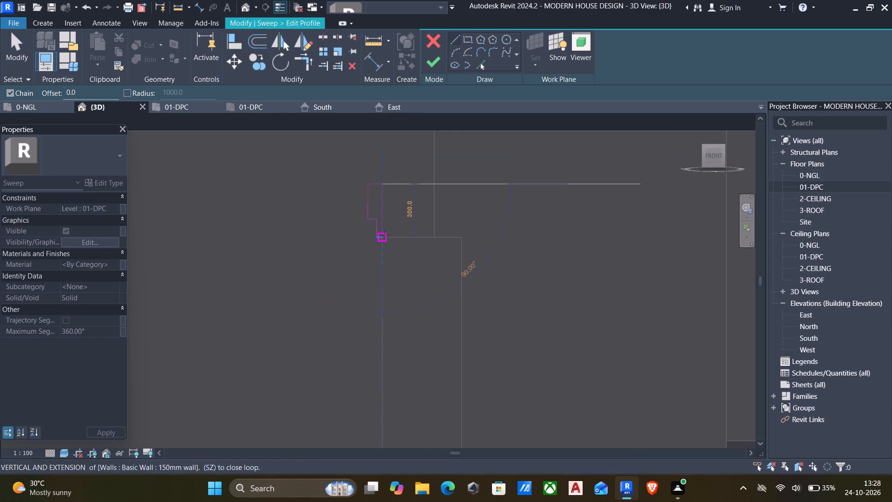
left_click(385, 237)
key("Escape")
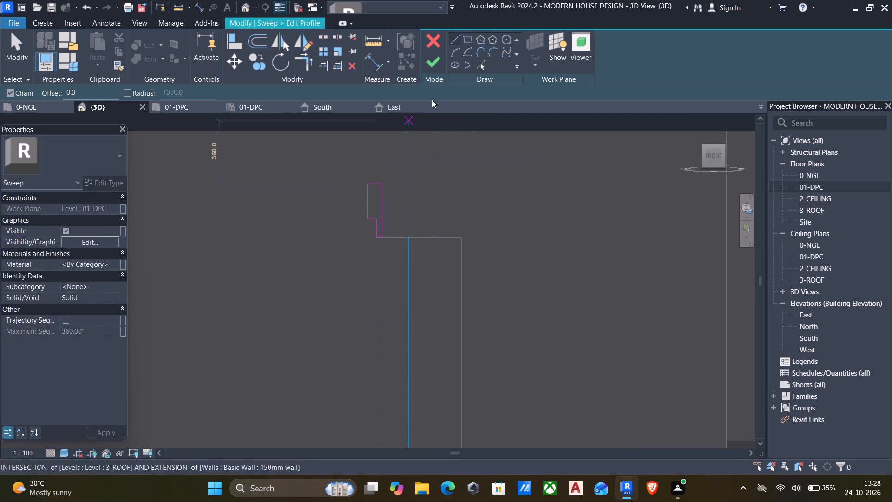
left_click(431, 61)
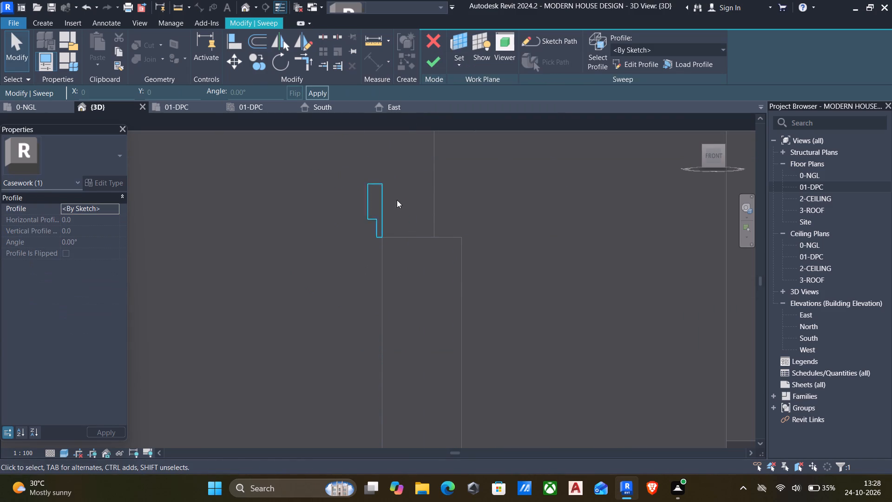
left_click(434, 63)
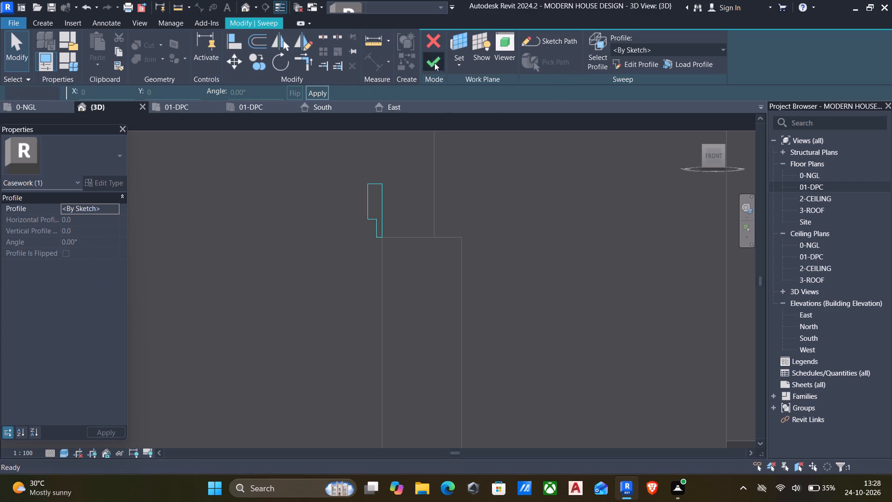
Examine the stepped sweep around the column shaft's top from several angles in 3D.
scroll(348, 233, "down", 5)
scroll(345, 256, "up", 1)
middle_click_drag(324, 269, 475, 364, "shift")
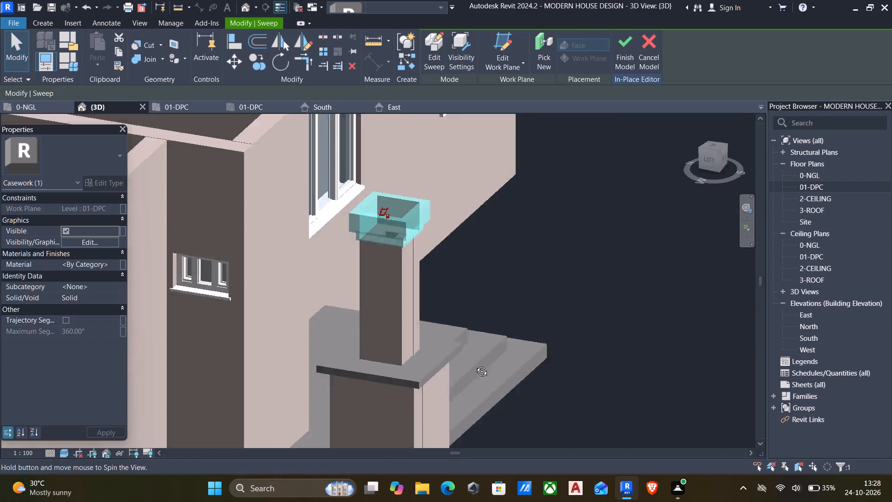
middle_click_drag(475, 364, 342, 420, "shift")
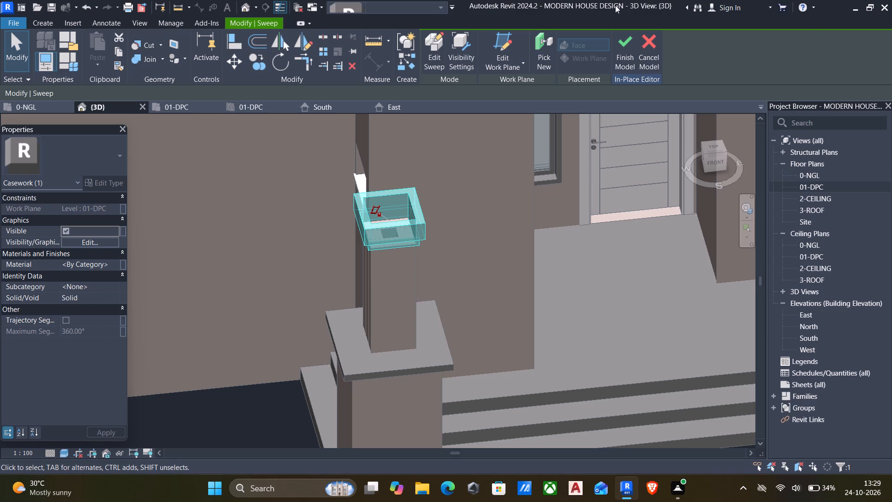
key("Escape")
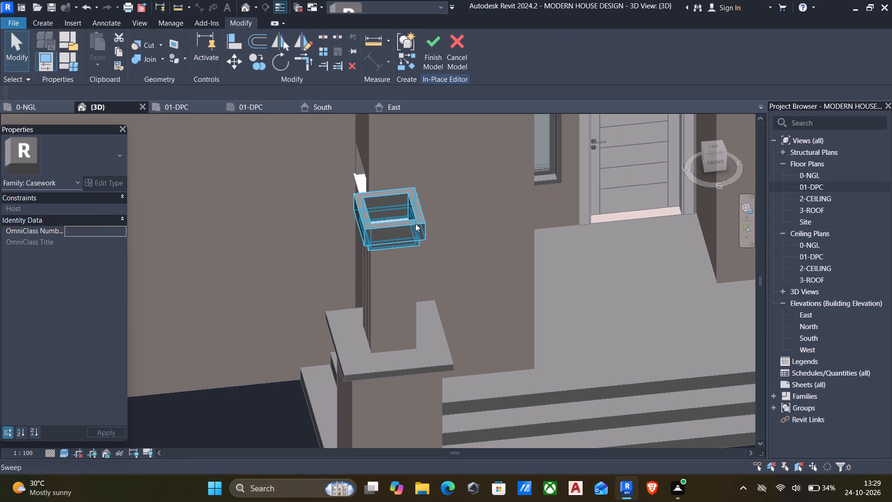
middle_click_drag(406, 267, 504, 285)
middle_click_drag(472, 303, 478, 264, "shift")
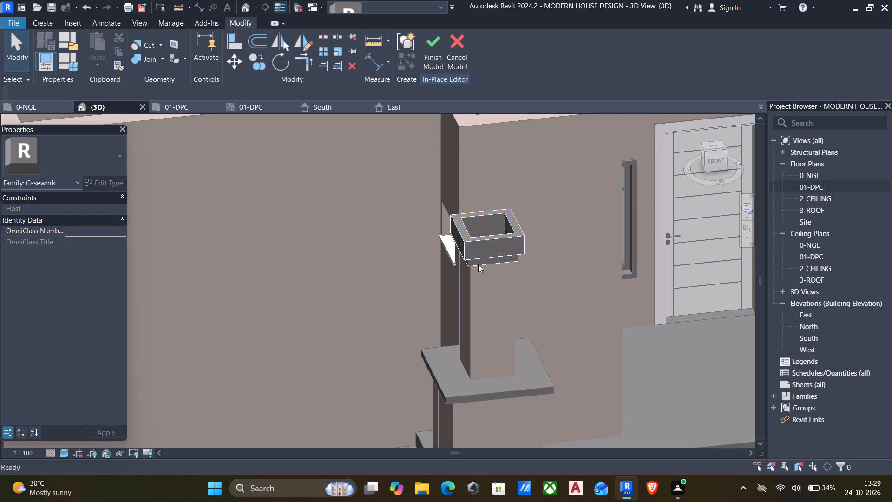
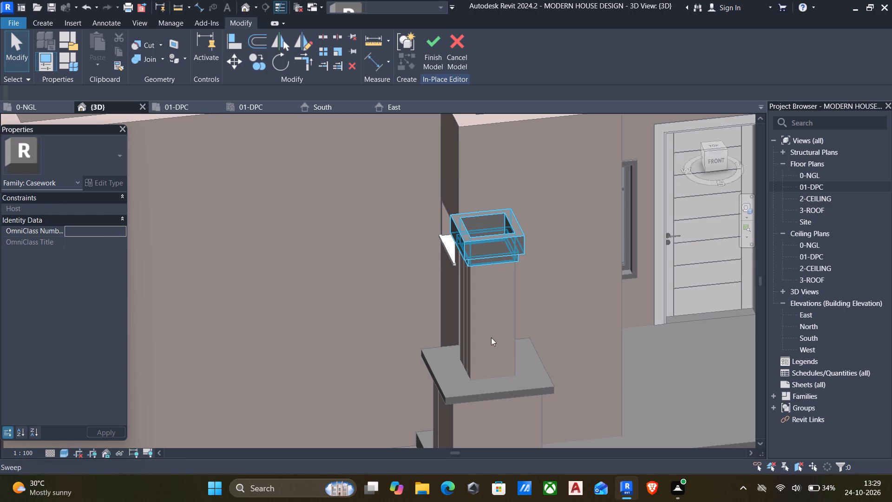
Finish the in-place casework model of the column's stepped capital.
left_click(427, 41)
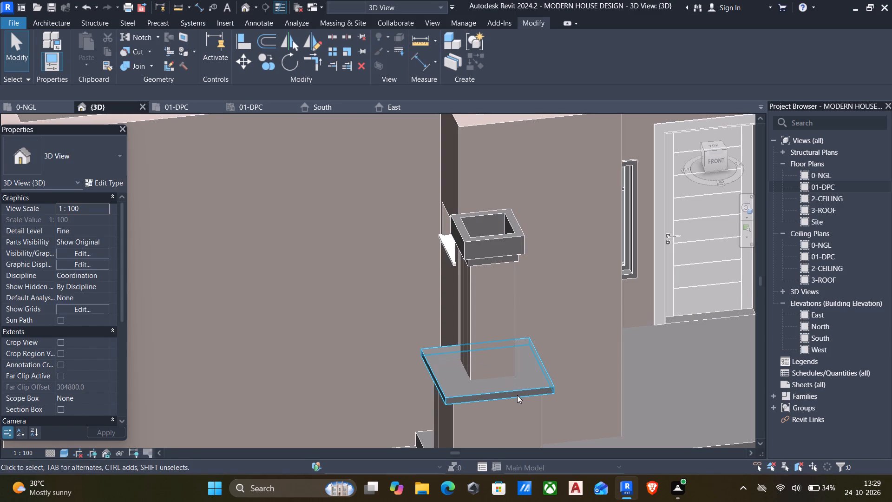
Copy the 75 mm floor slab at the shaft's base straight up, setting its underside on top of the stepped capital.
left_click(517, 395)
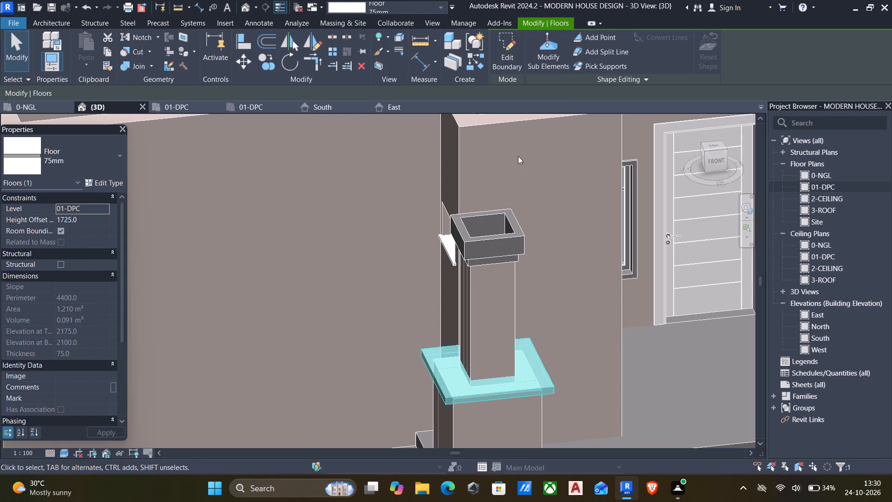
left_click(715, 164)
scroll(505, 299, "down", 3)
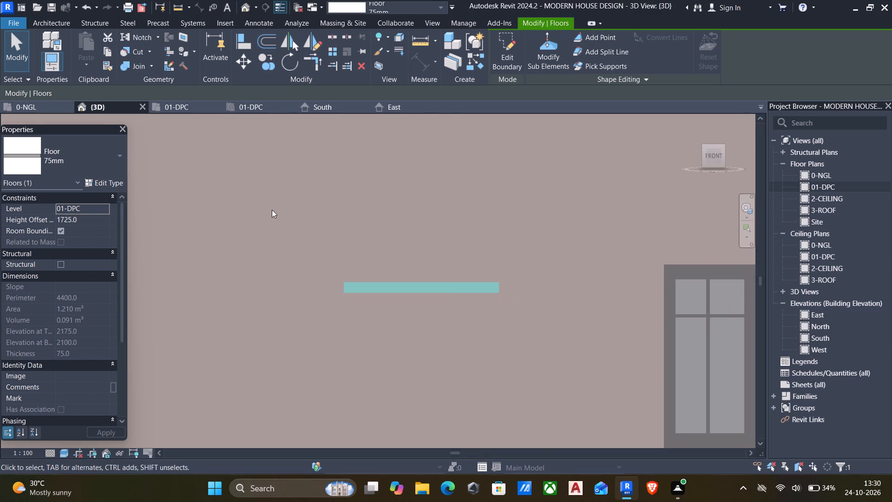
middle_click_drag(269, 209, 343, 284)
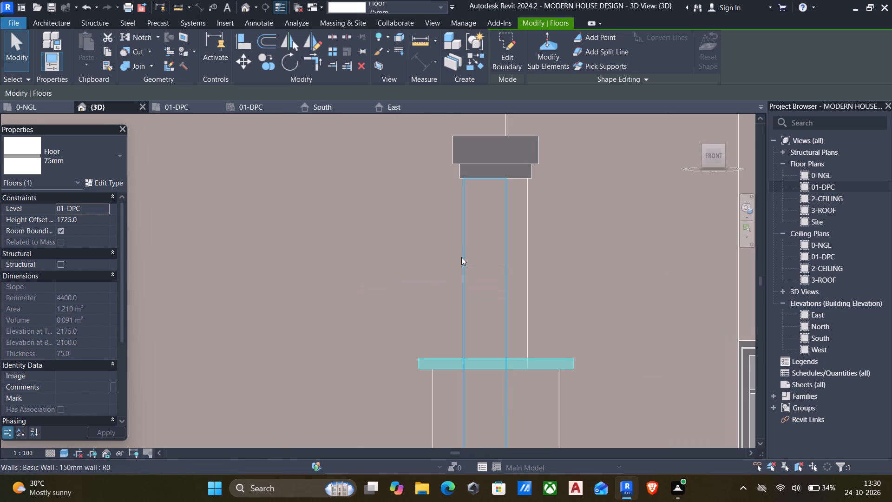
type("ci")
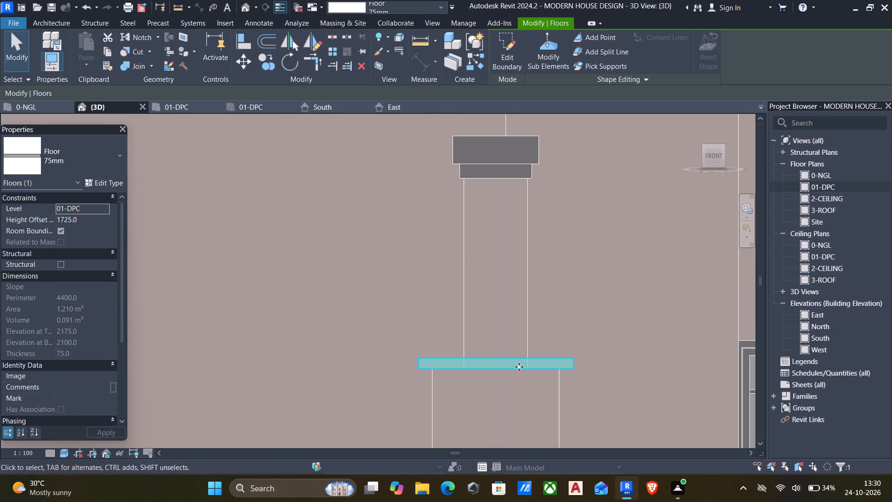
key("c")
key("o")
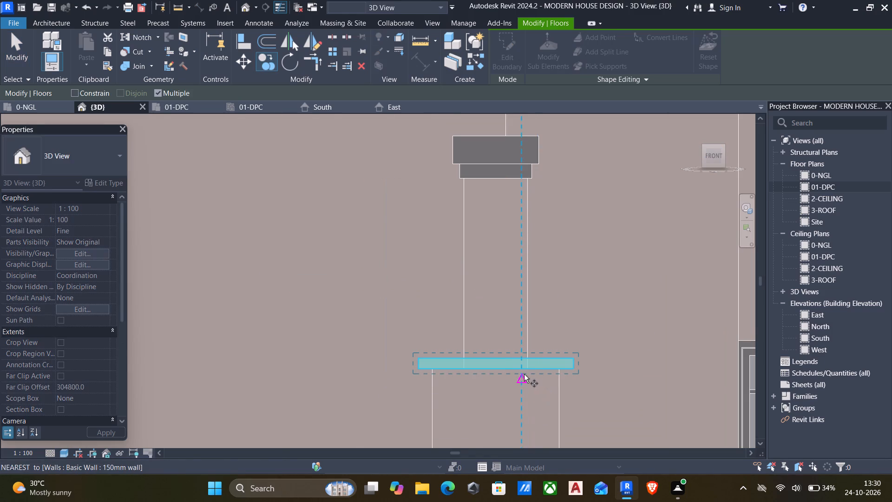
left_click(528, 369)
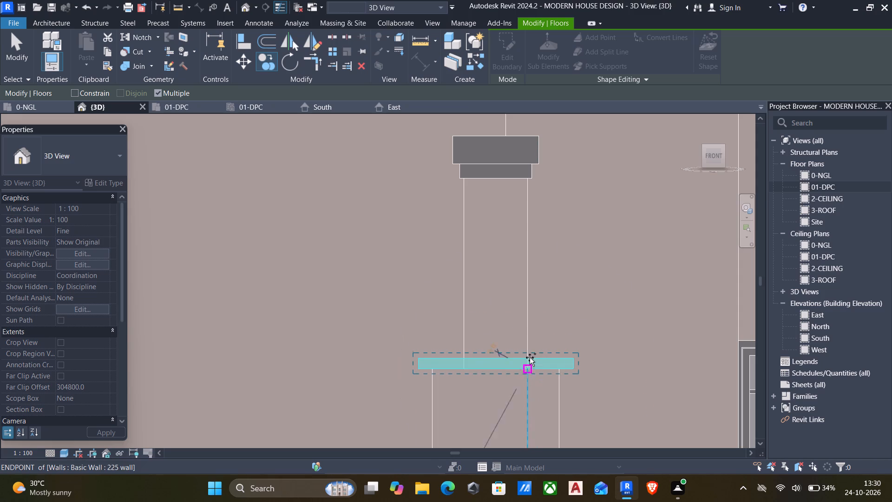
left_click(530, 133)
middle_click_drag(510, 220, 506, 262)
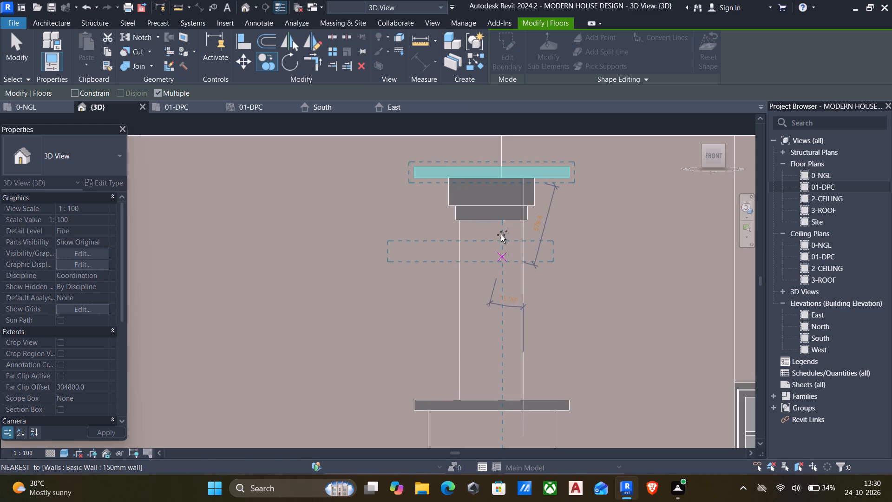
key("Escape")
Examine the slab on top of the porch column from several angles and in the context of the whole house.
scroll(386, 232, "down", 3)
middle_click_drag(404, 240, 492, 329, "shift")
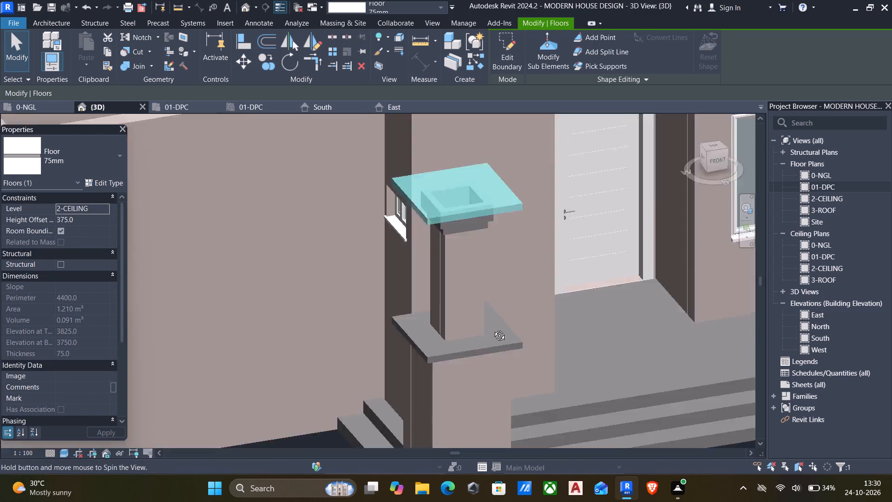
middle_click_drag(492, 329, 332, 322, "shift")
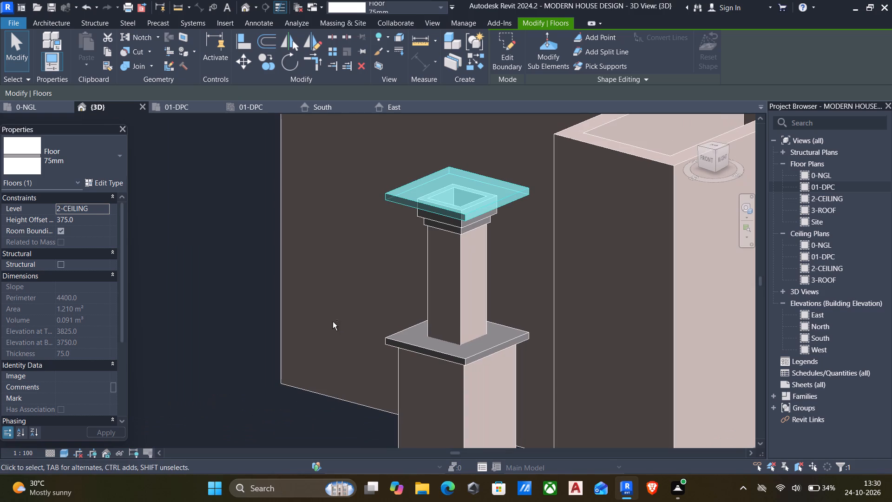
middle_click_drag(362, 336, 458, 361, "shift")
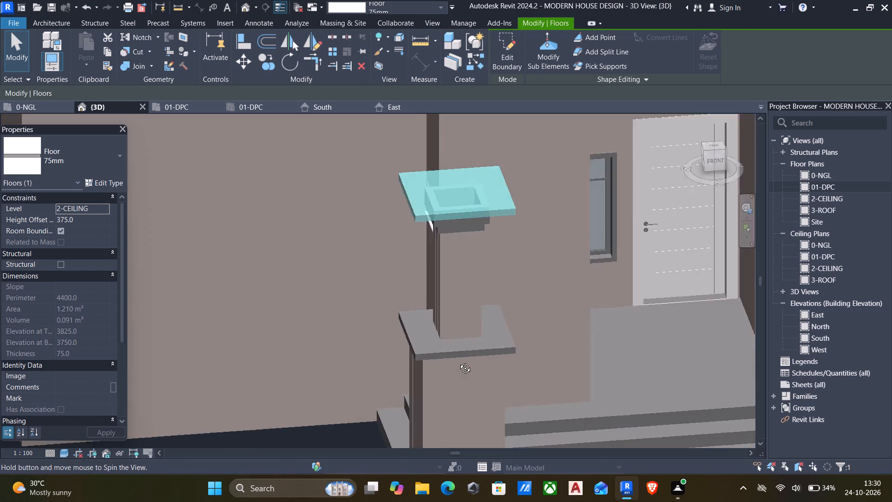
middle_click_drag(458, 361, 460, 362, "shift")
scroll(457, 360, "down", 6)
middle_click_drag(450, 364, 371, 304)
scroll(352, 291, "up", 1)
scroll(356, 297, "down", 7)
scroll(466, 337, "down", 4)
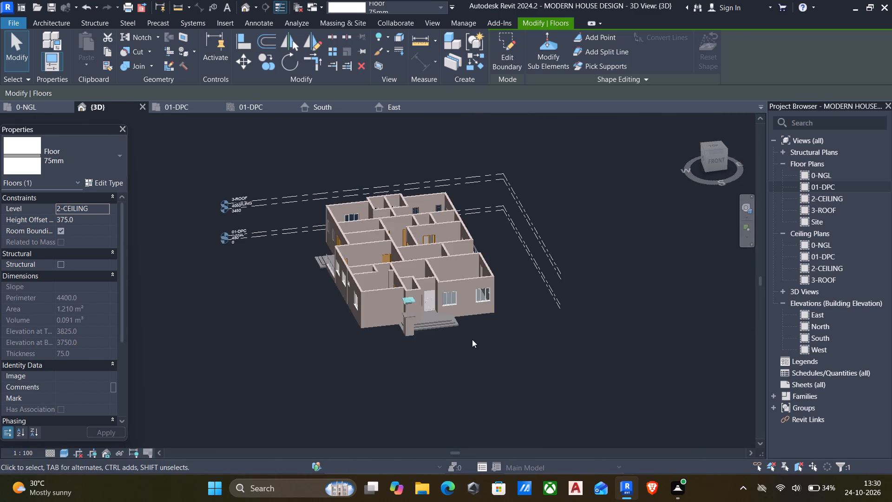
middle_click_drag(492, 350, 510, 375)
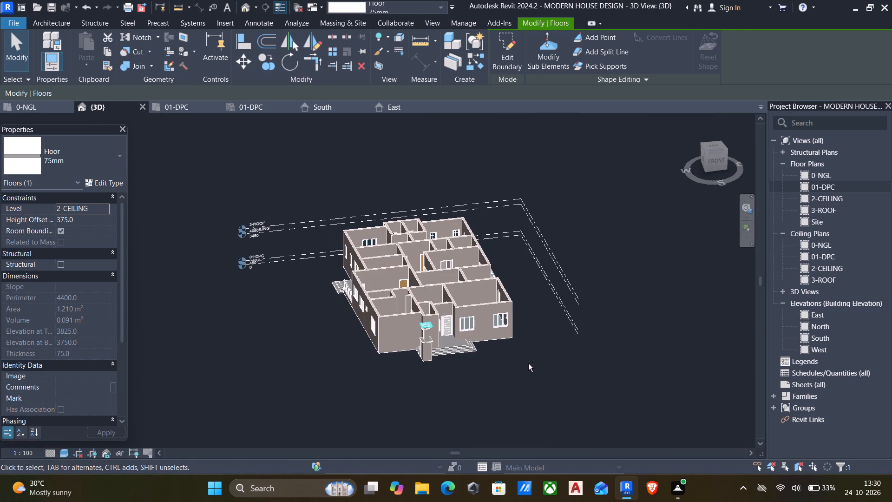
Save the house project.
key("ctrl+s")
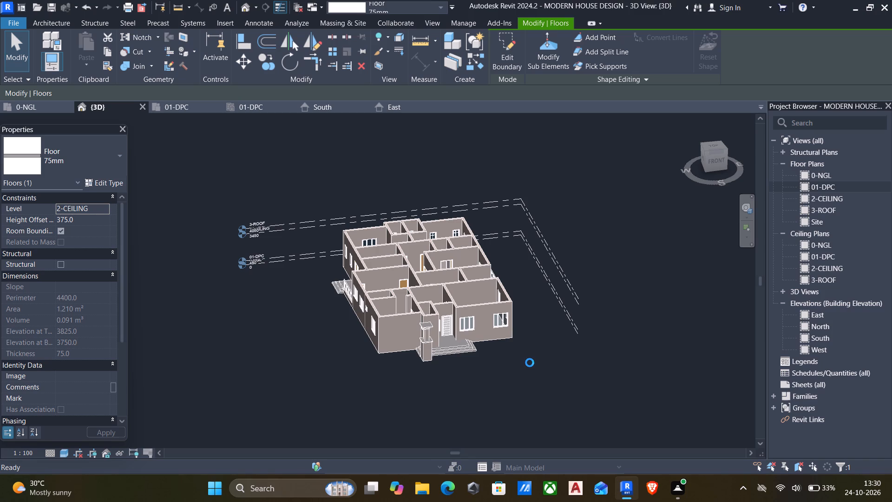
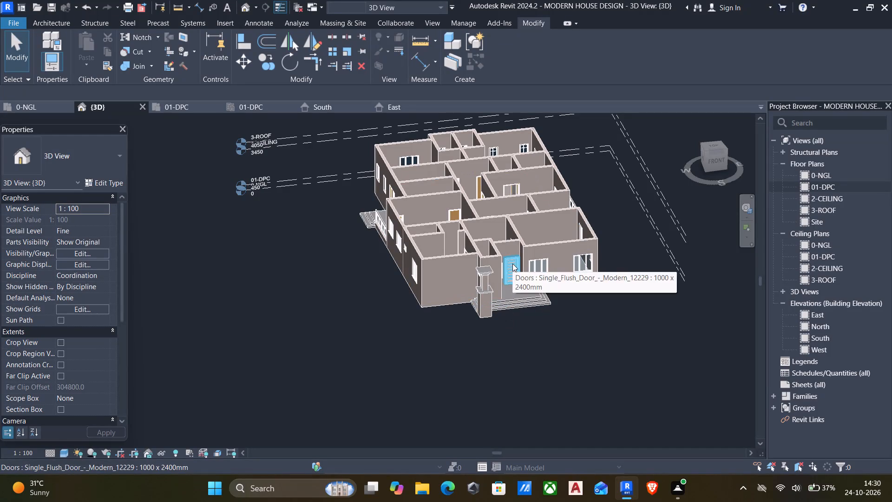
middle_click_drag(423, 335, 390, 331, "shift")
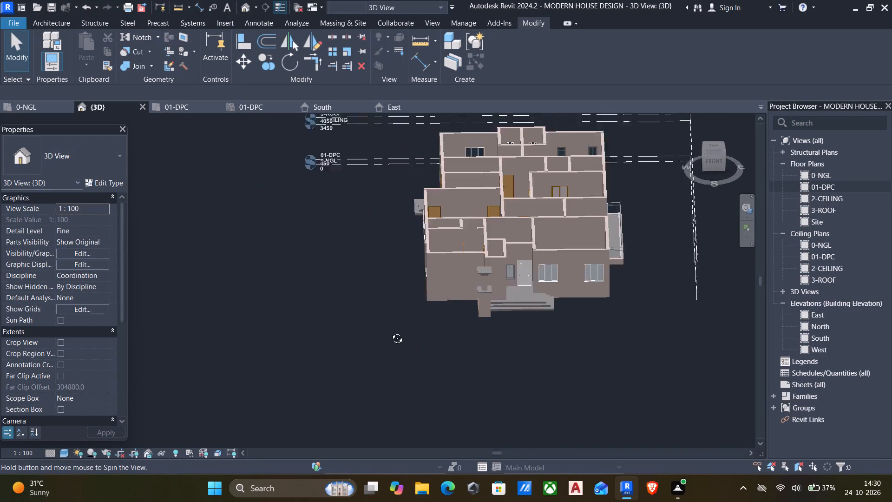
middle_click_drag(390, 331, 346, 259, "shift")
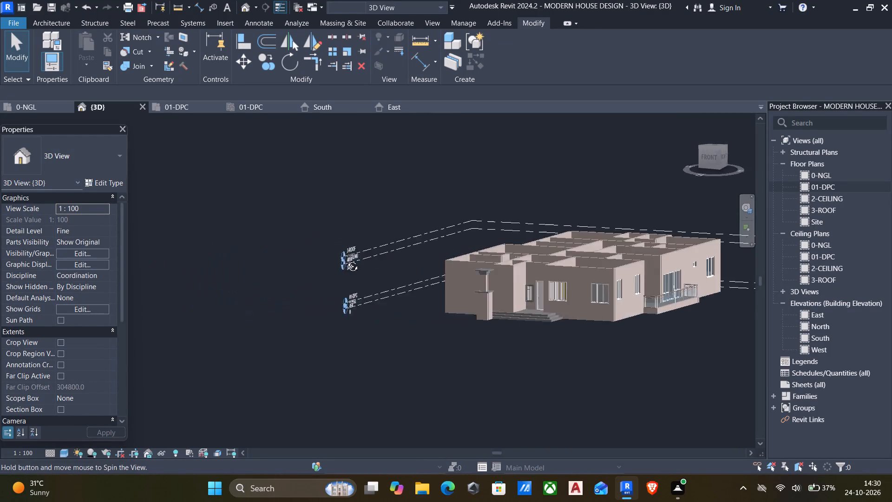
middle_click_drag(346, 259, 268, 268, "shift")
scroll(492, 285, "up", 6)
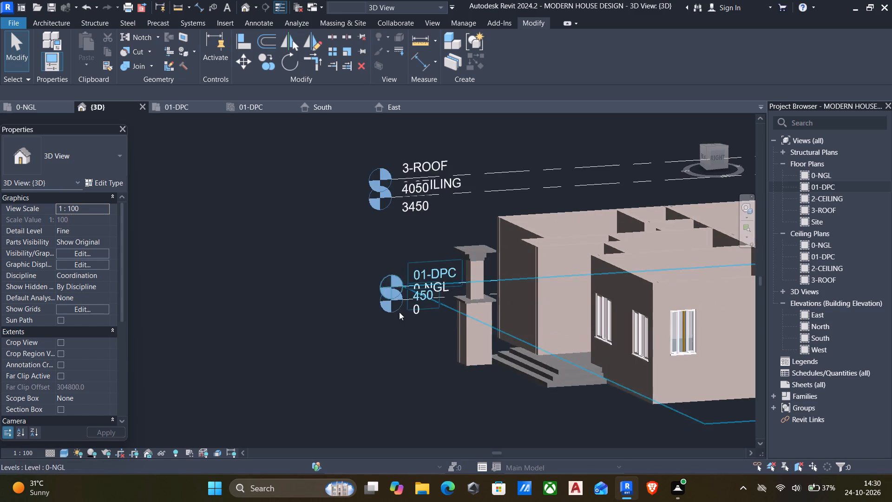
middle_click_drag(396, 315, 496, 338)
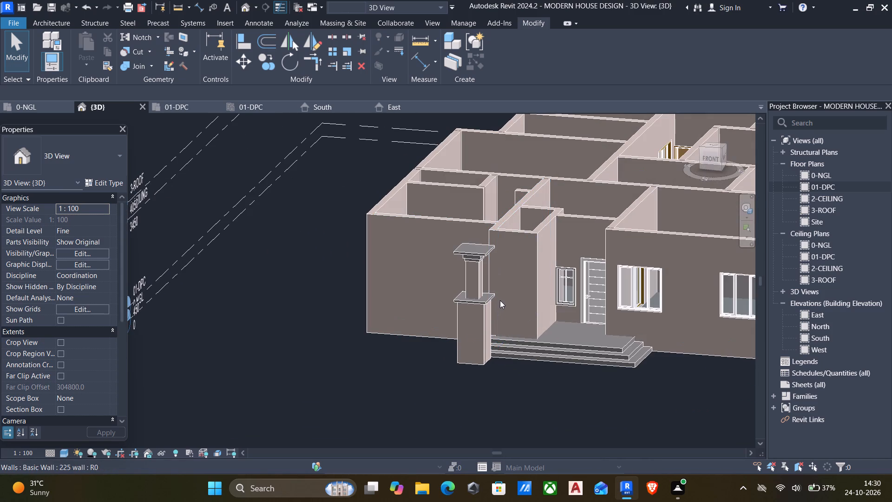
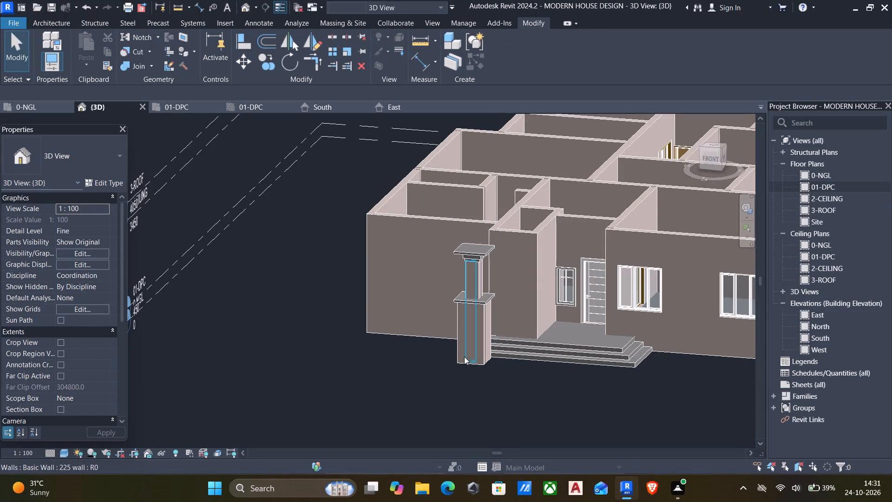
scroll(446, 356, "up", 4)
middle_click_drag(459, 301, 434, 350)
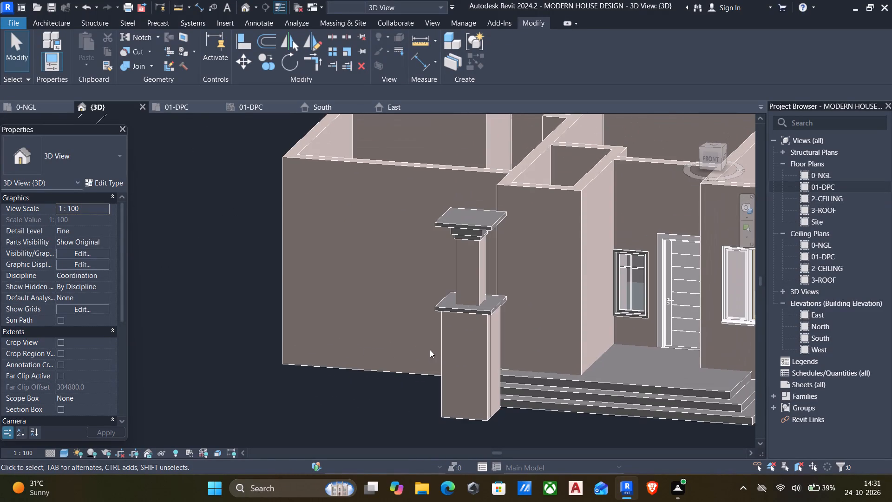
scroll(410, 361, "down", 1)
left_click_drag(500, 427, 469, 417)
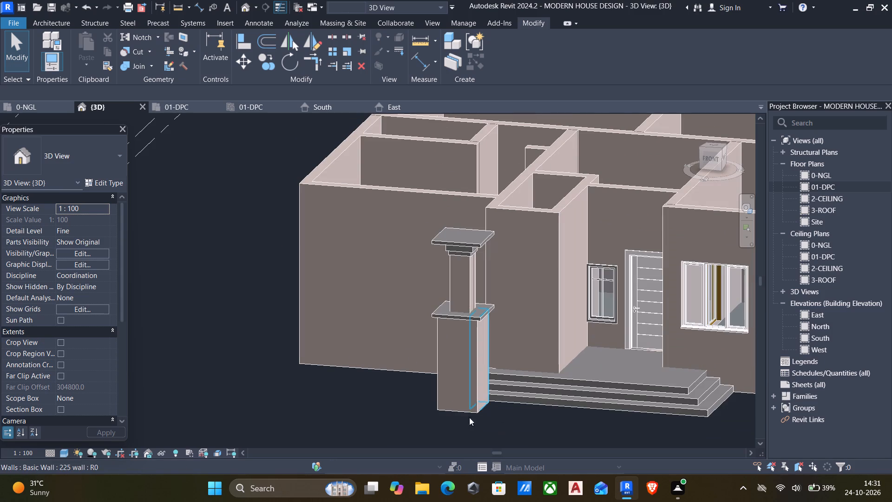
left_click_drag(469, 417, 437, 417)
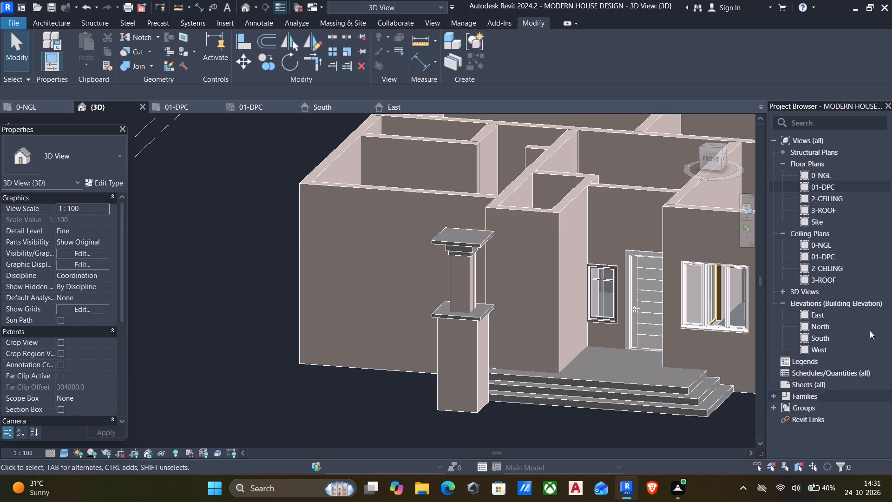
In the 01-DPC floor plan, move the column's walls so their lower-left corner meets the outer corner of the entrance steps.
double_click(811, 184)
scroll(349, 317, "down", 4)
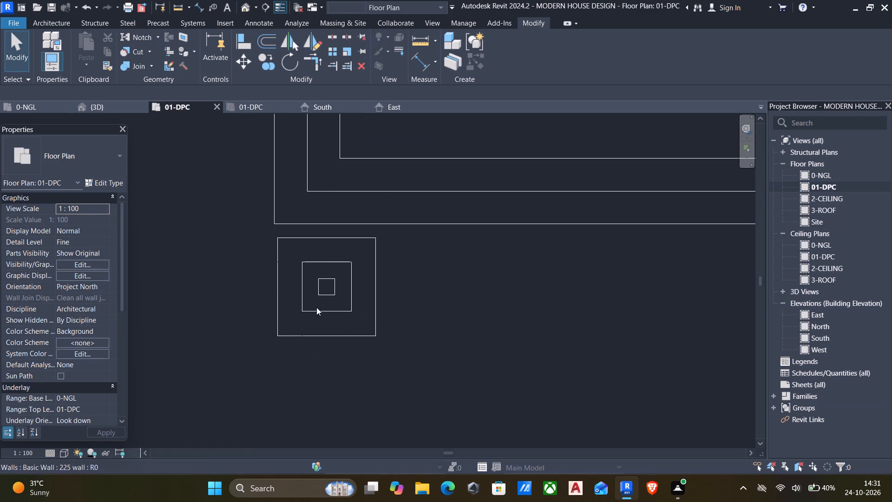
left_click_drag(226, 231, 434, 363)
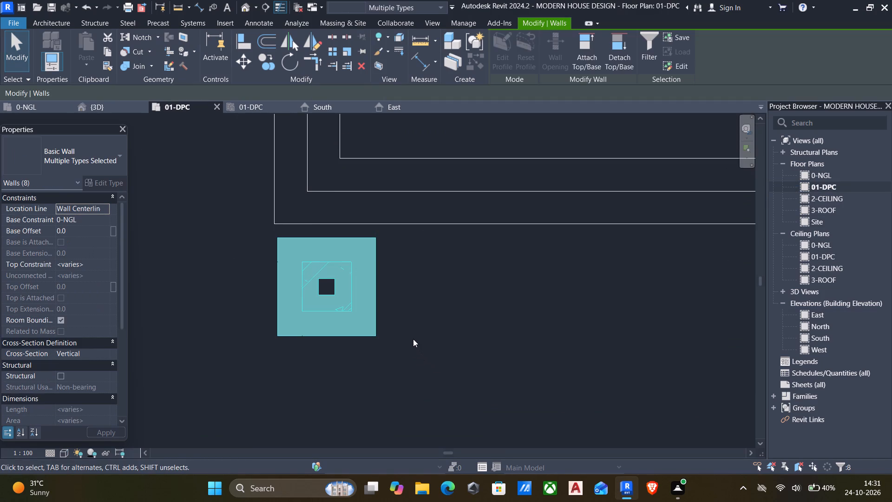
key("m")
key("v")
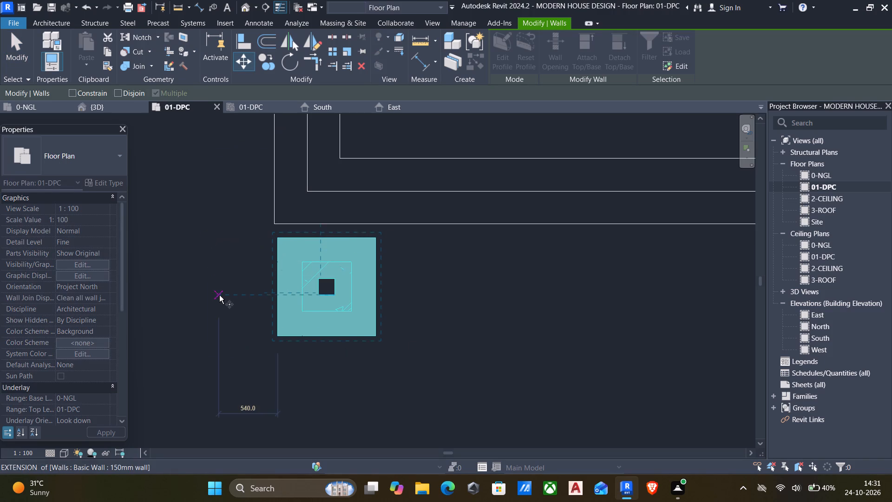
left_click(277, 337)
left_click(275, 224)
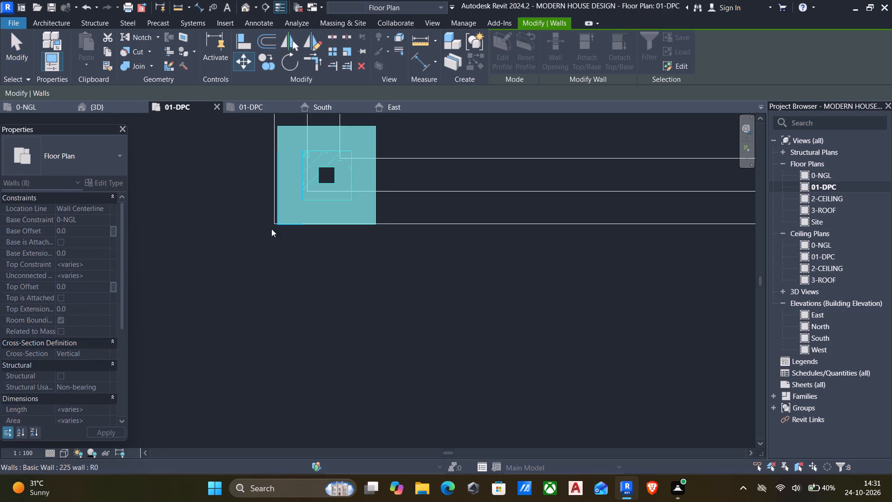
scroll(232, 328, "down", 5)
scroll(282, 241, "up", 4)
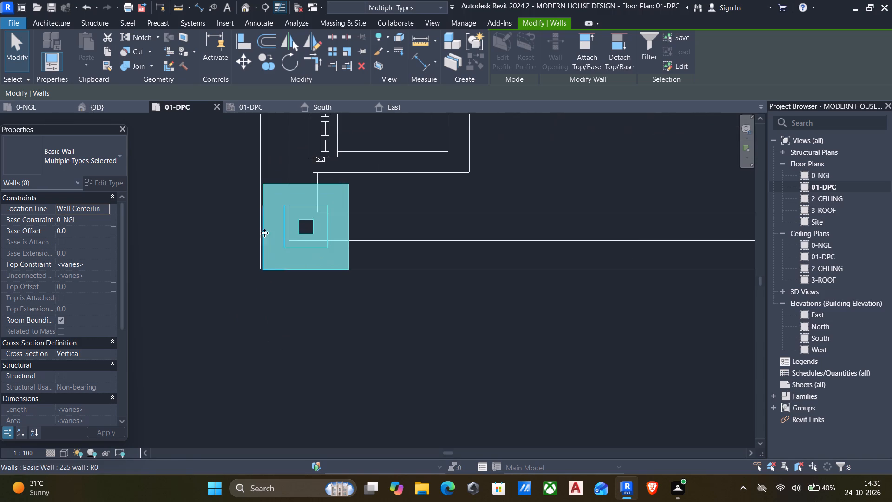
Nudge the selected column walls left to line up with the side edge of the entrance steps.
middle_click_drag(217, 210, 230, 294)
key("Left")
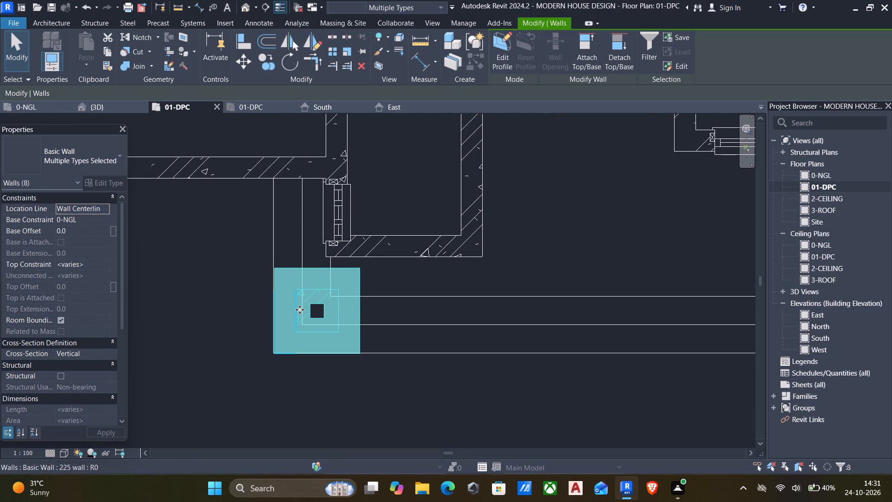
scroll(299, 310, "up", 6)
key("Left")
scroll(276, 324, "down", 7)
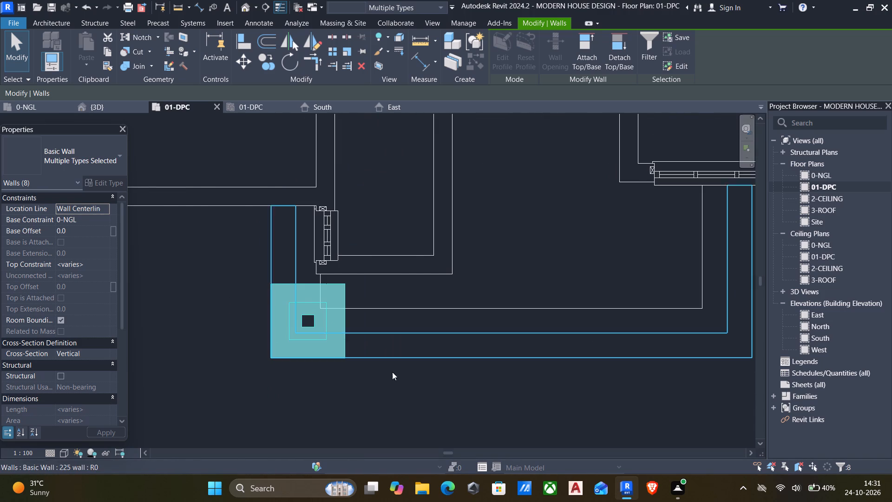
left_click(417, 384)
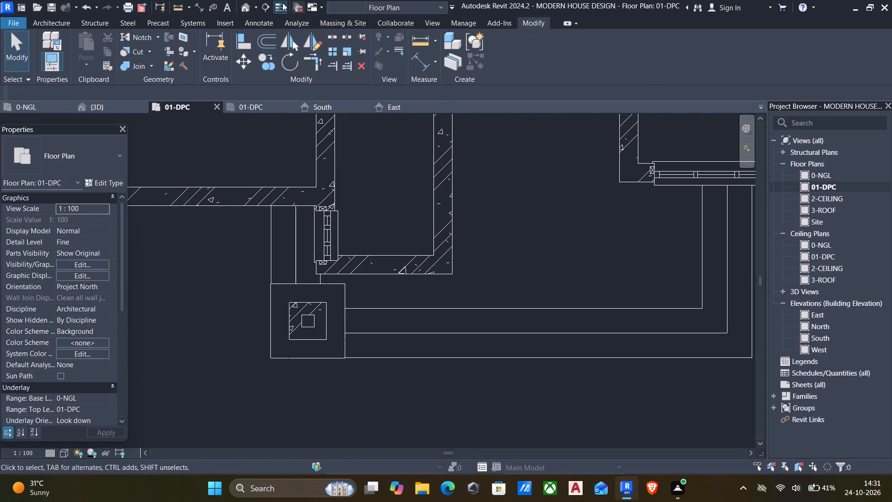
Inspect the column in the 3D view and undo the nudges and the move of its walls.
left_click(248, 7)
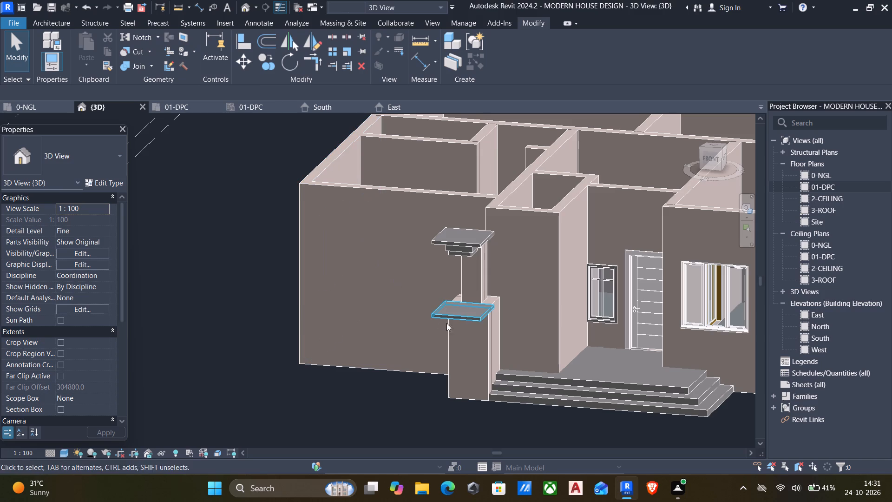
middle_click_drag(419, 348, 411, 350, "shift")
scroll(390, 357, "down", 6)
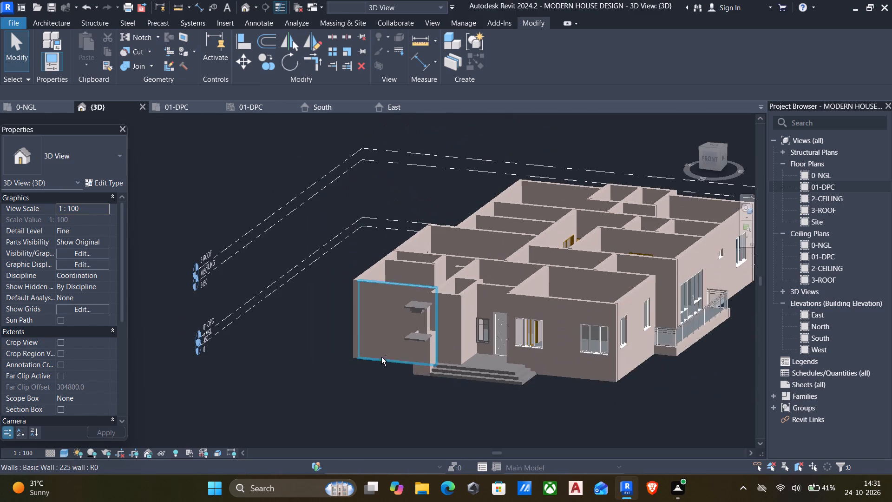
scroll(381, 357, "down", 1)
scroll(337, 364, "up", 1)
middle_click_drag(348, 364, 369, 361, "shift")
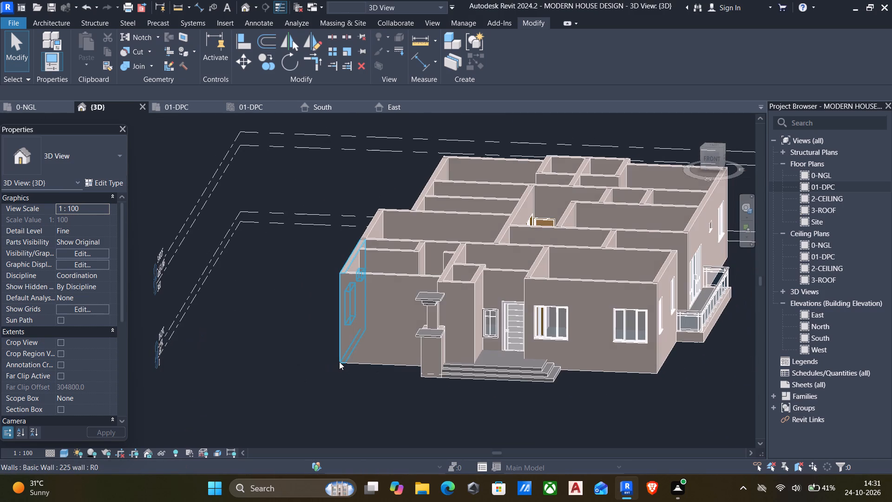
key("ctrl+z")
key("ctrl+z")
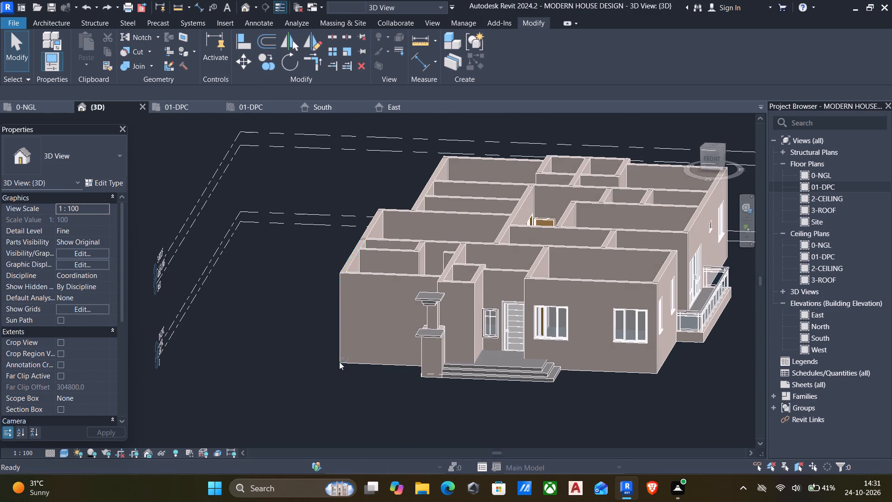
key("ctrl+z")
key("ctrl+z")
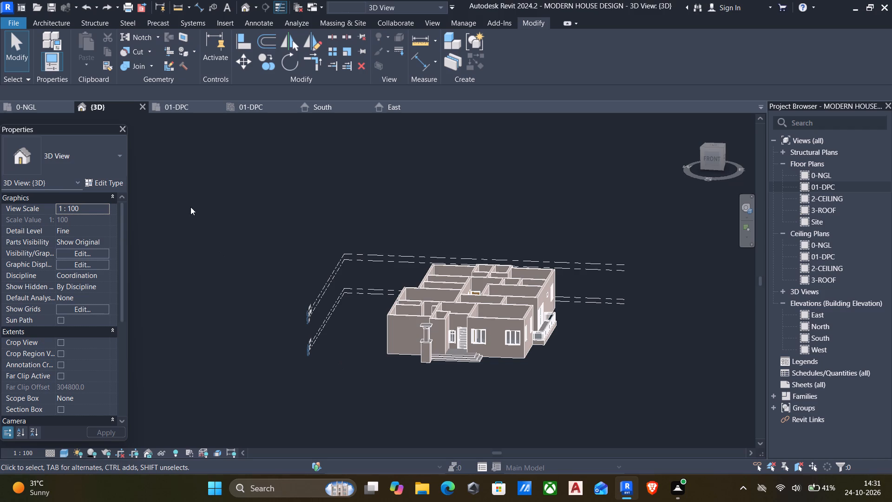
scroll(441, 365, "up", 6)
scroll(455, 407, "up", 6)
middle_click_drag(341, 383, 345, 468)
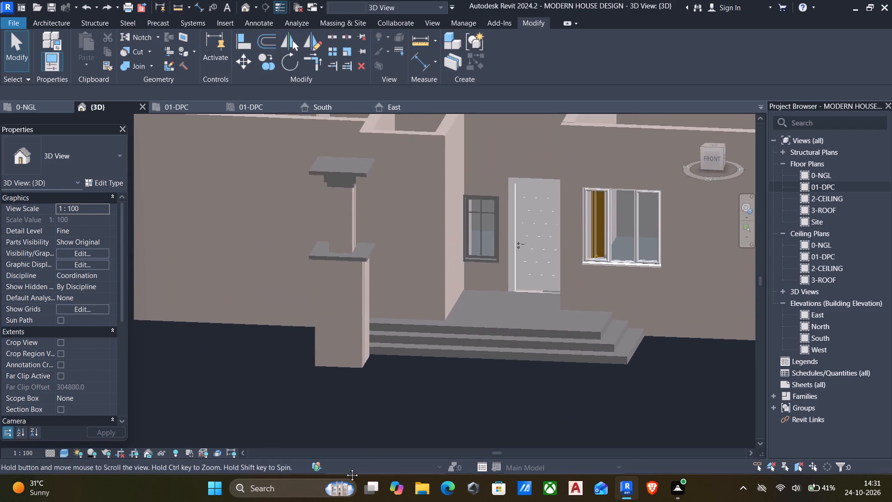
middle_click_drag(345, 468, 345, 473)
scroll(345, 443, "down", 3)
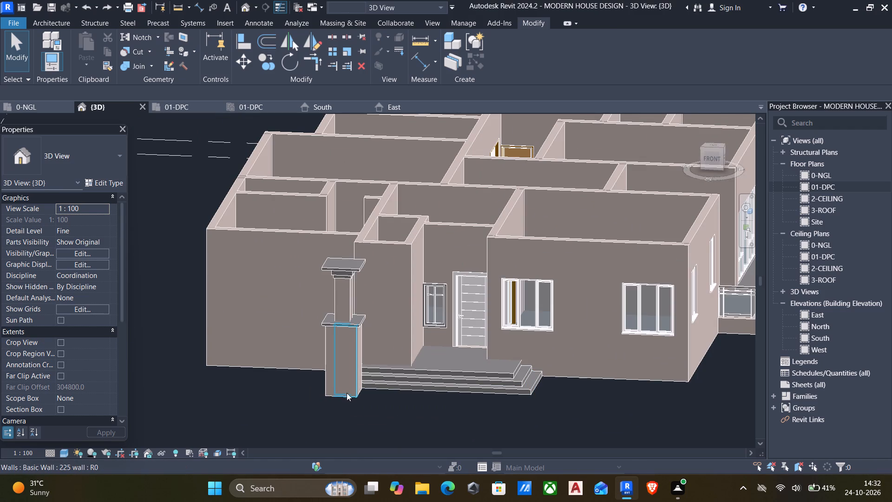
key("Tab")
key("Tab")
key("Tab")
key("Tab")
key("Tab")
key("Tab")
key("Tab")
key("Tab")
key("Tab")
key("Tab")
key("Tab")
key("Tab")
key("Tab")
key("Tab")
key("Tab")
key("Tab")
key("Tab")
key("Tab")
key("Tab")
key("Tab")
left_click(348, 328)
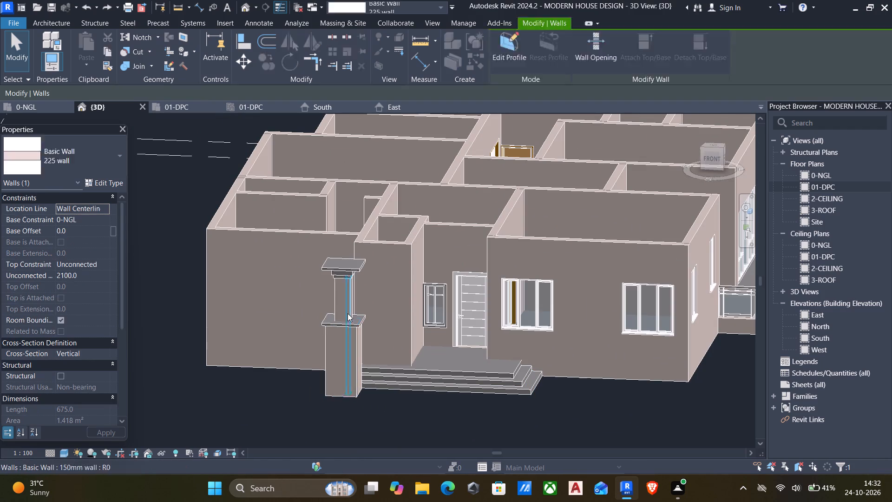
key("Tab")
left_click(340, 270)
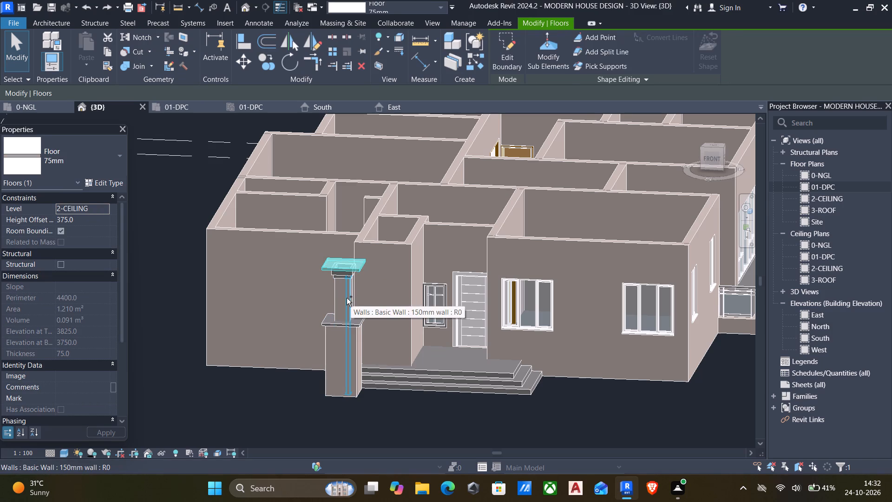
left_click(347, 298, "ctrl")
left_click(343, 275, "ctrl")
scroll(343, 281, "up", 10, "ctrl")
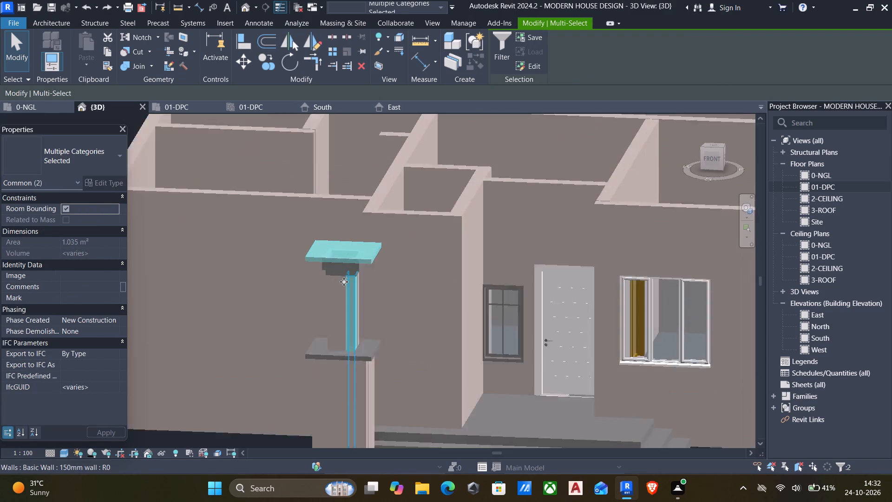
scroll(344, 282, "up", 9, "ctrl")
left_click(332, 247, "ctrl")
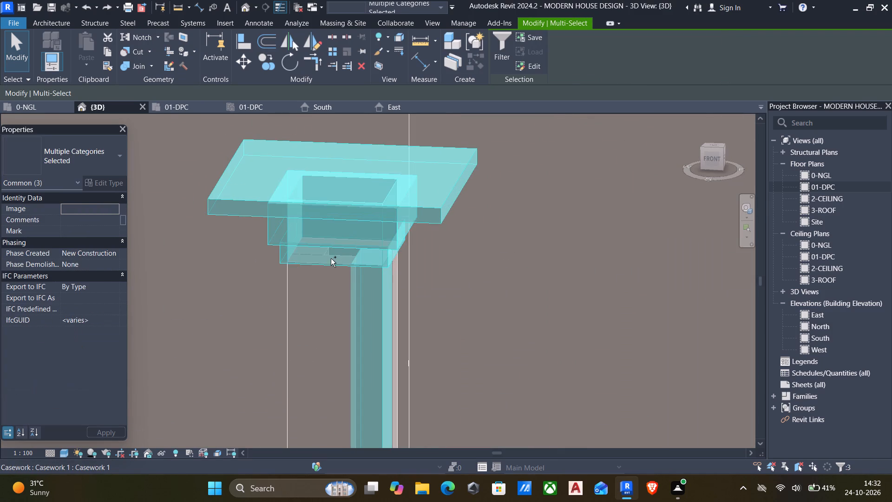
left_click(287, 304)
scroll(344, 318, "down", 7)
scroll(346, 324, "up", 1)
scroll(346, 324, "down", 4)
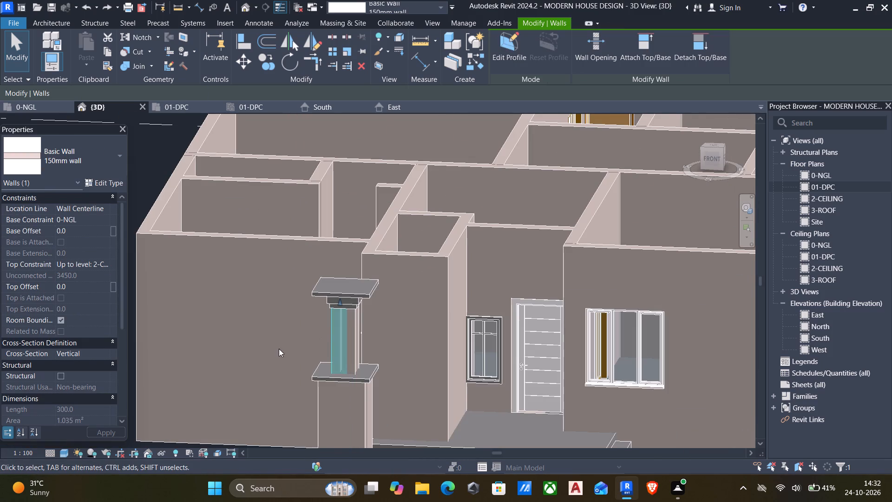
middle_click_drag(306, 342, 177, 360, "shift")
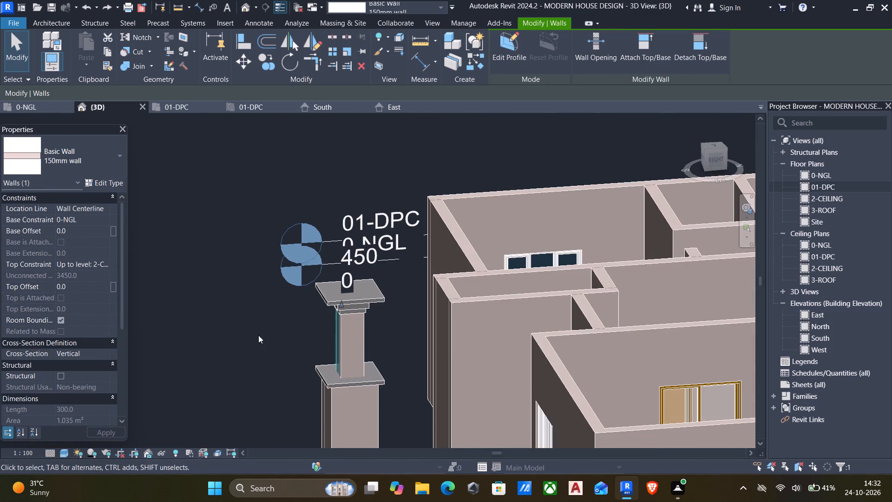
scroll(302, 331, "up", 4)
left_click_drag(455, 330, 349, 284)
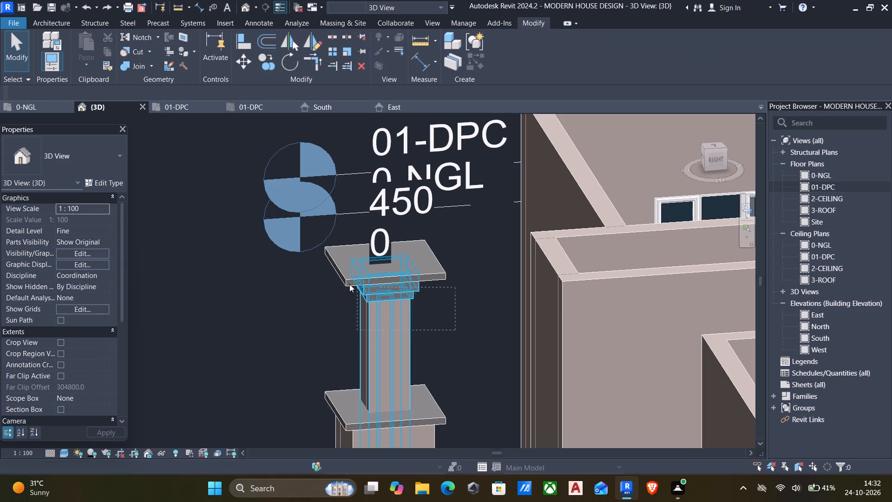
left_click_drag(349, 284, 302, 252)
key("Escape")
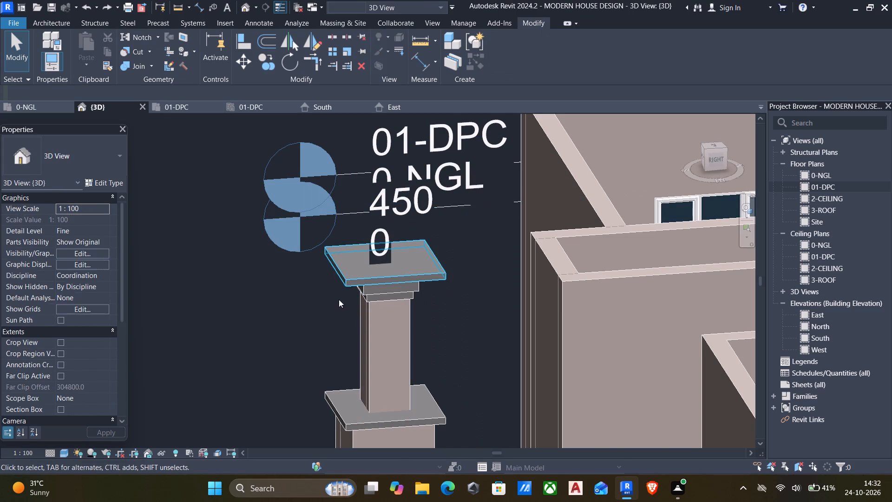
Select the whole column with its slabs and capital, and move it in the 01-DPC plan to the outer corner of the entrance steps.
scroll(339, 306, "down", 10)
left_click_drag(252, 254, 333, 358)
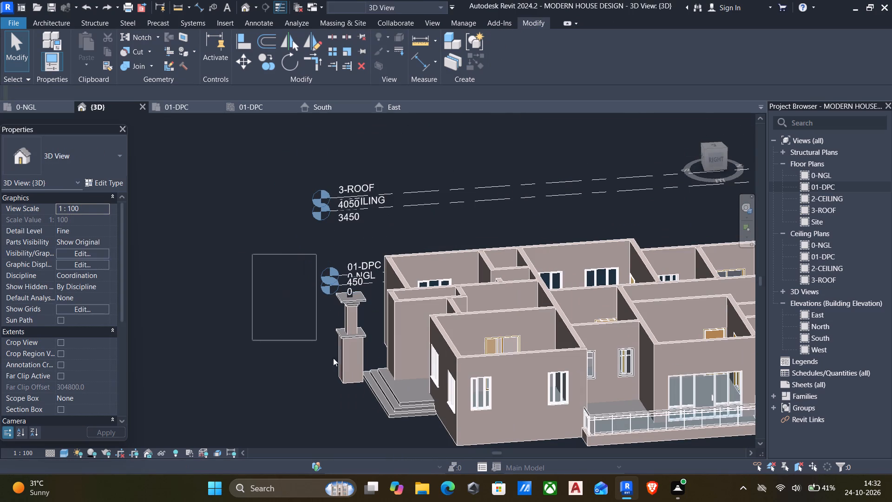
left_click_drag(333, 358, 371, 405)
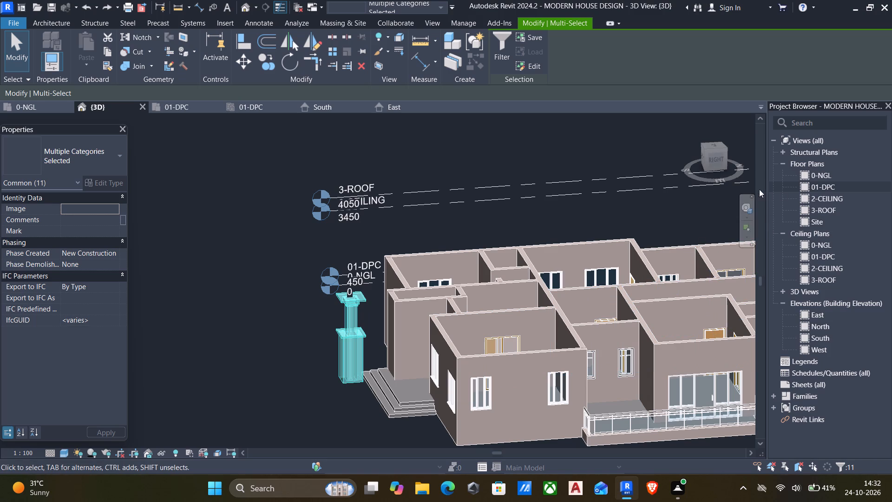
double_click(803, 188)
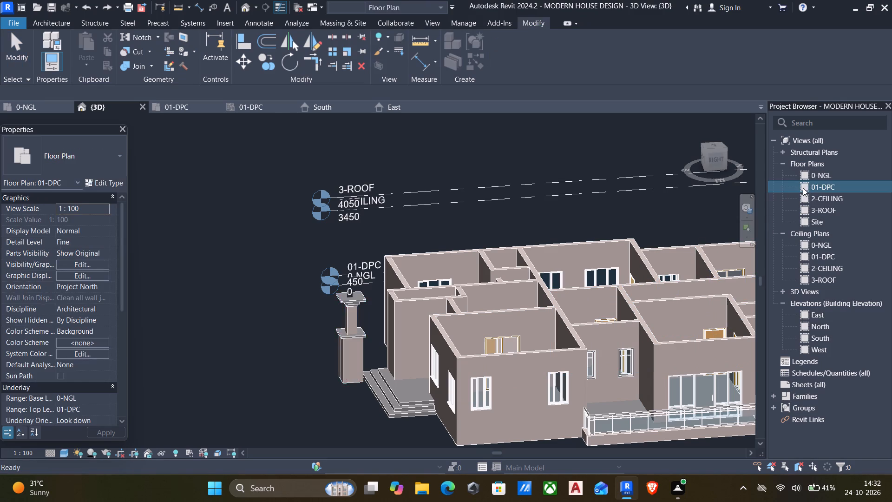
key("m")
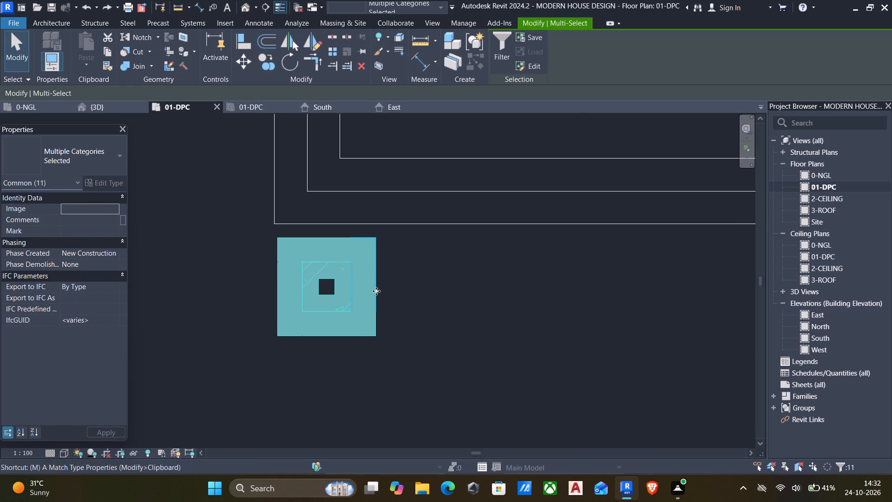
key("v")
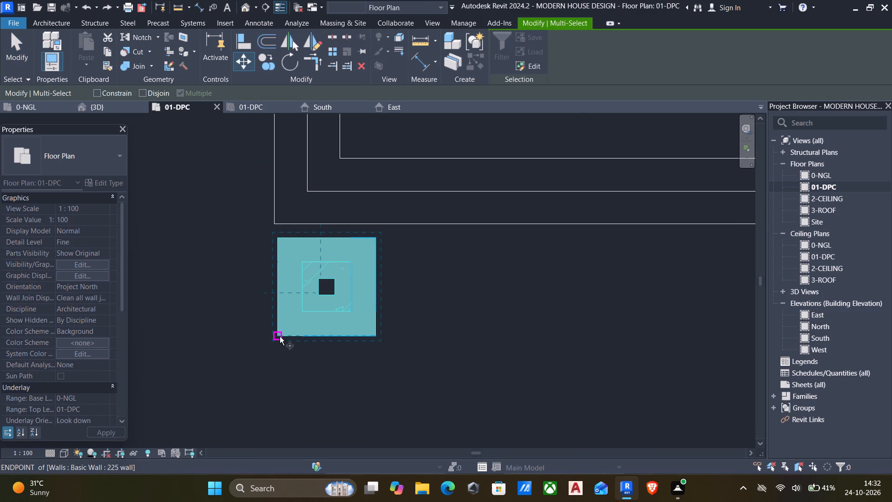
left_click(280, 336)
left_click(274, 225)
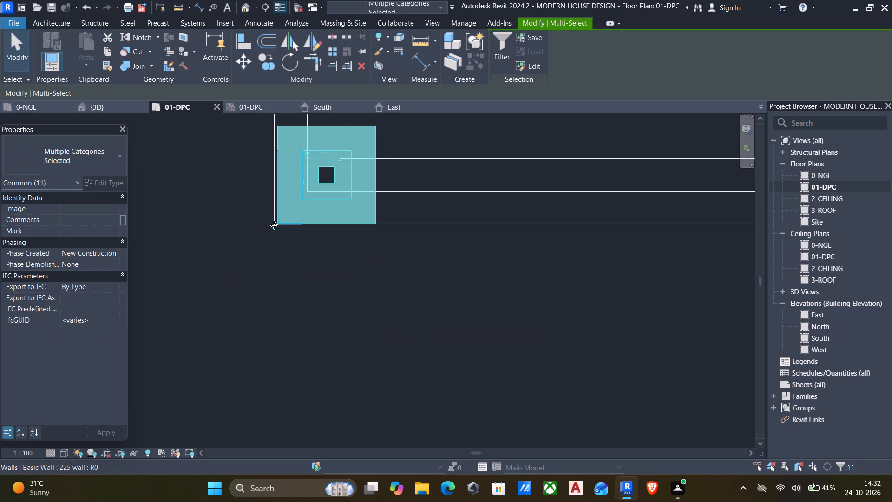
scroll(282, 238, "down", 5)
key("Escape")
middle_click_drag(284, 275, 236, 296)
scroll(236, 296, "up", 1)
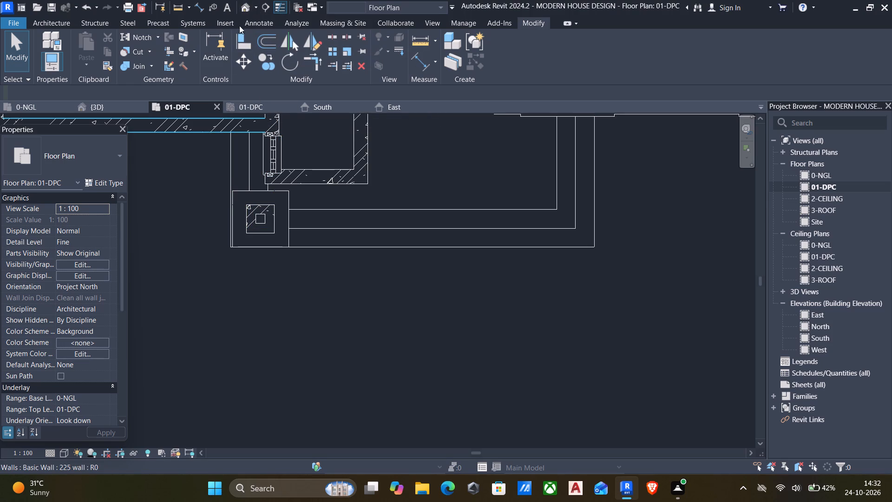
Select the whole column in 3D and move it in the 01-DPC plan so its lower-left corner meets the entrance steps' outer corner.
left_click(245, 7)
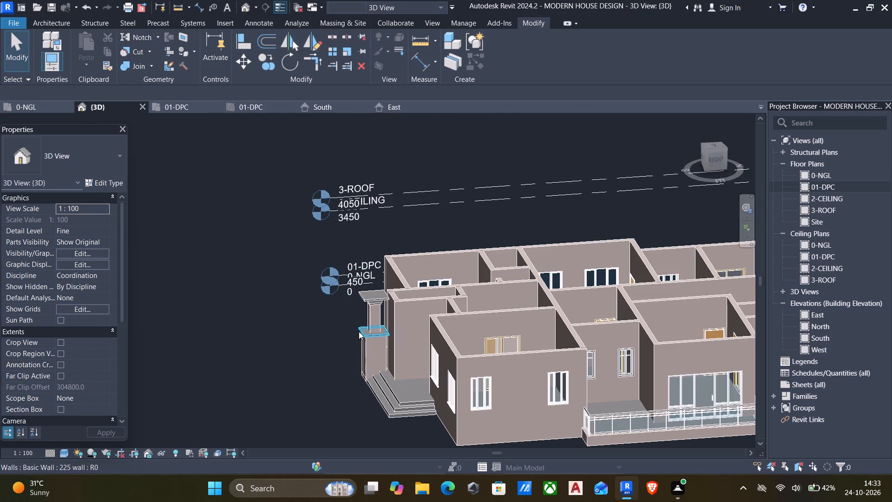
scroll(359, 332, "up", 5)
left_click_drag(245, 155, 397, 434)
middle_click_drag(409, 440, 397, 434)
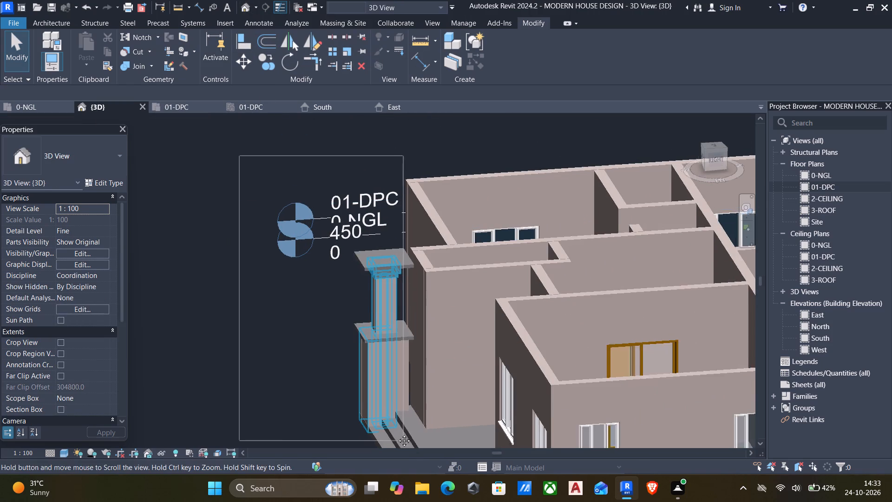
middle_click_drag(397, 434, 382, 403)
left_click_drag(397, 434, 396, 419)
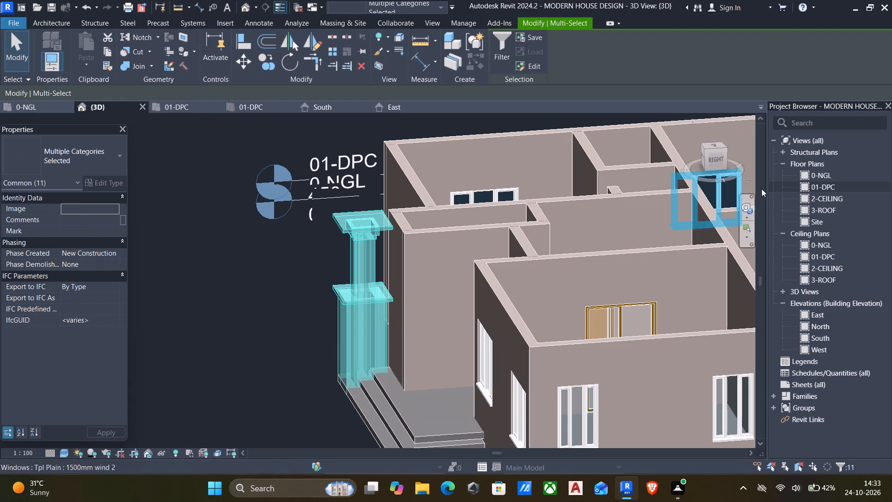
double_click(806, 187)
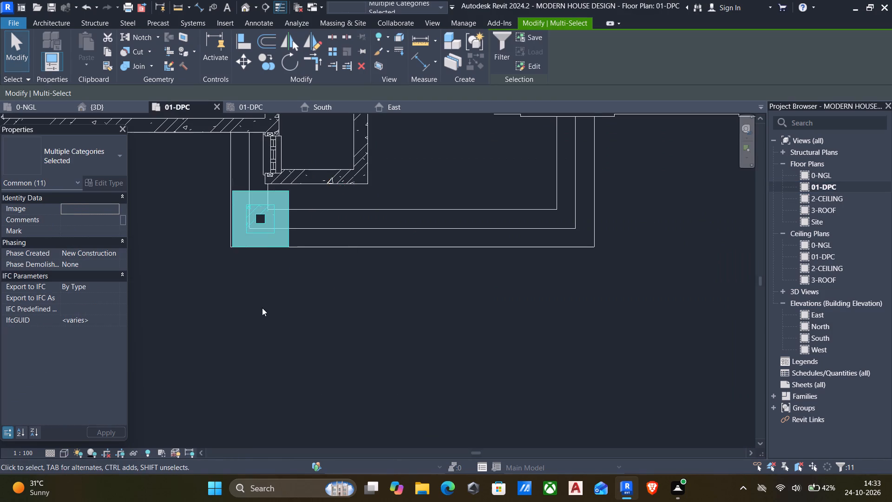
middle_click_drag(266, 311, 352, 341)
key("m")
key("v")
scroll(333, 291, "up", 7)
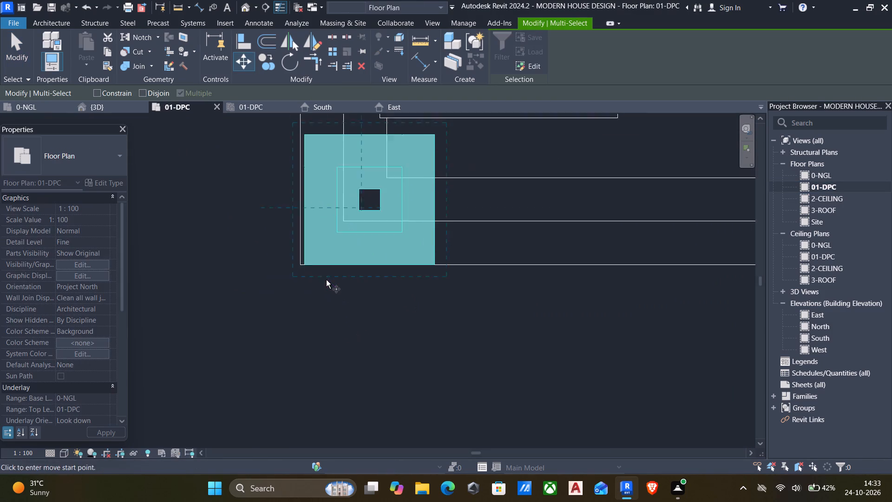
scroll(320, 272, "up", 7)
middle_click_drag(297, 287, 420, 412)
scroll(400, 365, "up", 5)
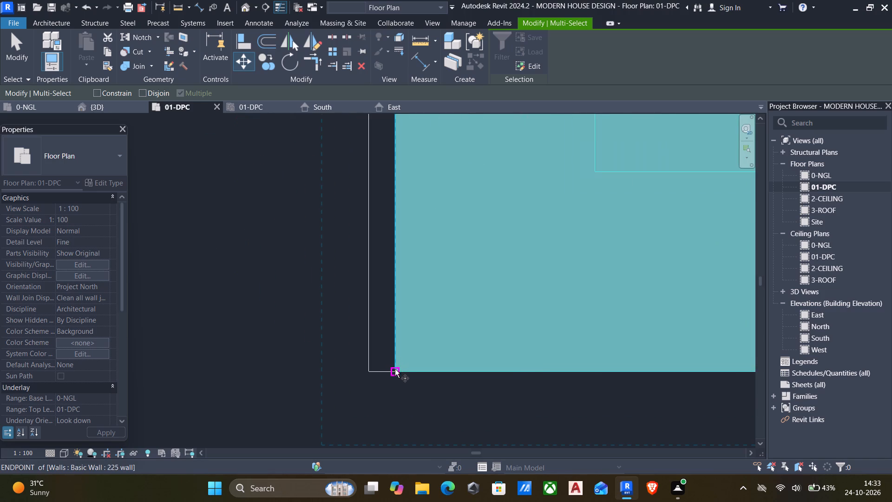
left_click(396, 370)
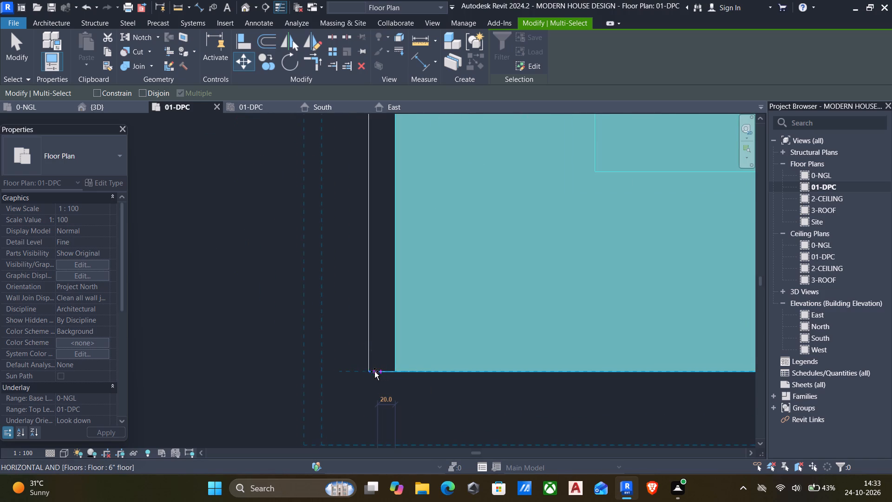
left_click(372, 371)
scroll(371, 377, "down", 7)
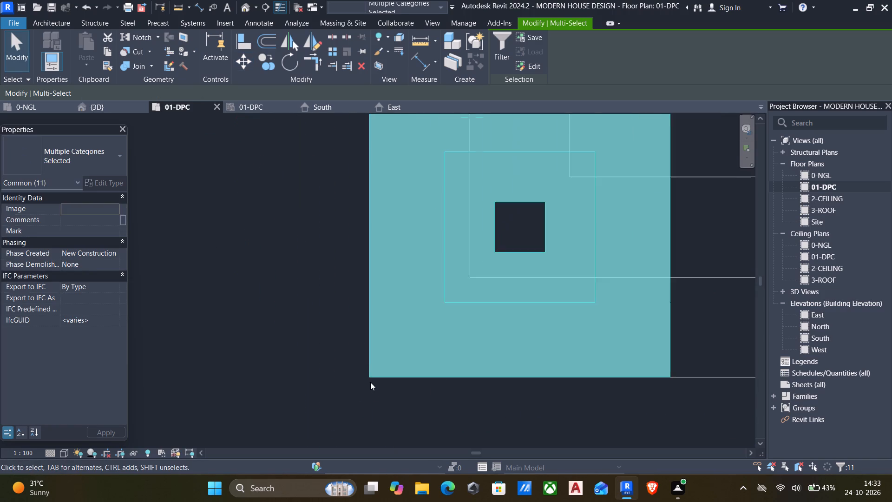
scroll(370, 385, "down", 6)
middle_click_drag(307, 368, 251, 340)
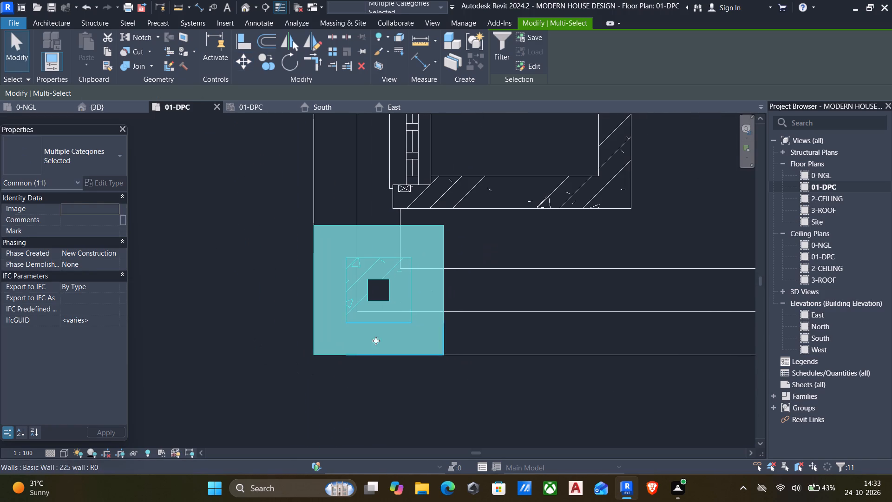
key("Escape")
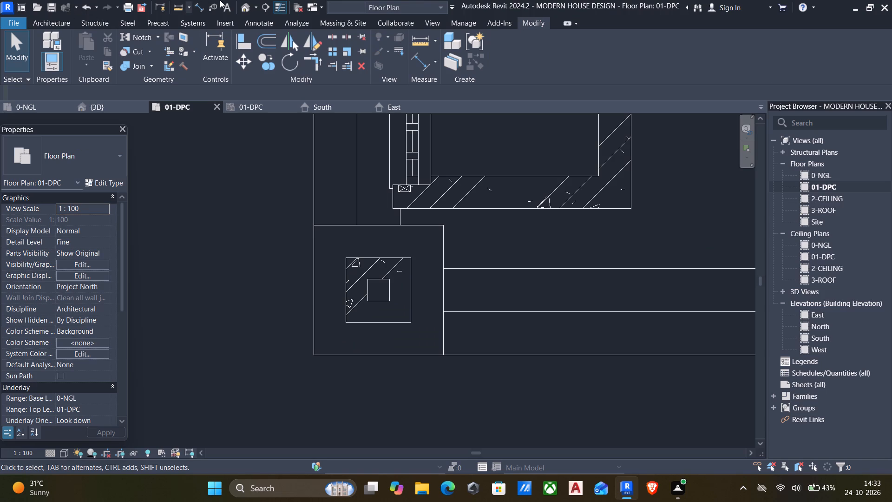
Examine the column's alignment with the entrance steps from several sides in the 3D view.
left_click(245, 6)
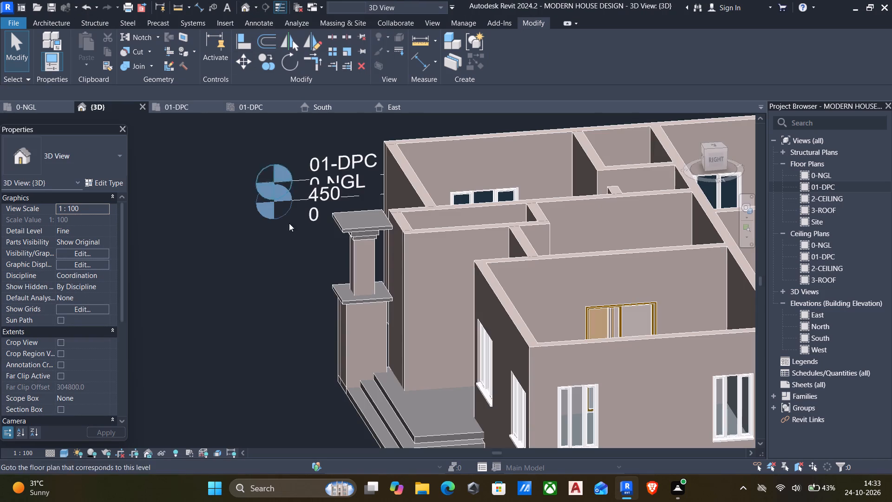
scroll(308, 330, "down", 3)
middle_click_drag(313, 330, 458, 316, "shift")
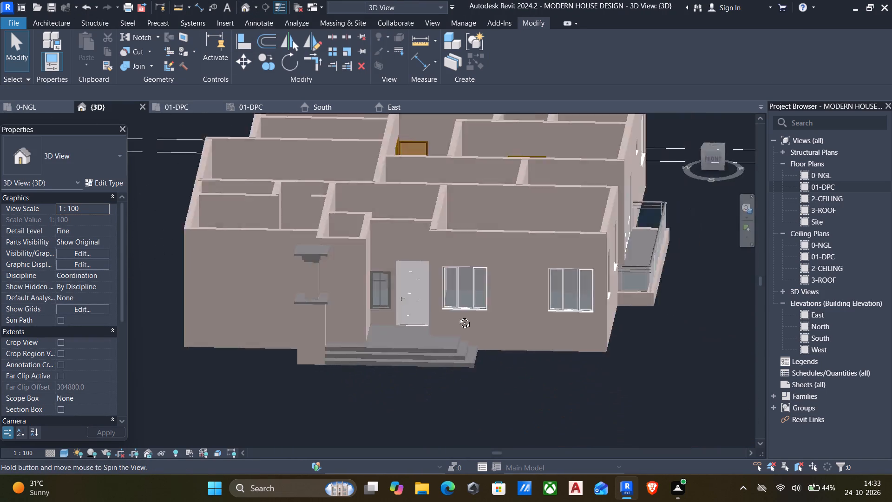
middle_click_drag(458, 316, 452, 309, "shift")
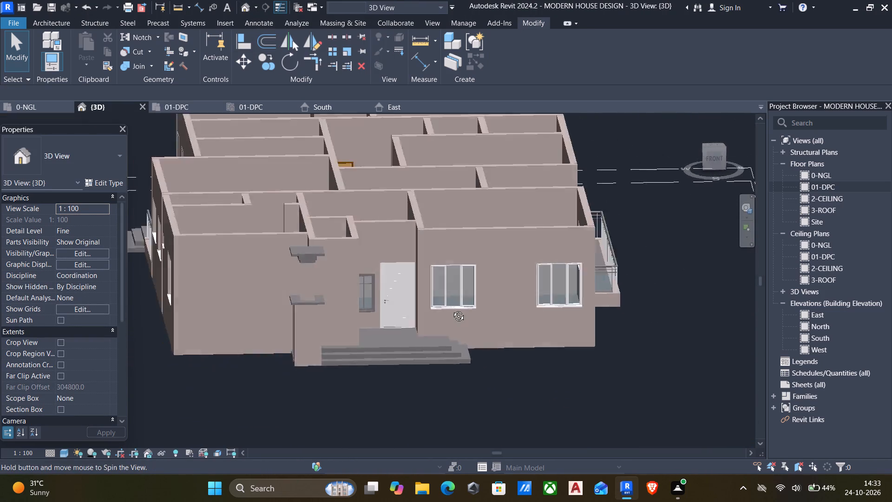
middle_click_drag(452, 309, 348, 319, "shift")
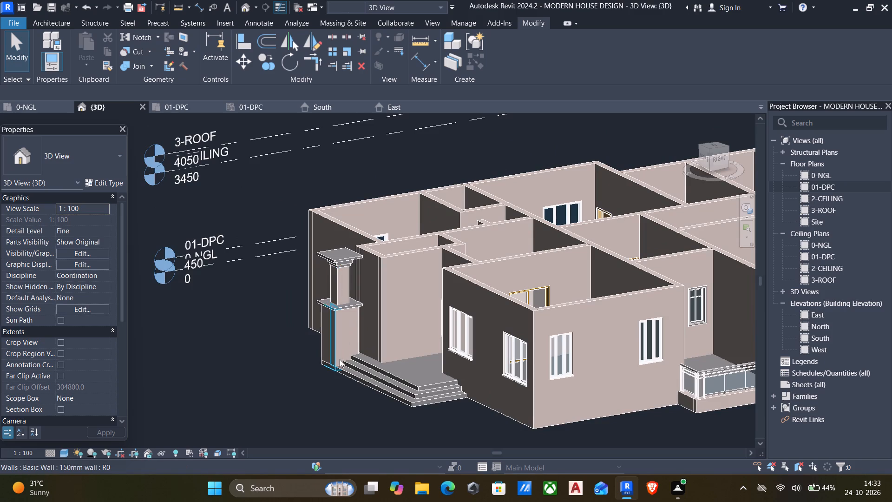
scroll(340, 359, "up", 4)
scroll(251, 263, "down", 1)
middle_click_drag(237, 270, 207, 280, "shift")
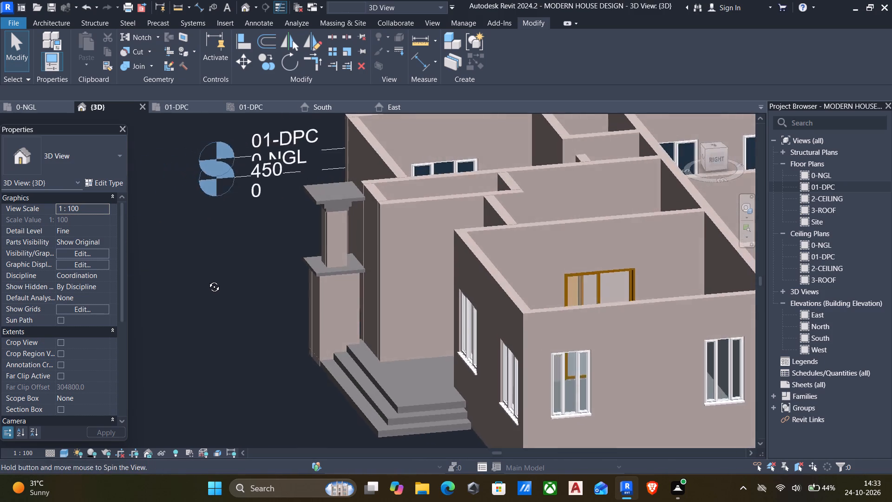
middle_click_drag(207, 280, 185, 253, "shift")
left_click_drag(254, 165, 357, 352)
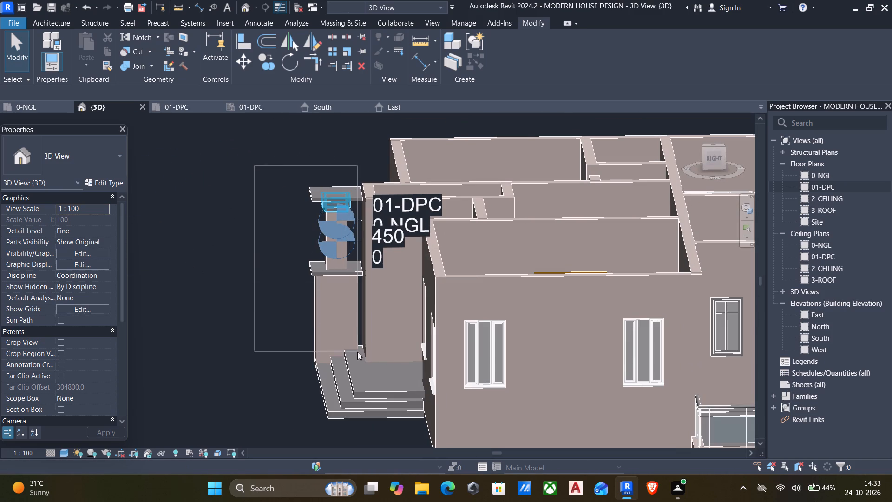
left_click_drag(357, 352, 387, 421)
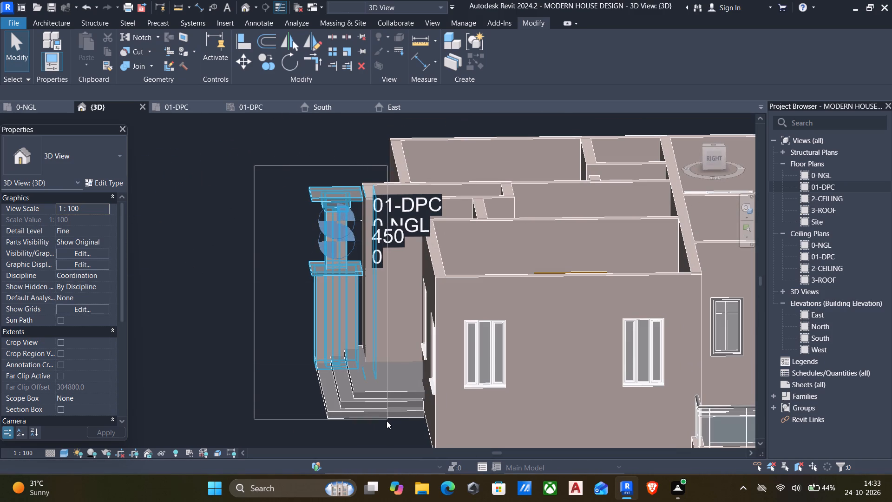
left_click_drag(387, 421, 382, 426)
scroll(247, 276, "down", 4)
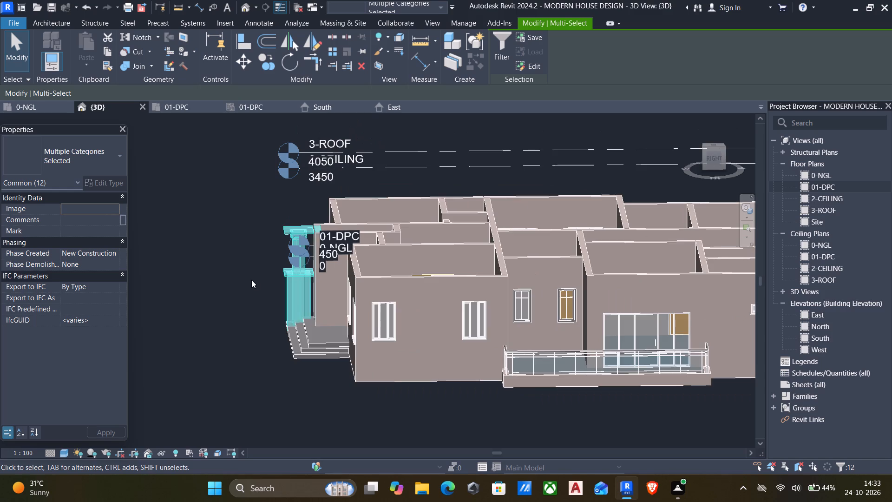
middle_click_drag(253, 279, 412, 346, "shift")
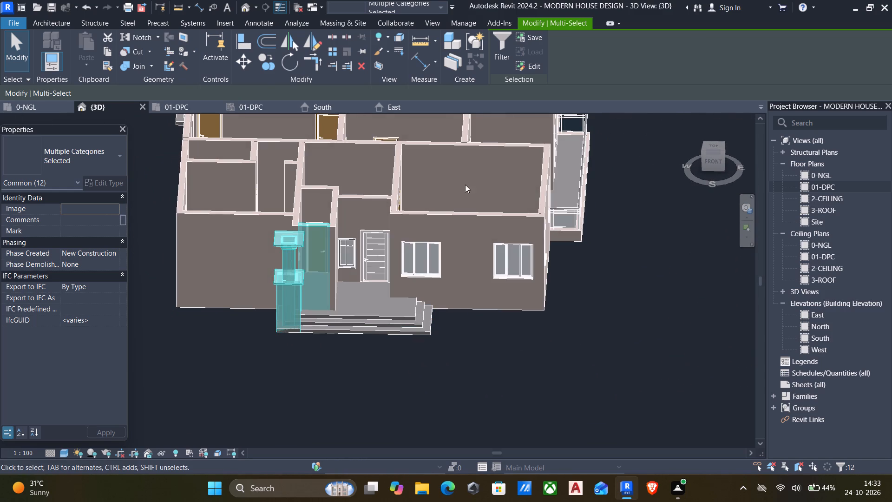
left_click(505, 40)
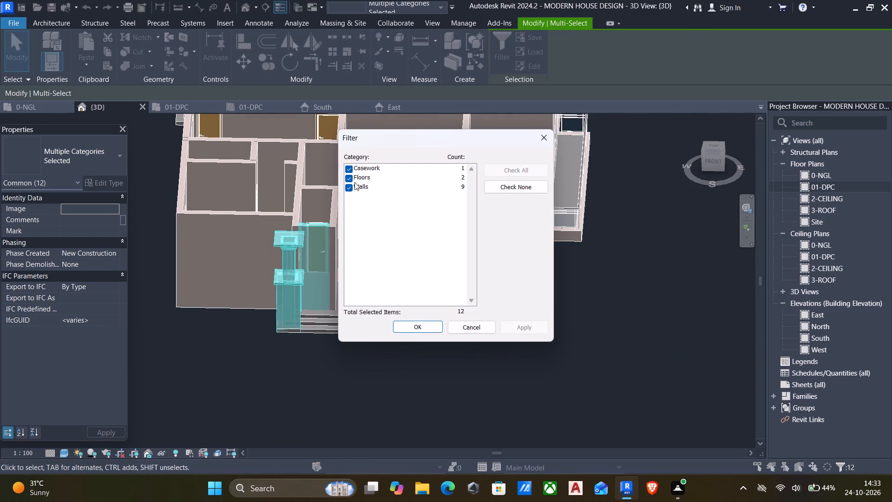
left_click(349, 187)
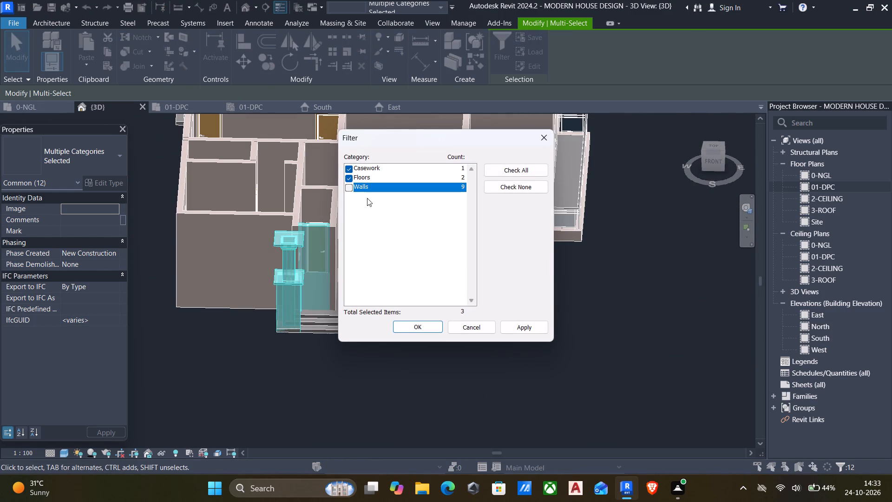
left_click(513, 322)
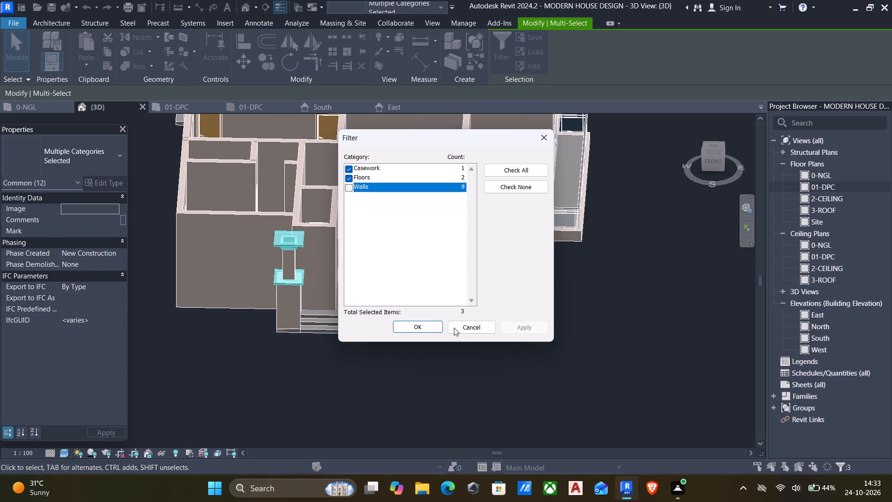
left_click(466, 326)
Select only the column's 11 elements and copy them in the 01-DPC plan, constrained horizontally, 4930 mm to the entrance steps' opposite front corner.
middle_click_drag(316, 339, 259, 349, "shift")
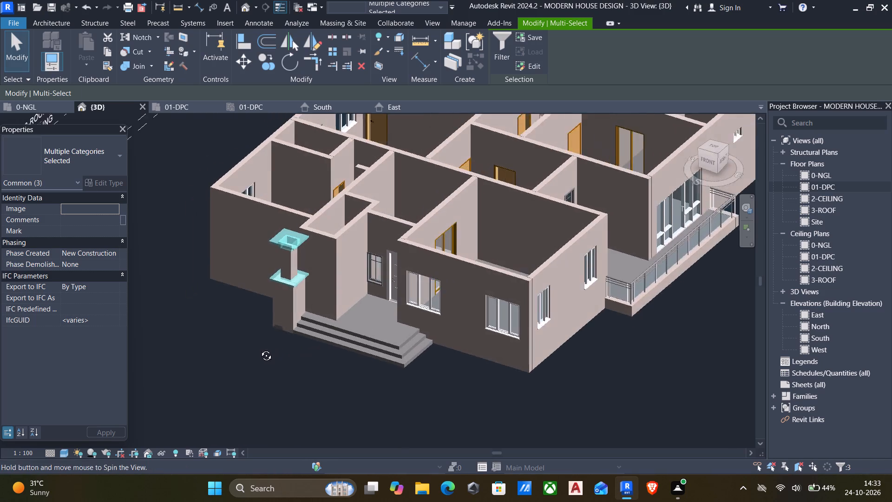
middle_click_drag(259, 349, 191, 277, "shift")
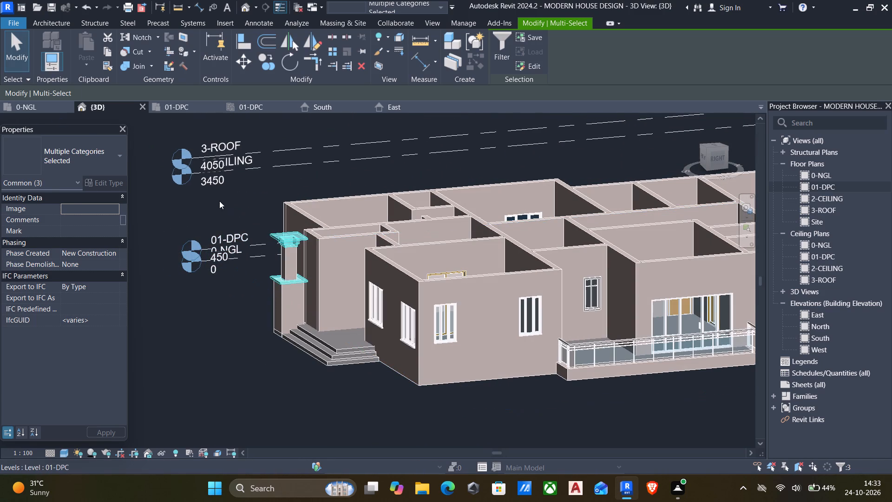
left_click_drag(219, 201, 310, 347)
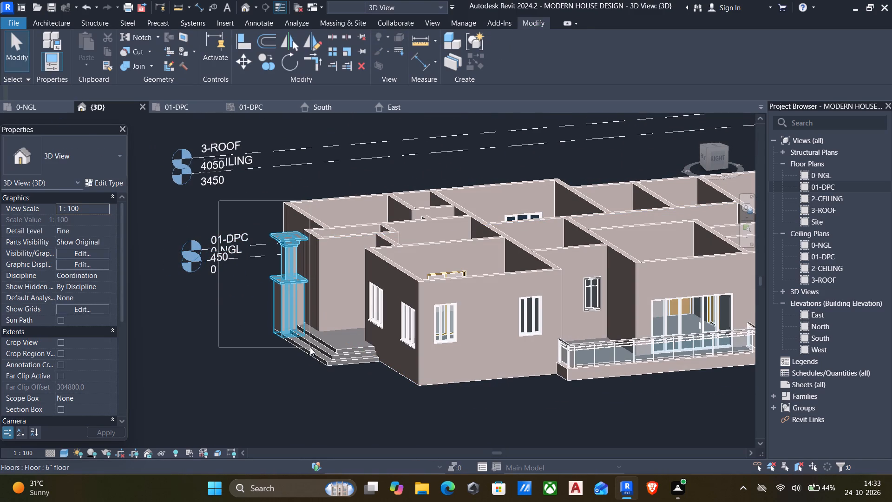
middle_click_drag(282, 365, 434, 393, "shift")
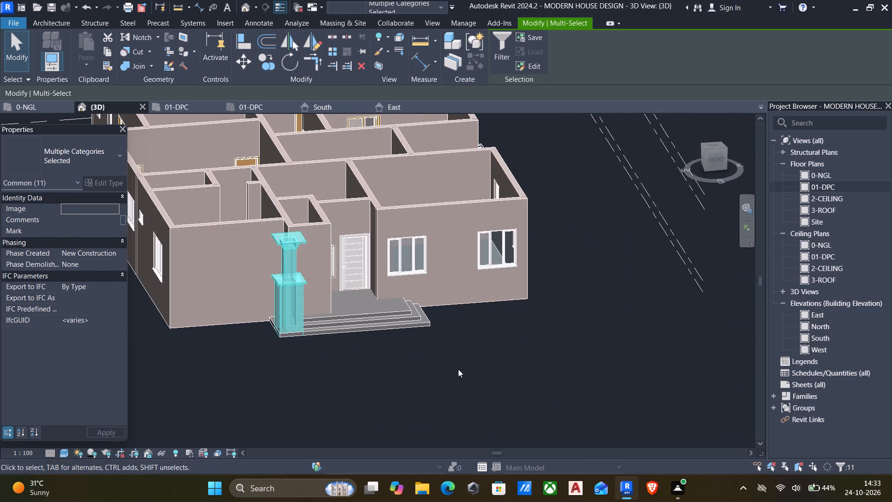
double_click(805, 185)
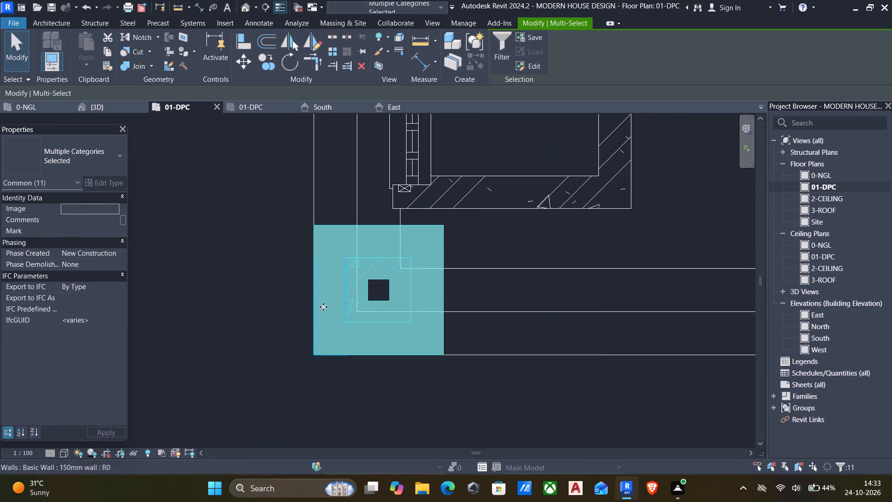
scroll(313, 310, "down", 3)
key("c")
key("o")
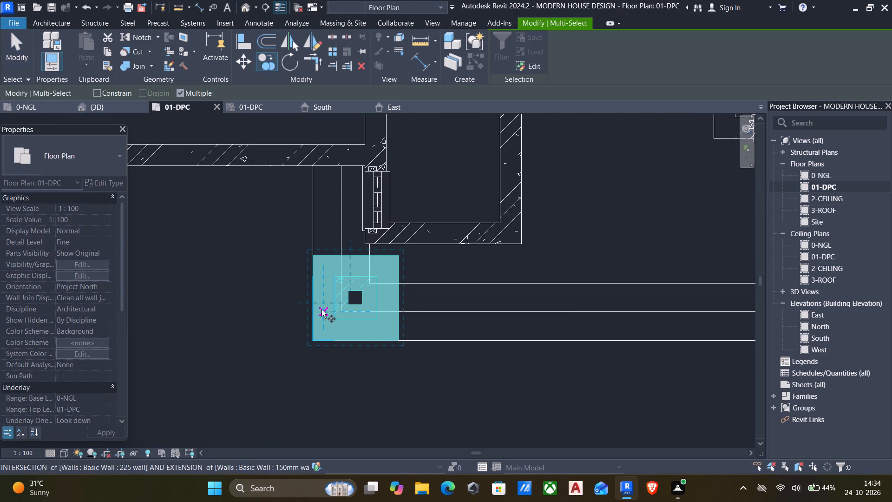
scroll(407, 343, "up", 5)
left_click(391, 337)
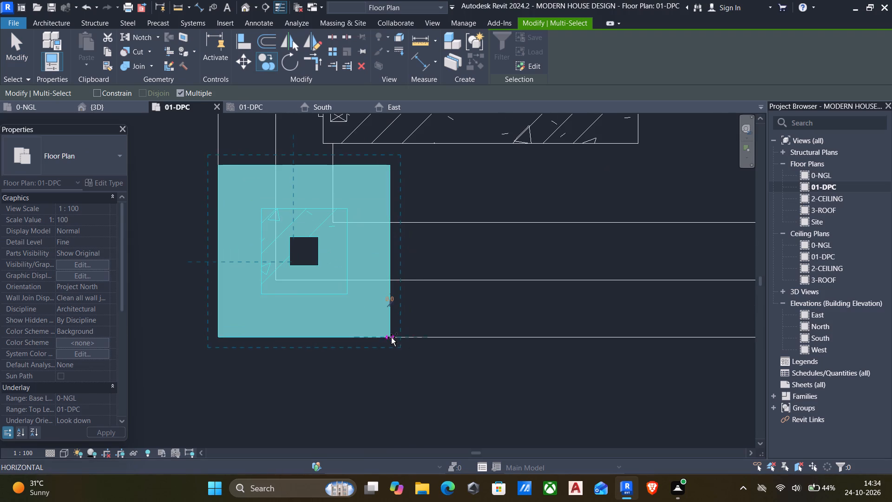
scroll(417, 342, "down", 6)
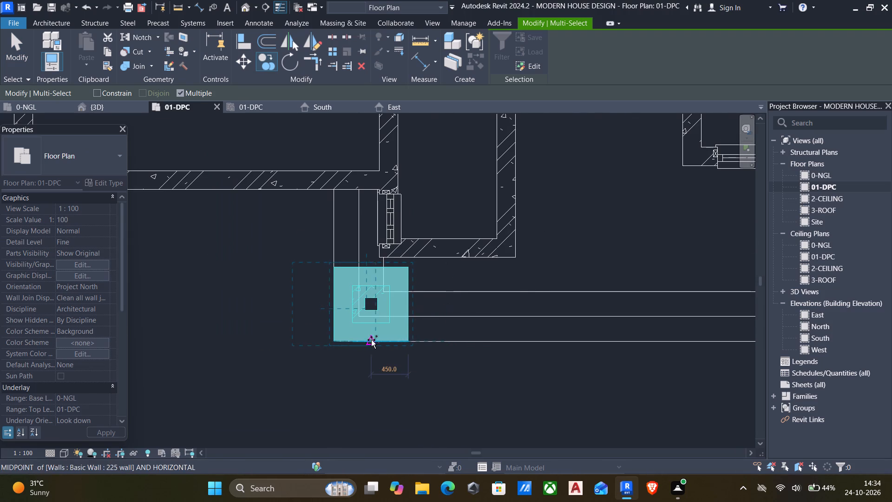
left_click(96, 92)
scroll(282, 314, "down", 3)
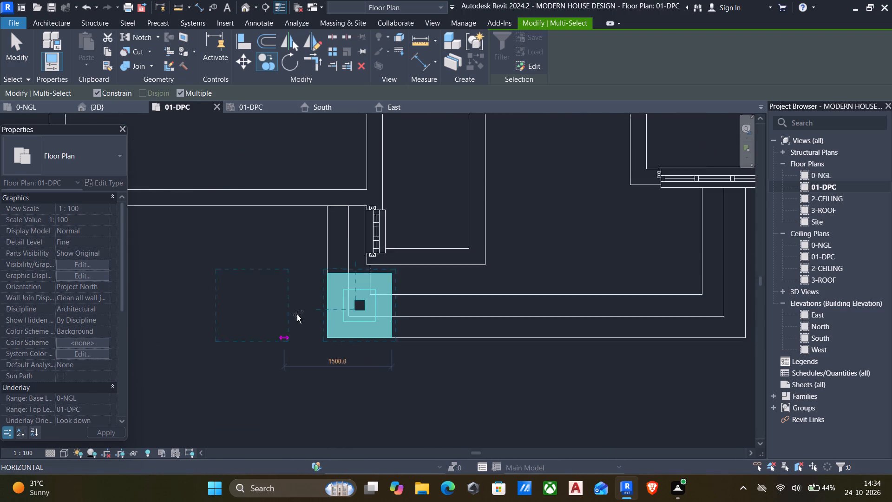
scroll(297, 315, "down", 4)
scroll(503, 317, "up", 11)
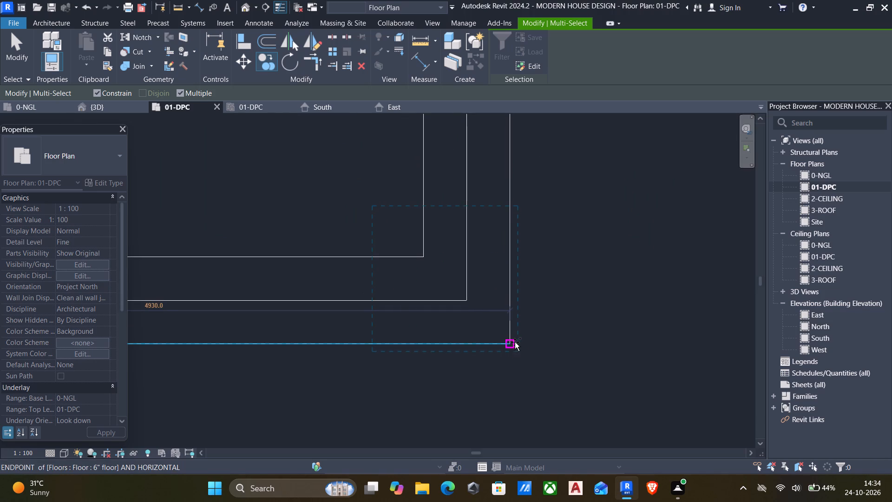
left_click(510, 342)
key("Escape")
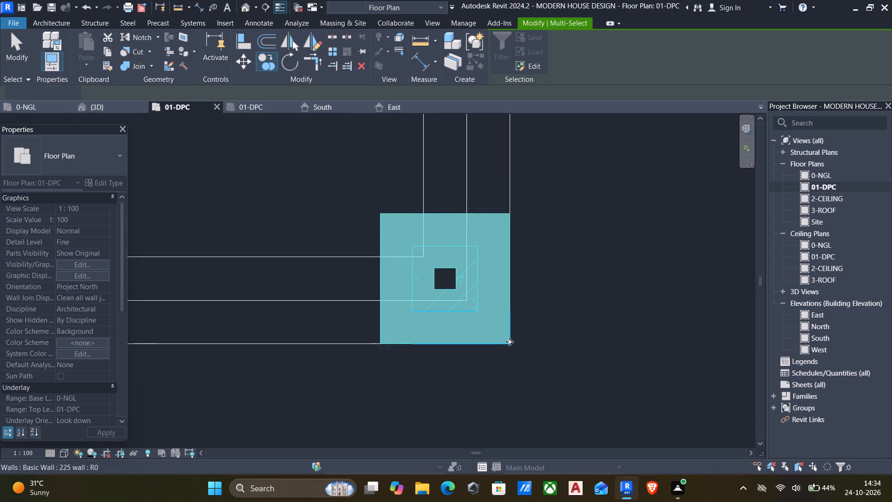
Examine both porch columns and the entrance steps from several angles in the 3D view.
scroll(491, 358, "down", 10)
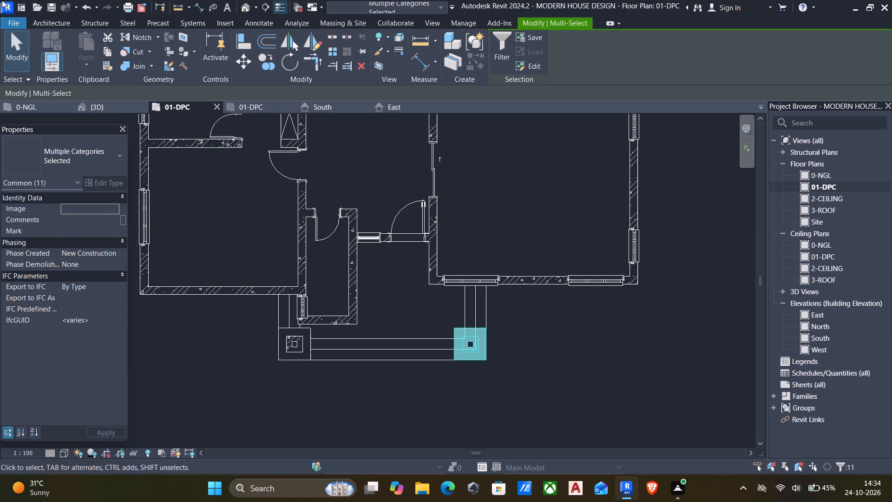
left_click(245, 7)
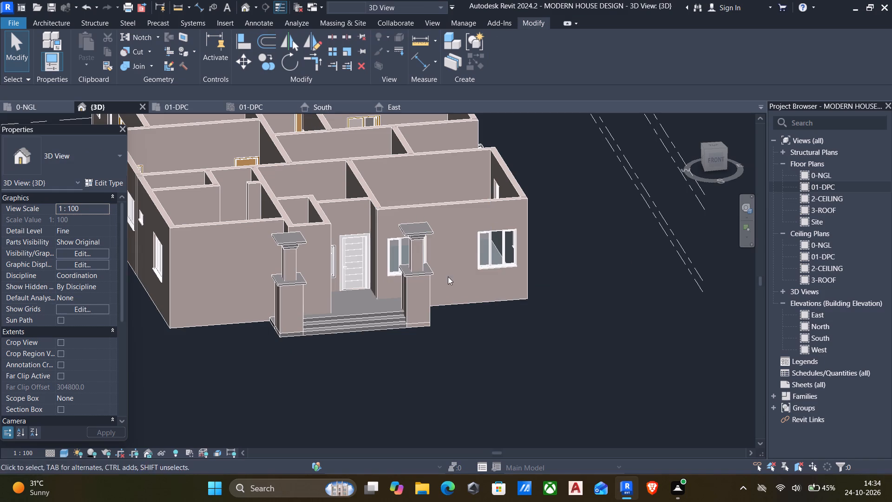
middle_click_drag(524, 384, 410, 421, "shift")
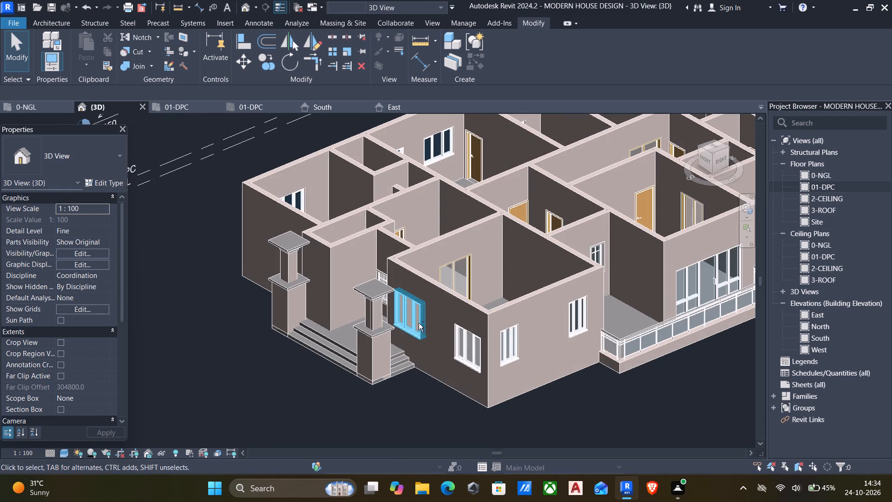
scroll(499, 360, "down", 3)
middle_click_drag(339, 290, 353, 263, "shift")
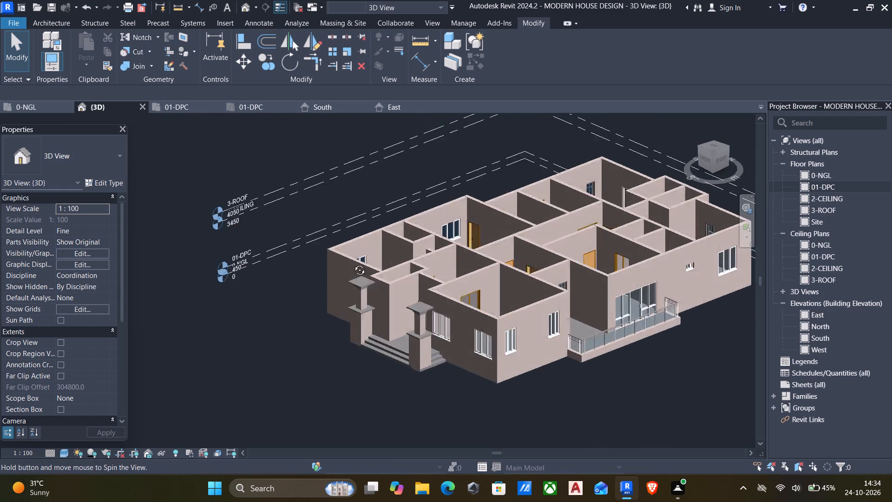
middle_click_drag(353, 263, 355, 243, "shift")
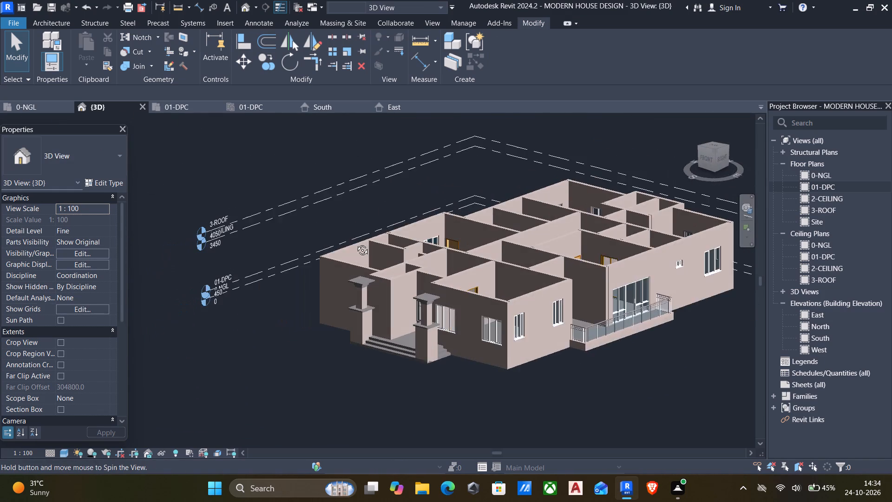
middle_click_drag(355, 243, 349, 243, "shift")
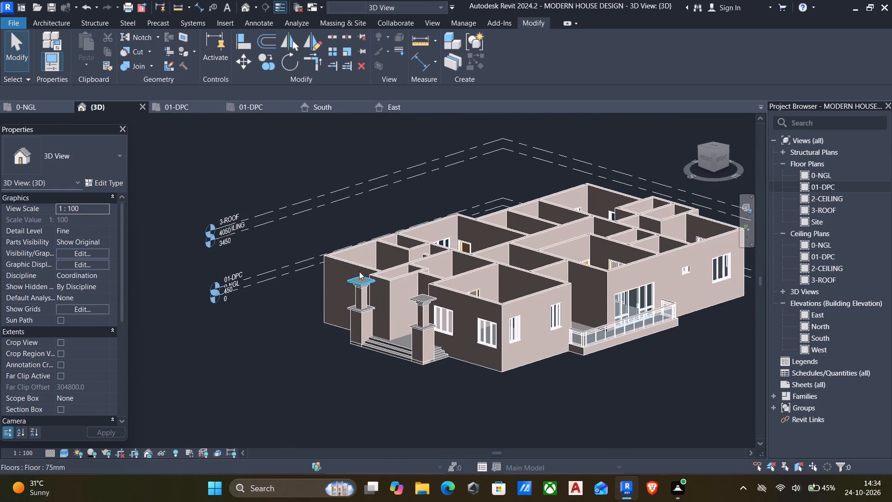
In the 01-DPC plan, edit the outermost entrance step floor's boundary and draw a 300 mm line across its front run at the west column's inner face.
double_click(803, 185)
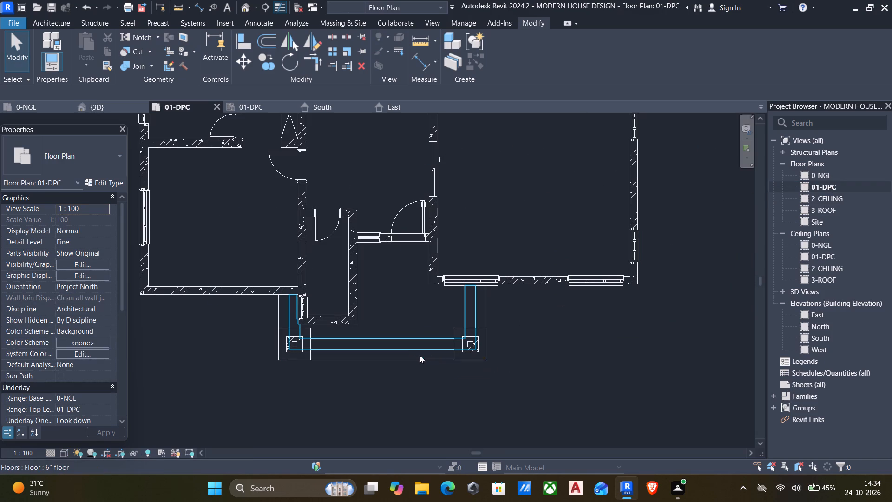
left_click(413, 361)
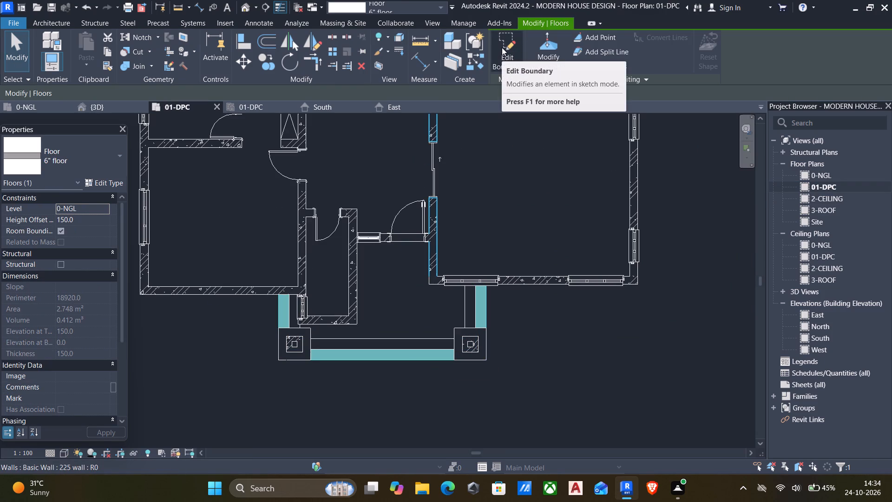
left_click(503, 47)
middle_click_drag(253, 392, 249, 370)
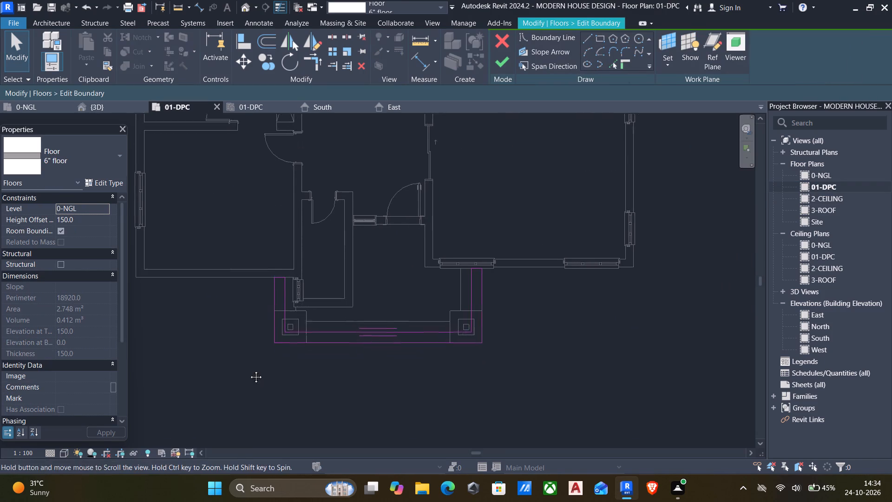
middle_click_drag(249, 370, 251, 361)
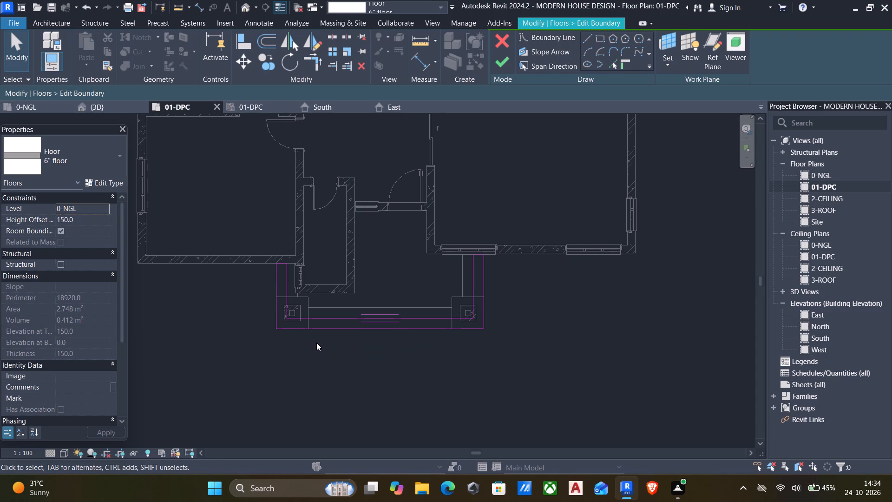
scroll(309, 336, "up", 4)
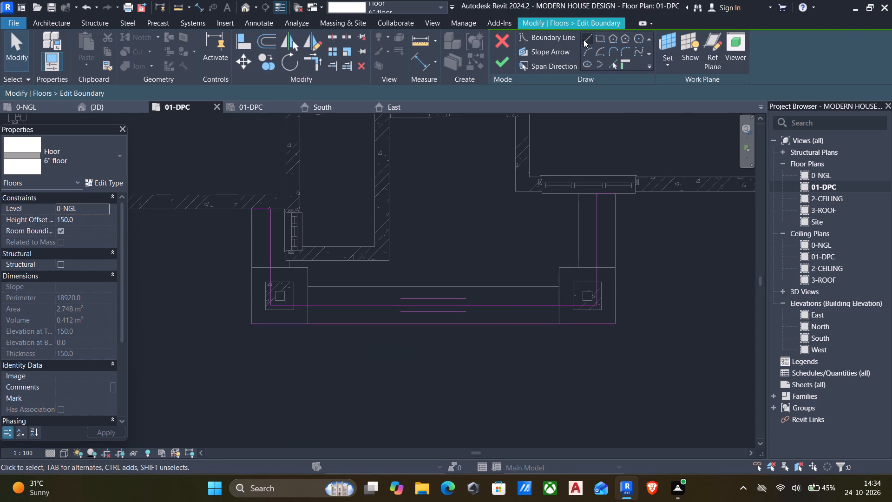
left_click(584, 39)
scroll(360, 337, "up", 5)
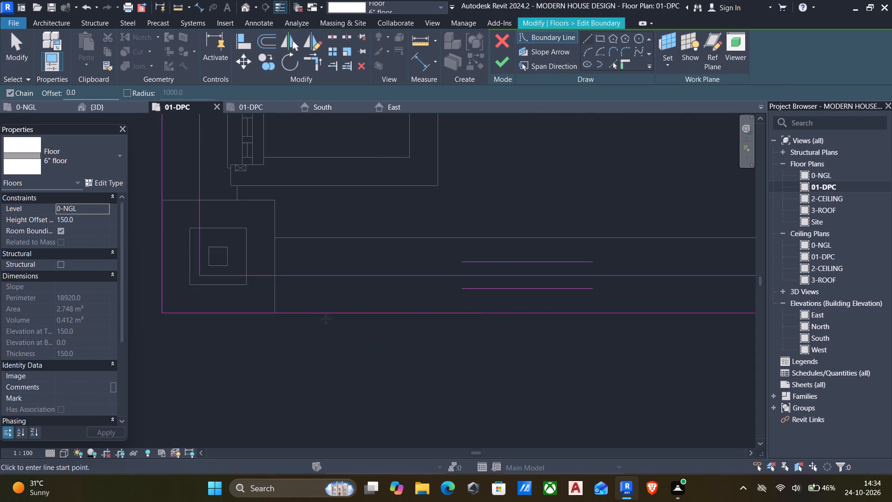
left_click(277, 274)
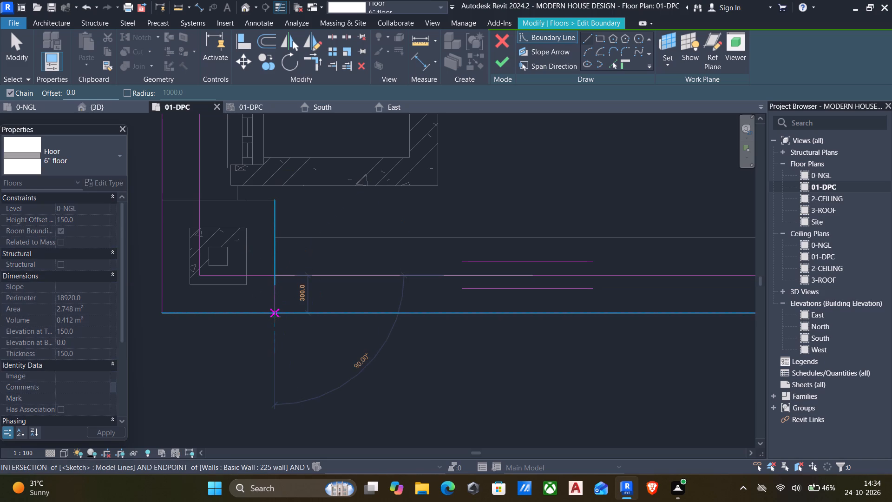
left_click(275, 317)
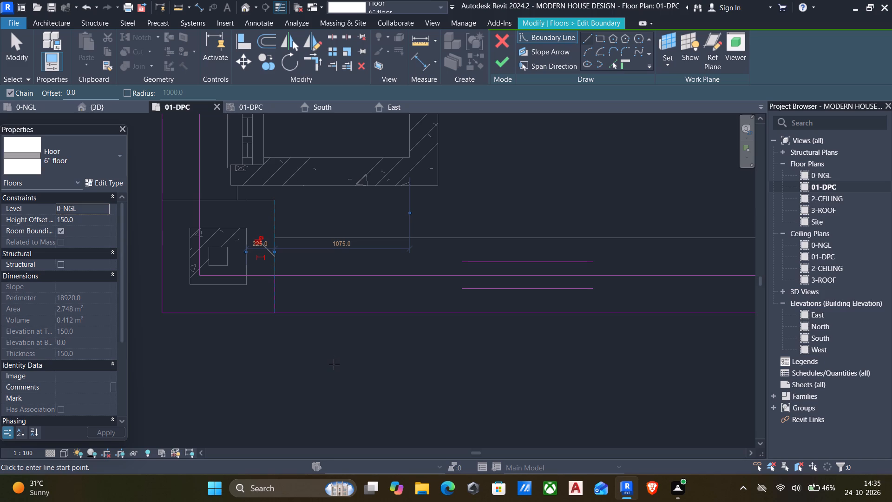
Draw boundary lines across the step's side run and front run where they meet the east column's rear and inner faces.
scroll(335, 370, "down", 6)
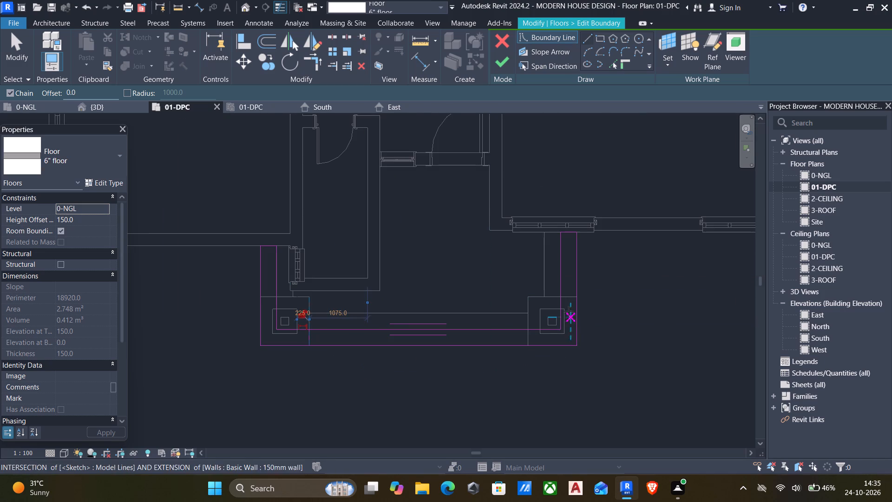
scroll(556, 289, "up", 5)
left_click(567, 303)
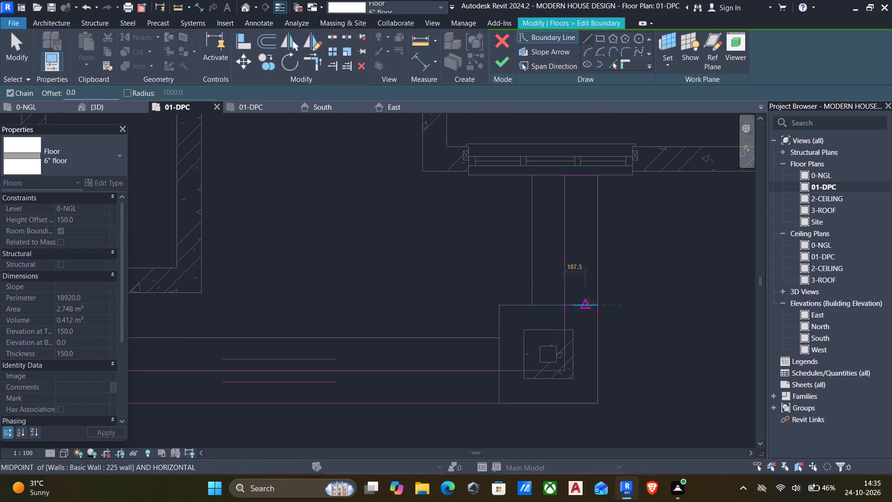
left_click(597, 303)
key("Escape")
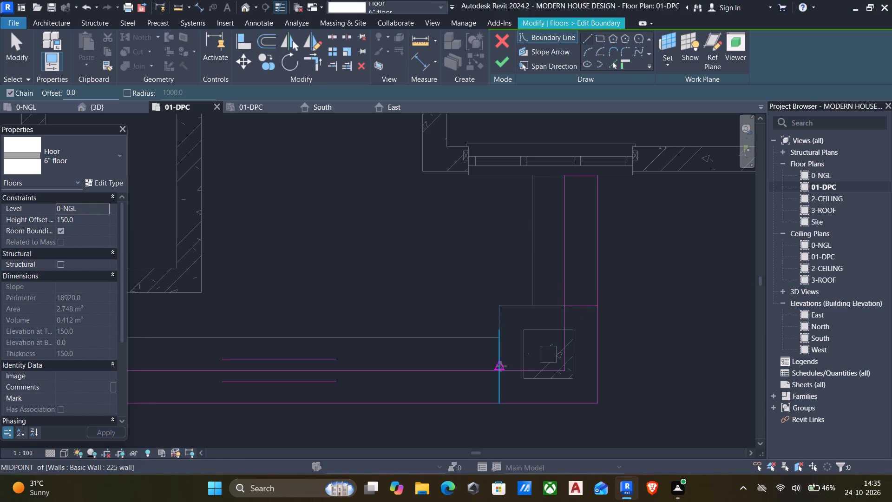
left_click(500, 367)
left_click(498, 403)
key("Escape")
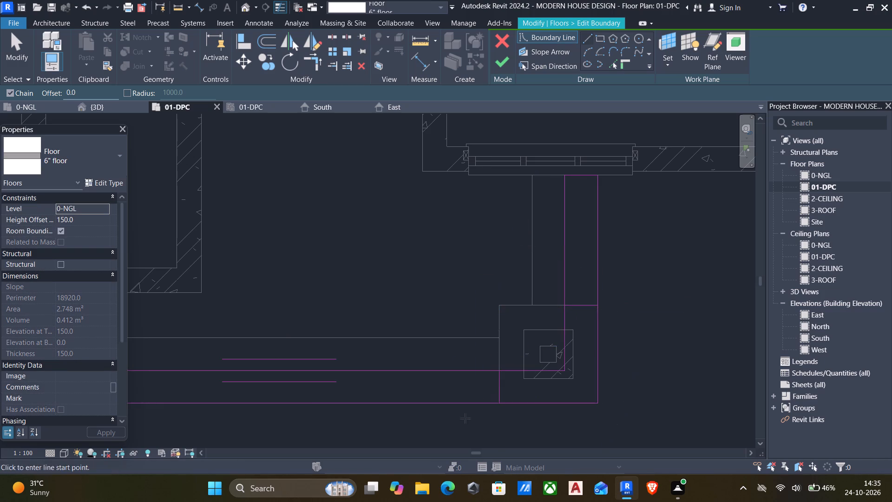
middle_click_drag(446, 426, 430, 402)
middle_click_drag(326, 389, 359, 350)
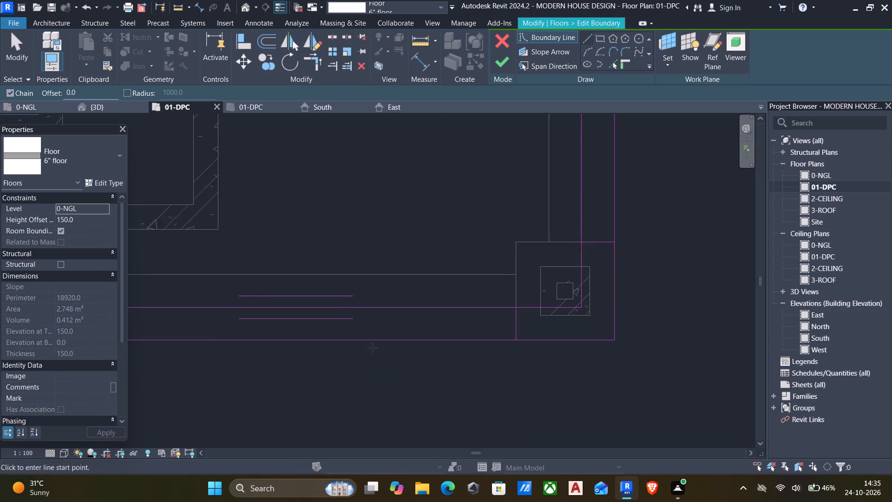
scroll(373, 348, "down", 4)
middle_click_drag(298, 373, 445, 365)
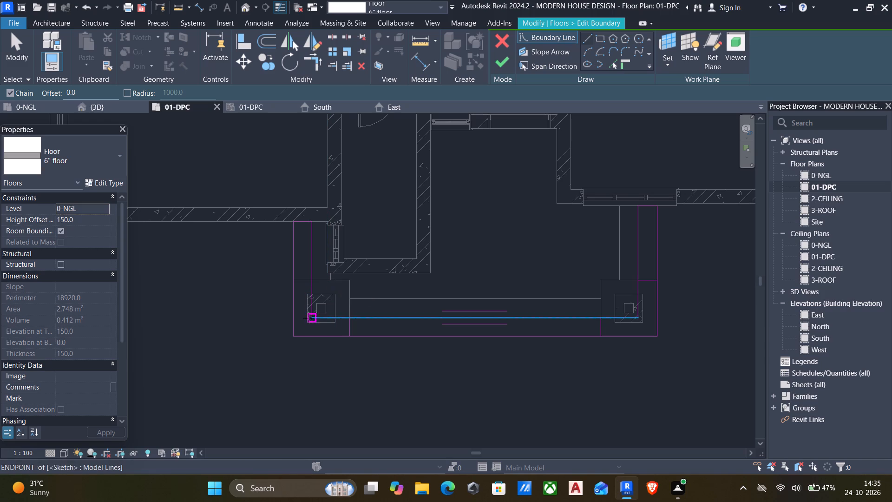
key("Escape")
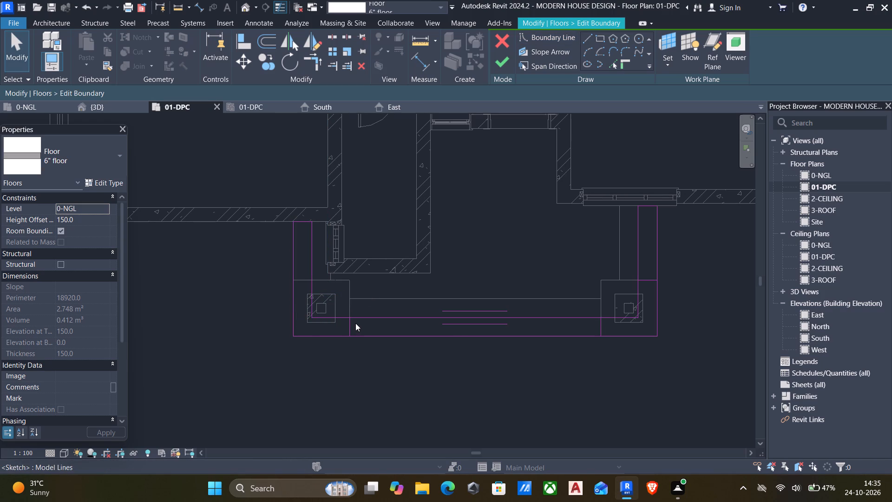
Delete the two long boundary lines of the step's side run at the west column.
scroll(352, 331, "up", 5)
left_click_drag(300, 267, 171, 240)
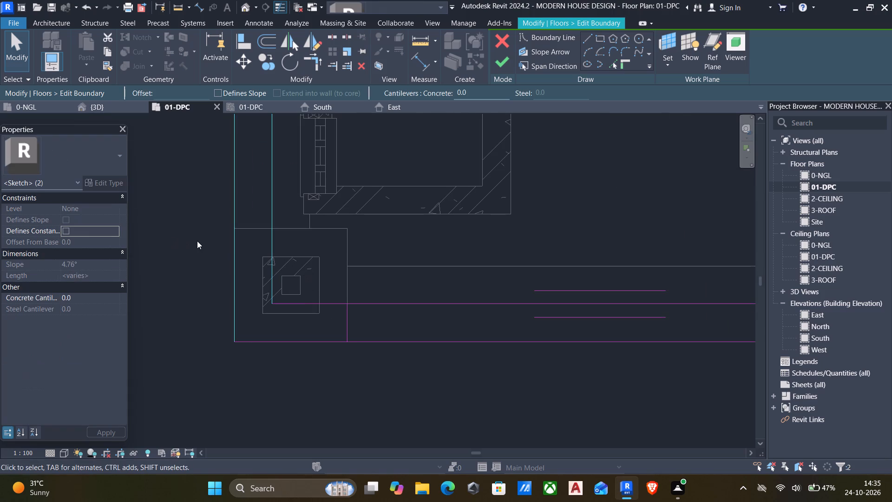
key("Delete")
Trim the front run's inner and outer boundary lines to the cross line at the west column's inner face.
key("t")
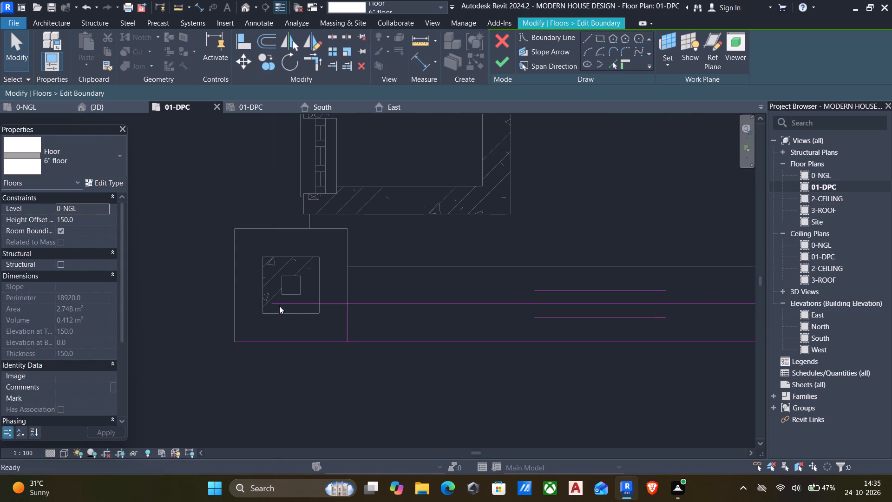
key("r")
left_click(367, 305)
left_click(349, 315)
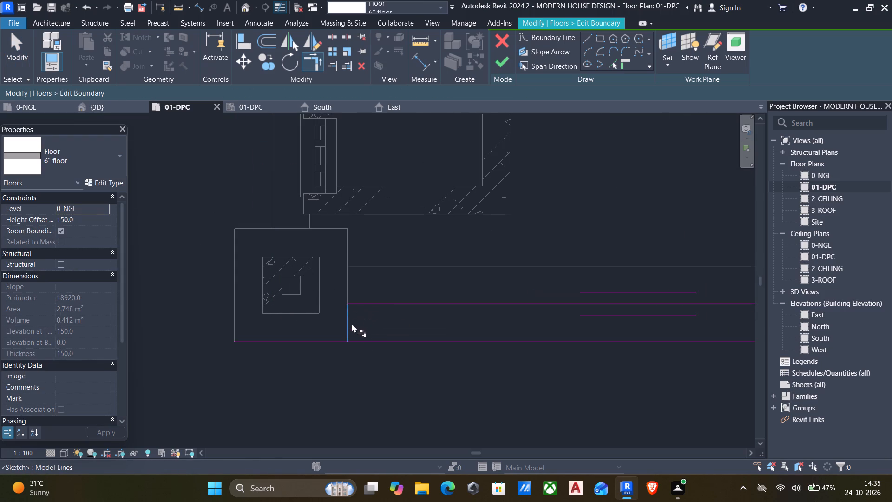
left_click(367, 340)
left_click(347, 327)
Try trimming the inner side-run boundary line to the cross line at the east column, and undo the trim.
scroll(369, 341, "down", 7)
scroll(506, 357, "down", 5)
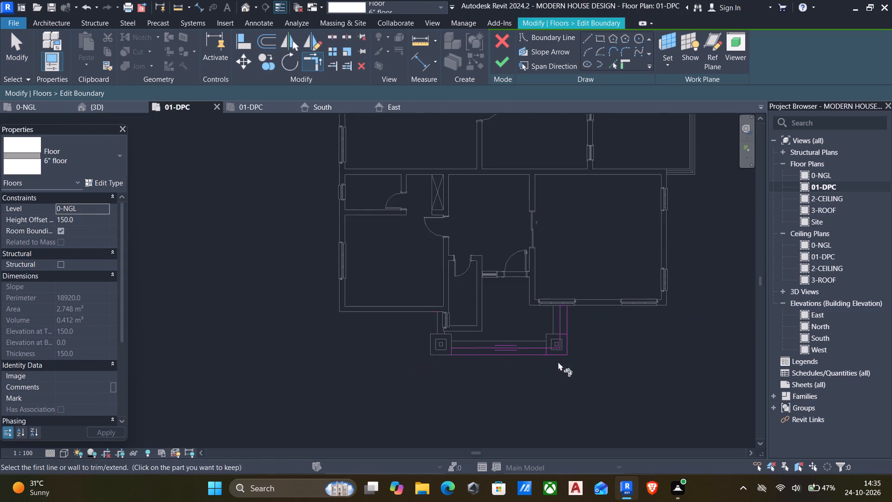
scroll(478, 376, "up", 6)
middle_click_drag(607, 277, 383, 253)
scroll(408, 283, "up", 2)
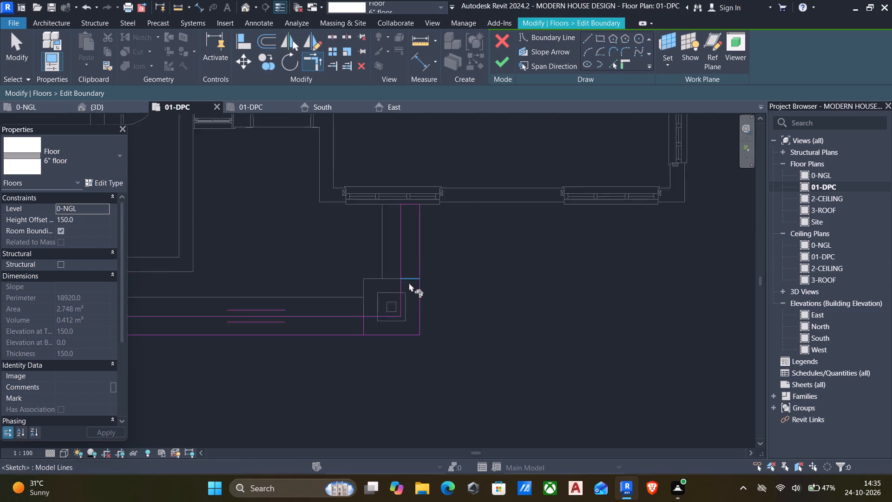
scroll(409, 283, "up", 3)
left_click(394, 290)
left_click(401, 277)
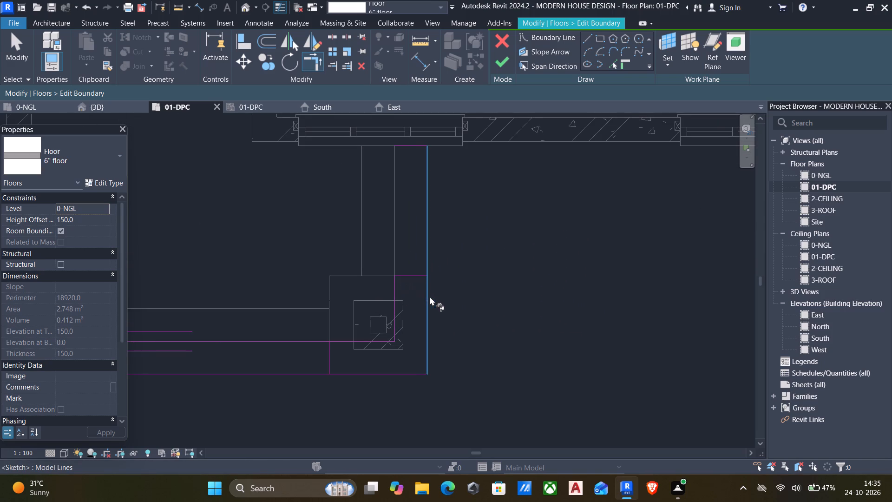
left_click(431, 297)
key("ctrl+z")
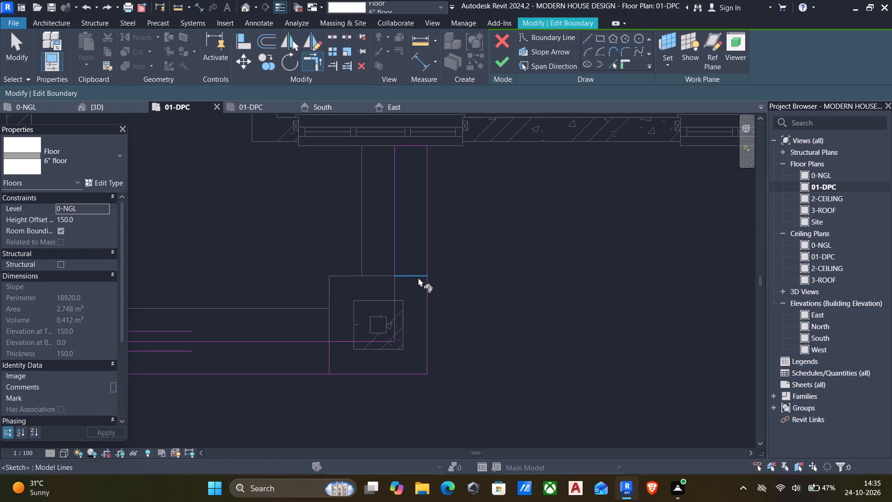
Trim the side-run and front-run boundary lines to their cross lines at the east column, keeping only the portions outside its footprint.
left_click(397, 238)
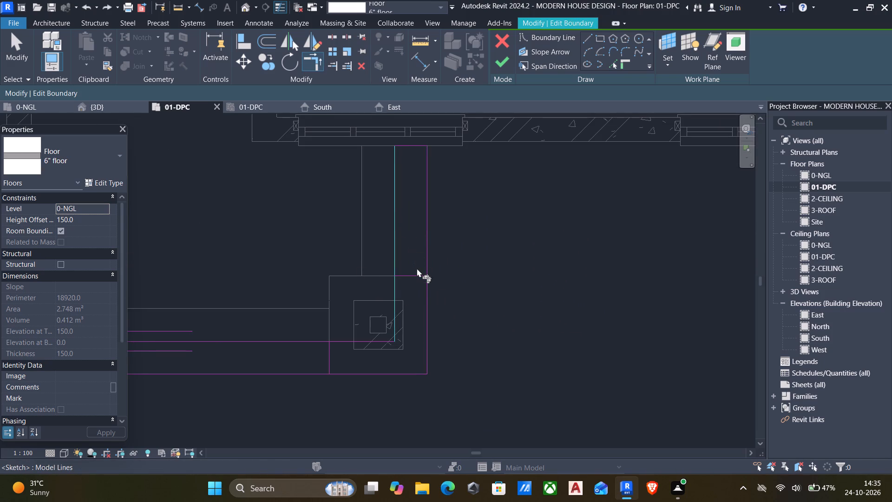
left_click(415, 277)
left_click(431, 253)
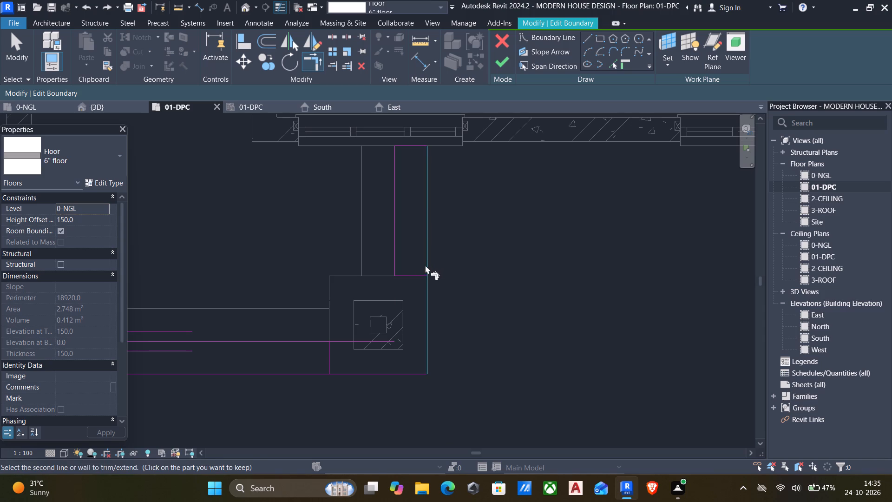
left_click(413, 274)
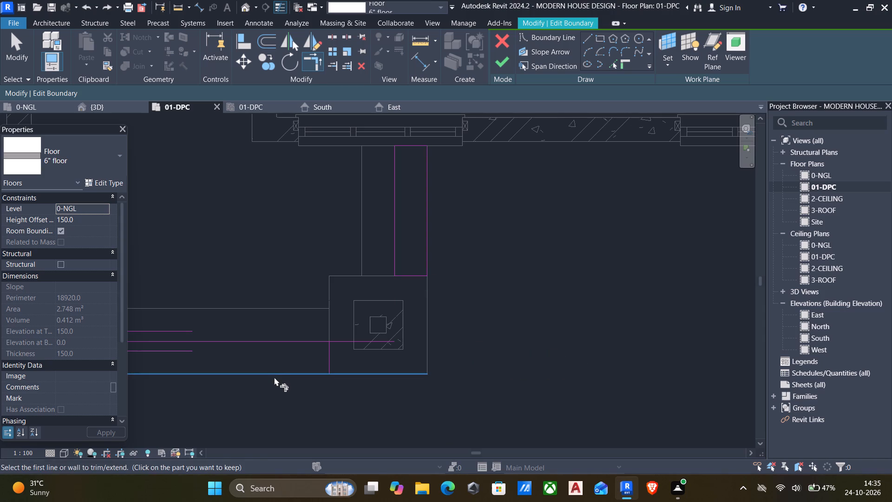
left_click(274, 377)
left_click(328, 357)
left_click(293, 343)
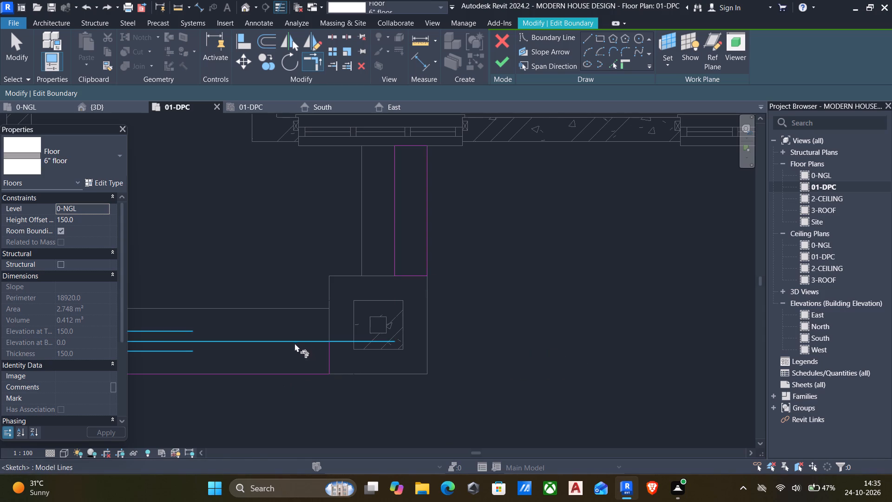
left_click(328, 355)
scroll(373, 375, "down", 6)
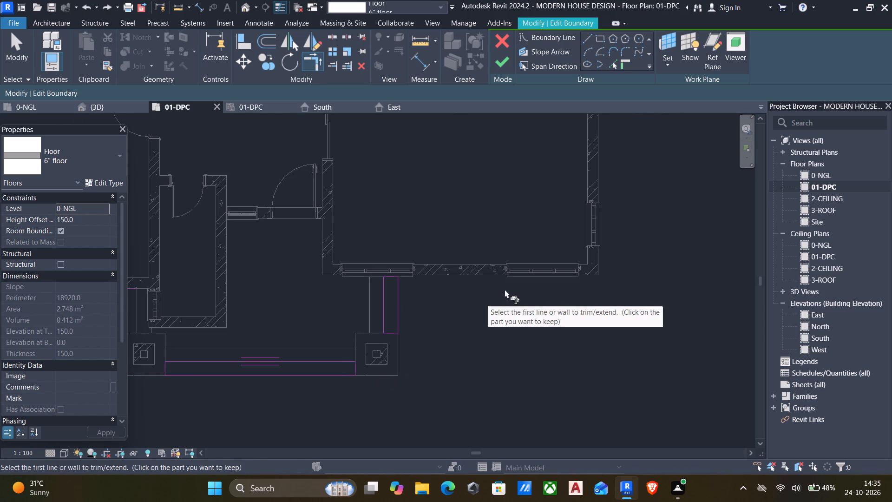
middle_click_drag(506, 325, 554, 297)
key("Escape")
Delete the leftover 300 mm boundary line at the house wall behind the west column.
middle_click_drag(463, 336, 475, 329)
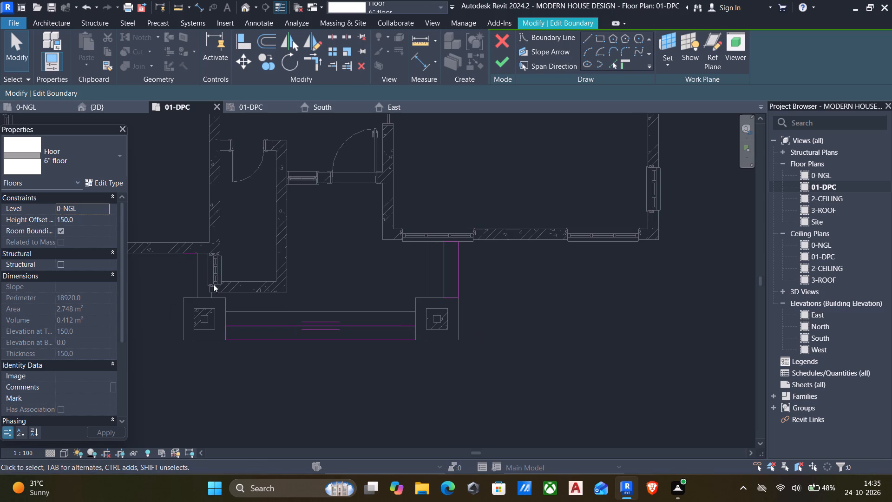
left_click_drag(141, 238, 262, 288)
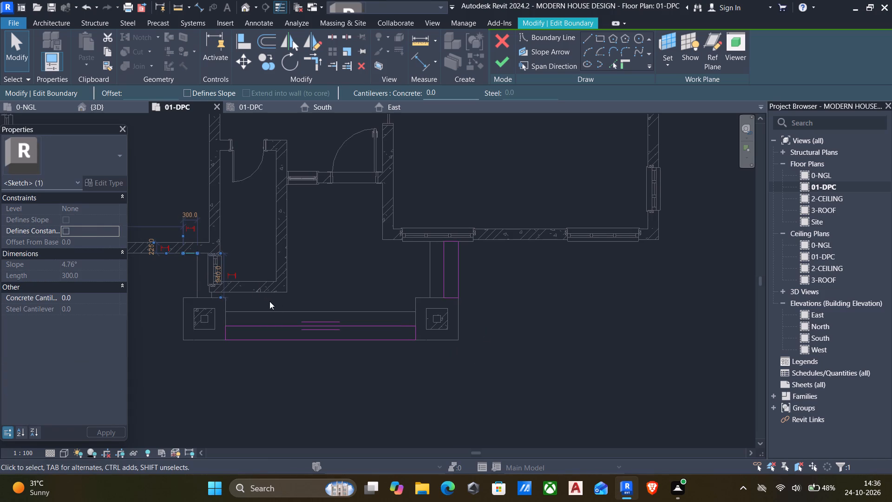
key("Delete")
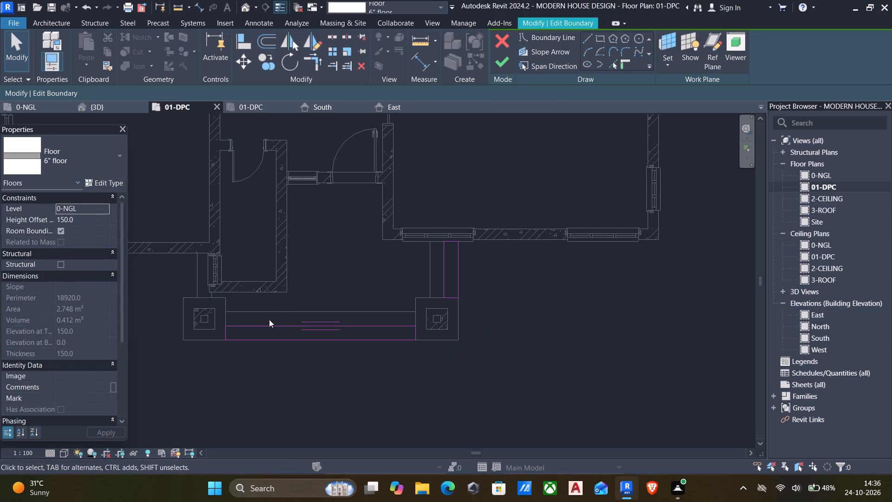
scroll(234, 331, "down", 2)
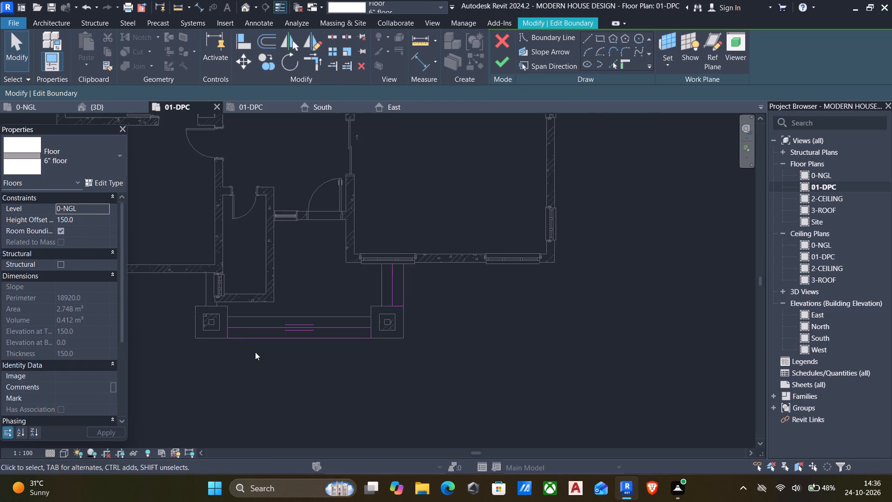
middle_click_drag(257, 352, 313, 308)
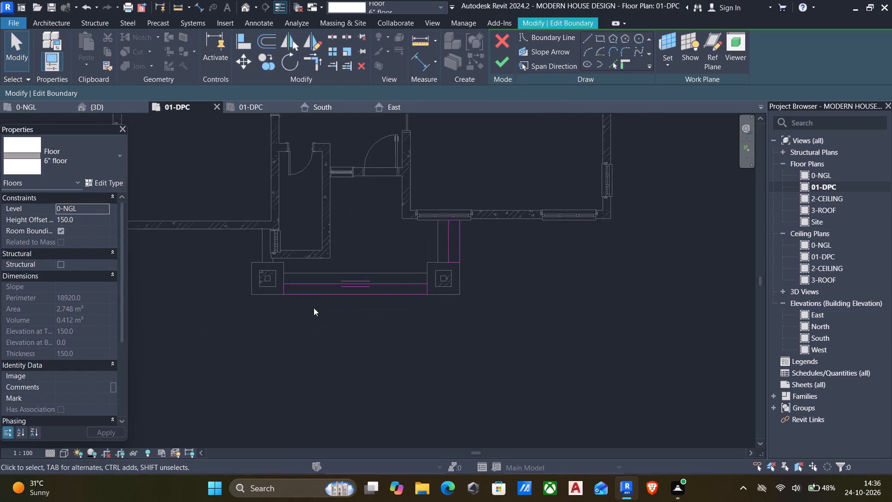
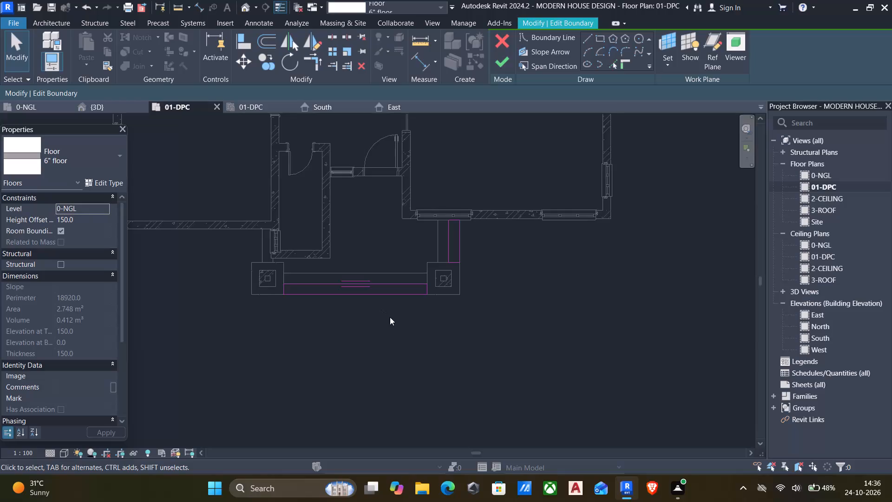
Finish the boundary edit of the lower entrance step floor, the one with the 150 mm height offset.
left_click(500, 62)
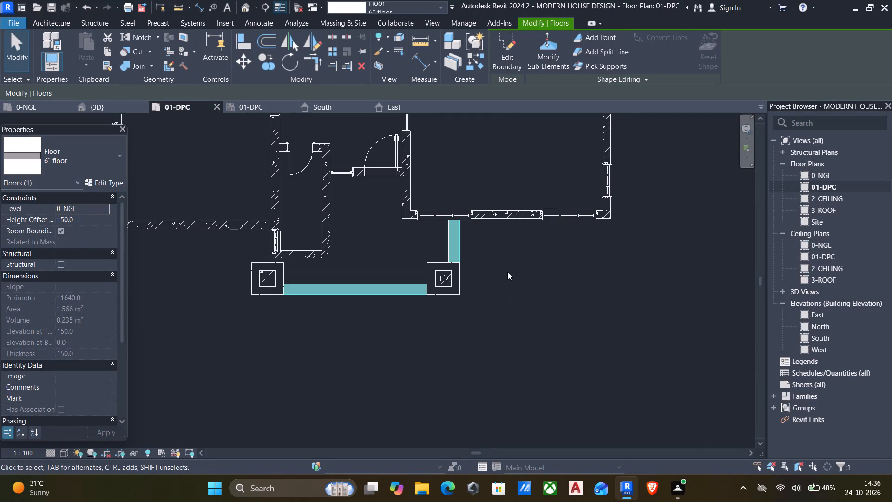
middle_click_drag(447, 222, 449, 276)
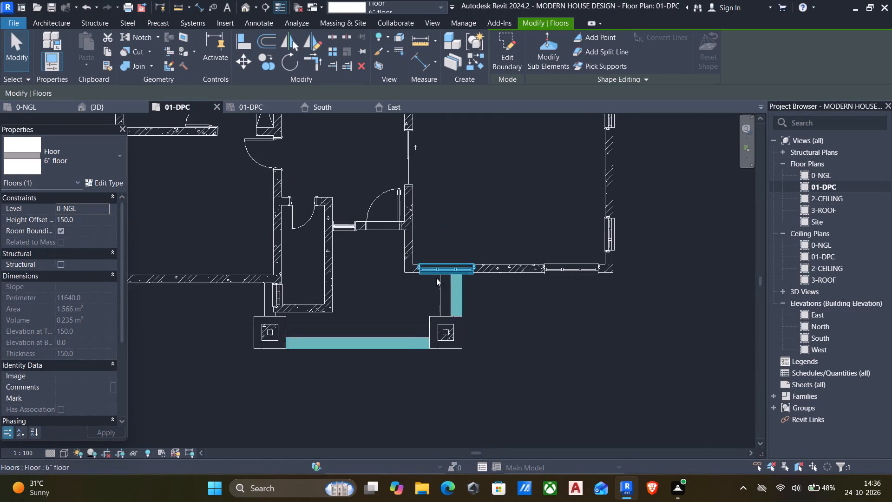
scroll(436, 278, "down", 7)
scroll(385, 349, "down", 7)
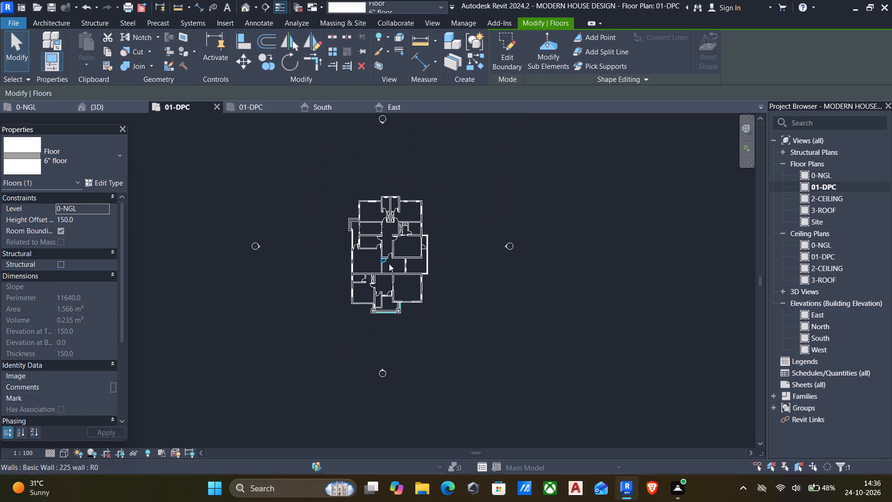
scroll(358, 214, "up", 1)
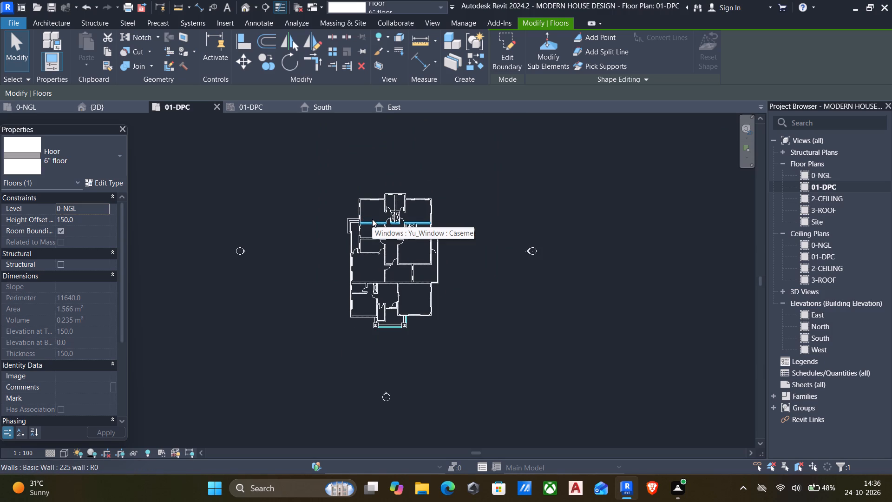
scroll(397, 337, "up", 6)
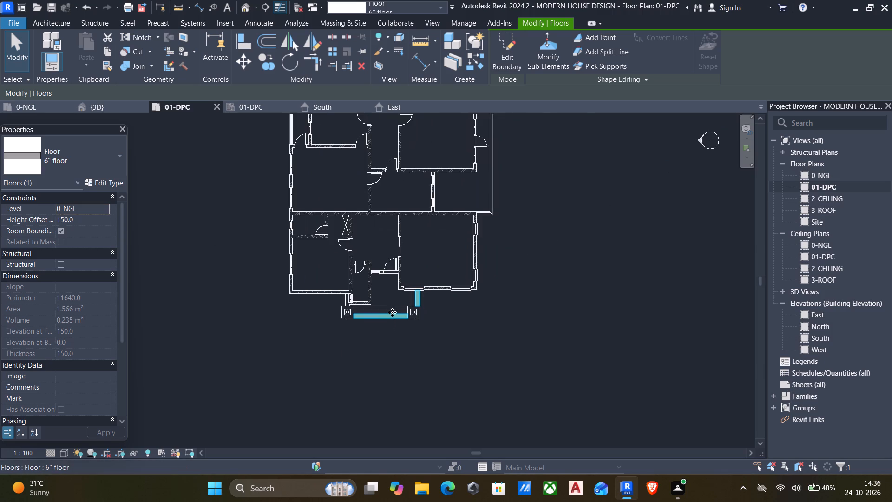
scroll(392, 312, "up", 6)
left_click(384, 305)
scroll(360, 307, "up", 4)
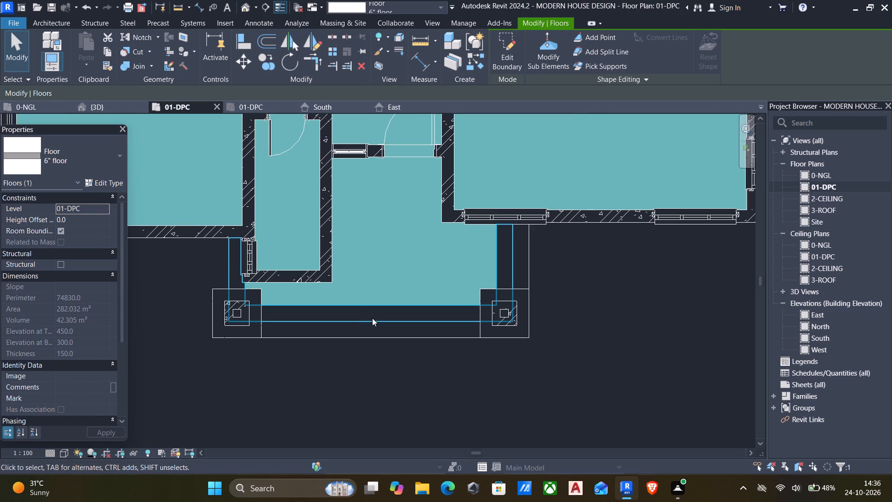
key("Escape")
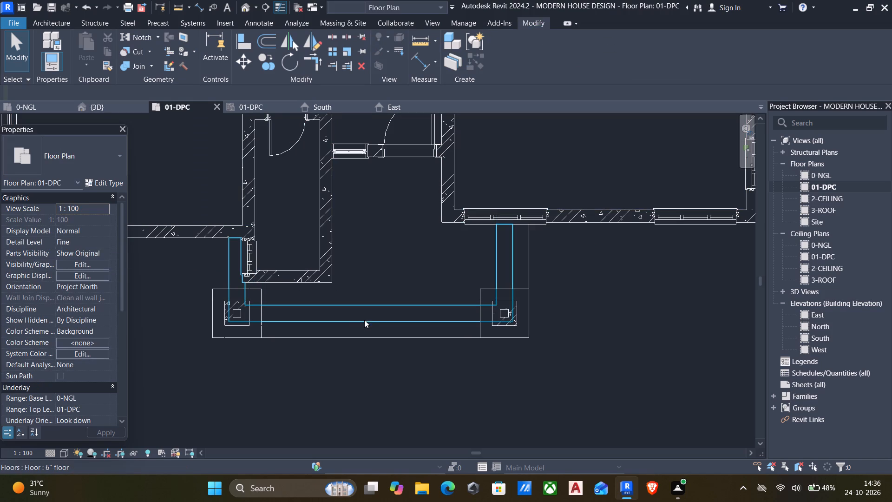
Open the 300 mm offset step floor's boundary and draw cross lines at the east column's west and house-side faces.
scroll(359, 323, "up", 4)
left_click(342, 318)
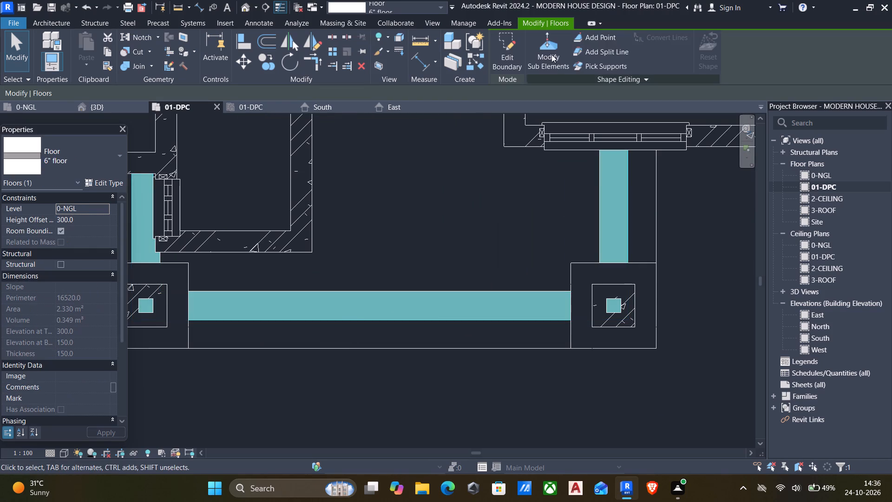
left_click(508, 42)
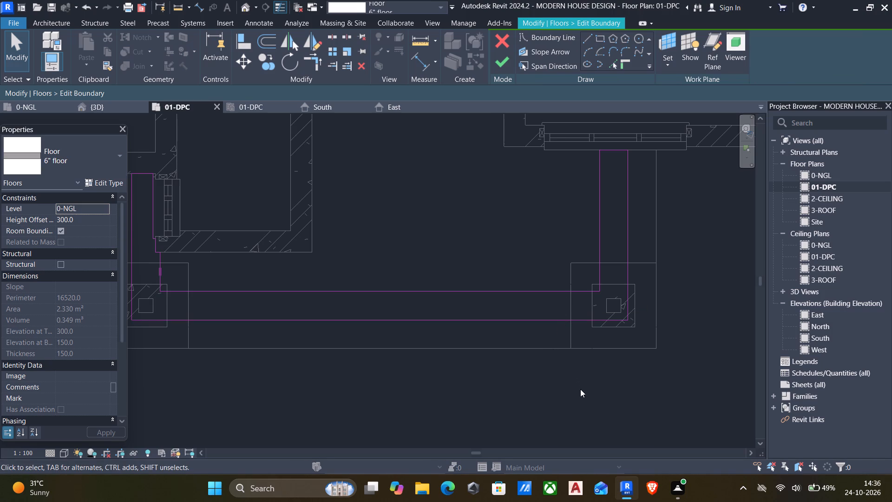
middle_click_drag(573, 390, 472, 393)
left_click(584, 41)
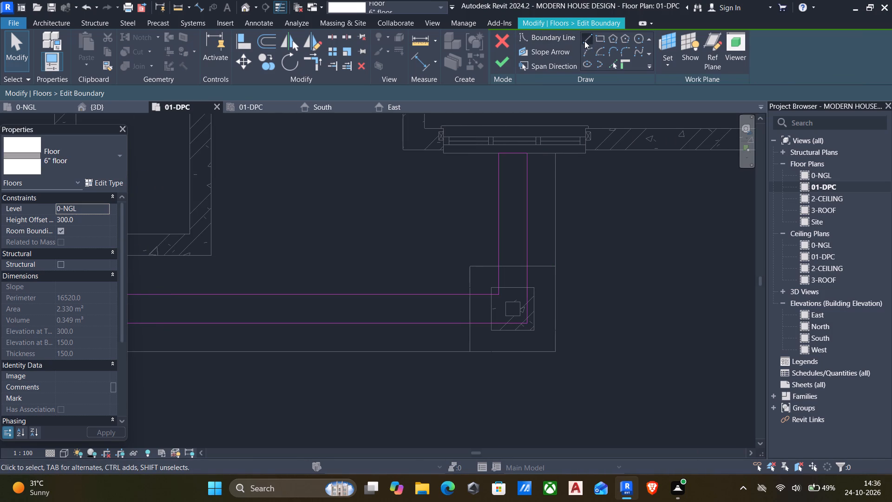
scroll(492, 291, "up", 3)
left_click(457, 300)
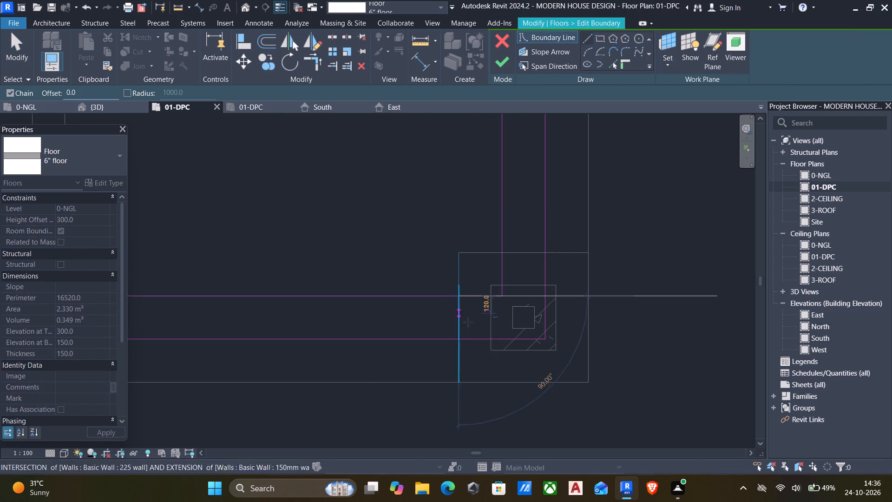
left_click(458, 339)
key("Escape")
left_click(502, 251)
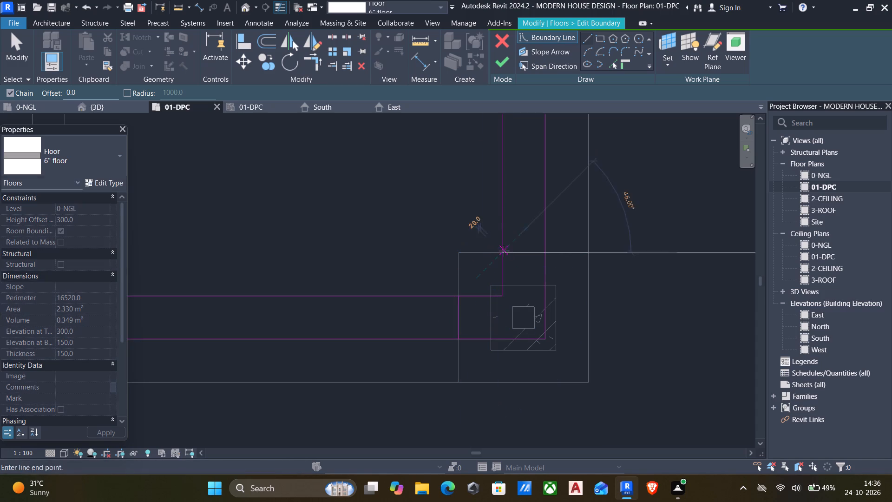
left_click(545, 249)
key("Escape")
Draw a 300 mm boundary line across the front run at the west column's inner face.
scroll(501, 281, "down", 5)
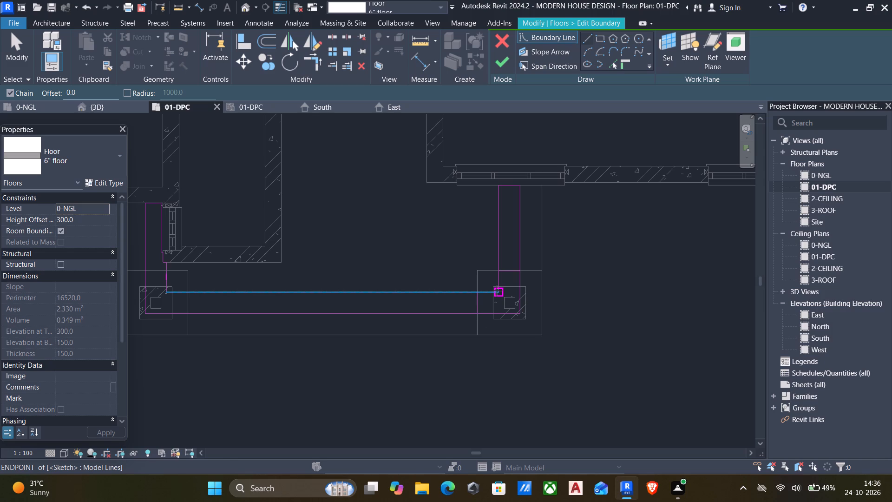
scroll(190, 294, "up", 5)
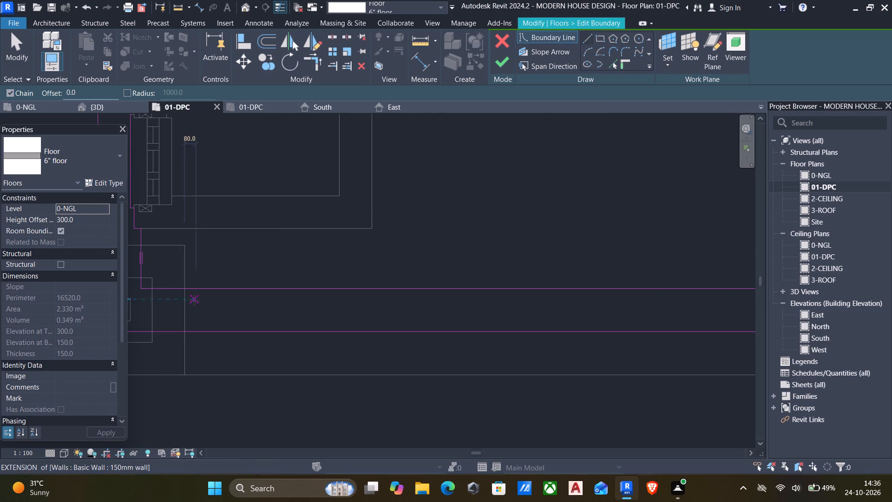
left_click(183, 291)
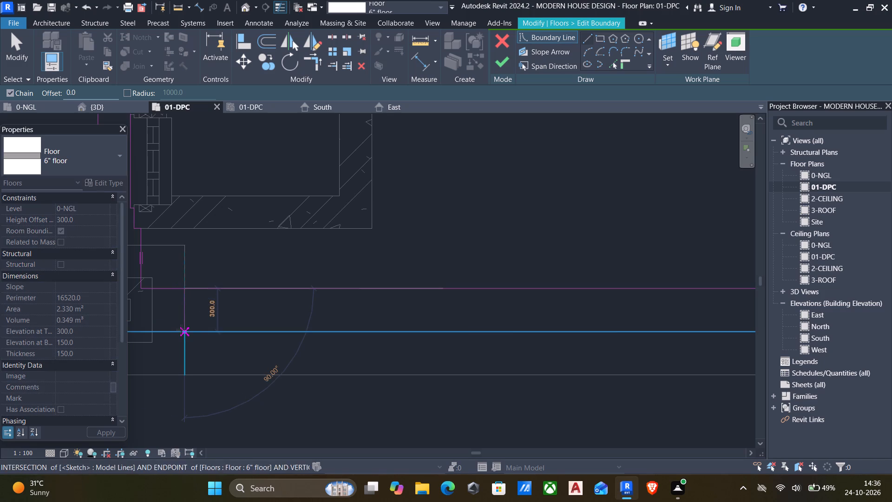
left_click(181, 330)
key("Escape")
middle_click_drag(268, 291, 433, 269)
key("Escape")
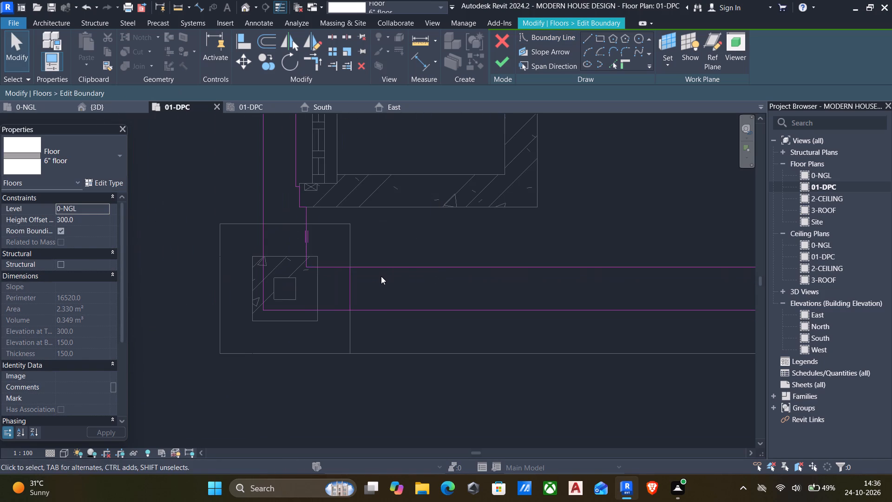
Trim the front run's inner and outer boundary lines to the cross line at the west column's inner face.
key("t")
key("r")
left_click(377, 264)
left_click(353, 280)
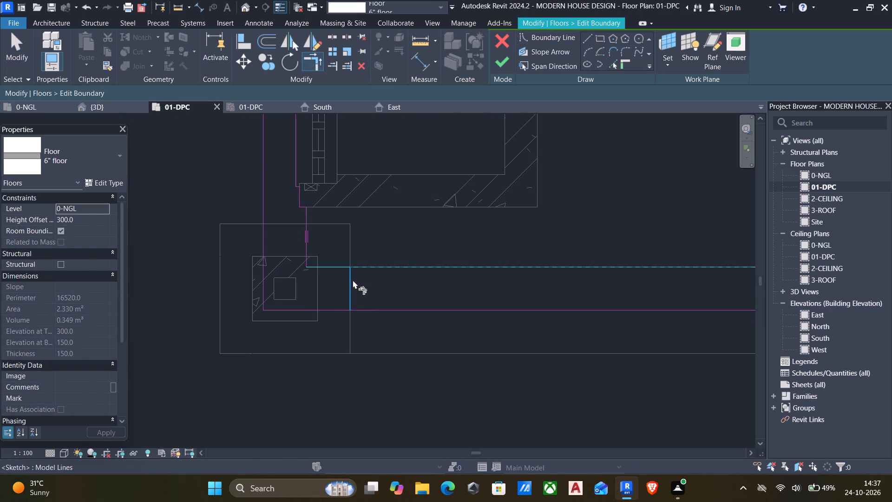
left_click(386, 309)
left_click(350, 296)
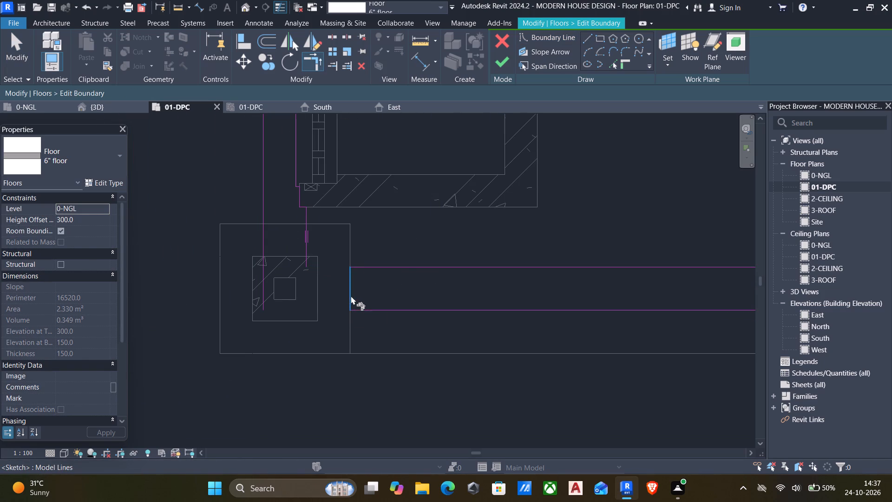
scroll(322, 305, "down", 5)
key("Escape")
Delete the leftover side-run boundary lines between the house wall and the west column.
left_click_drag(249, 183, 333, 271)
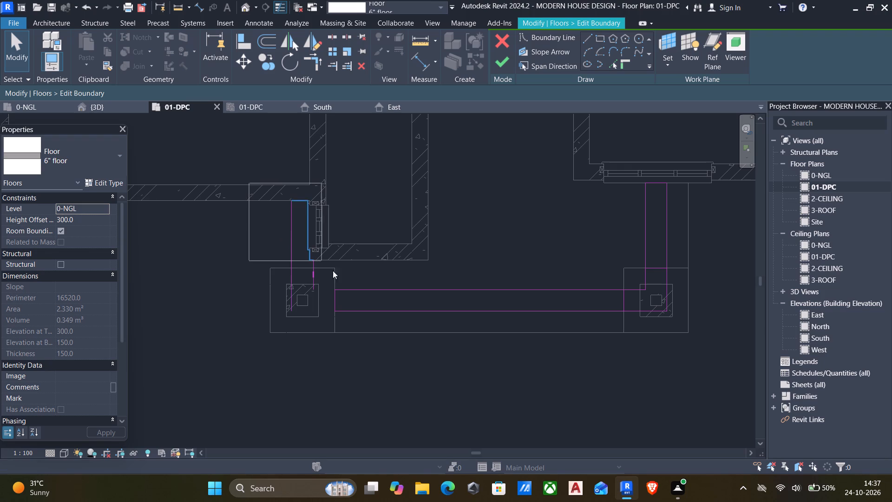
left_click_drag(333, 271, 326, 322)
key("Delete")
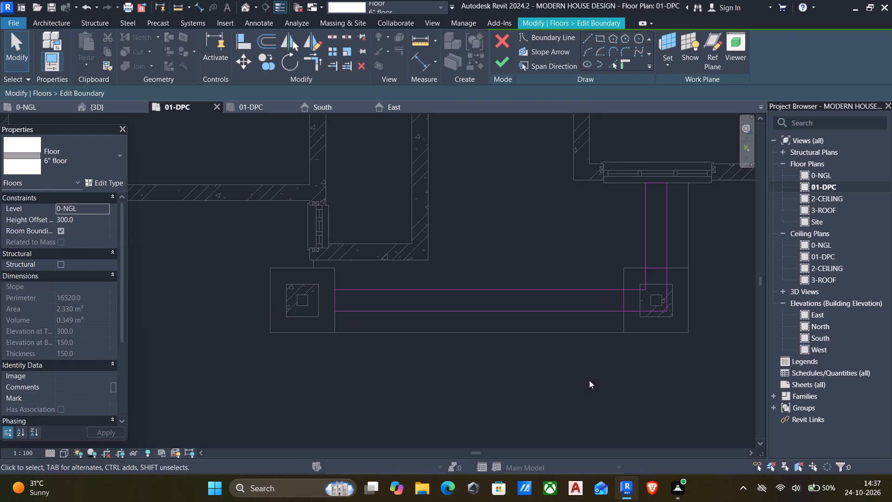
Trim the front-run and side-run boundary lines to their cross lines at the east column, and finish the floor's boundary edit.
middle_click_drag(577, 385, 455, 379)
key("t")
key("r")
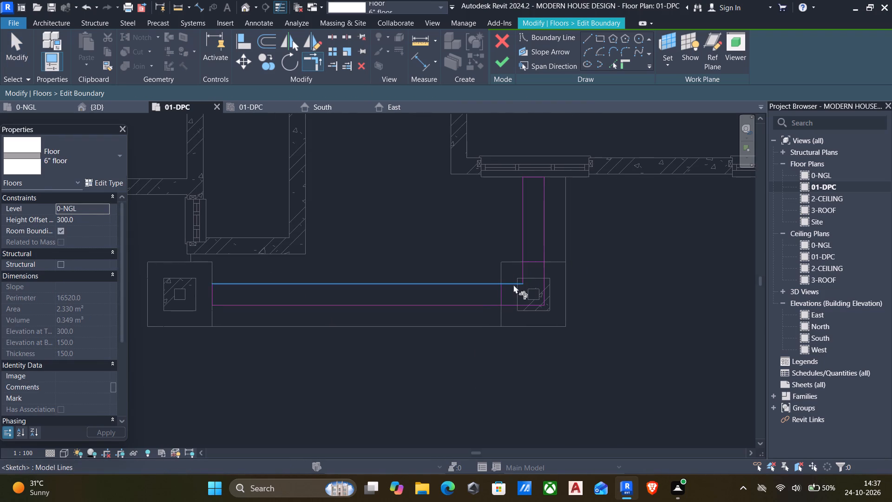
left_click(473, 285)
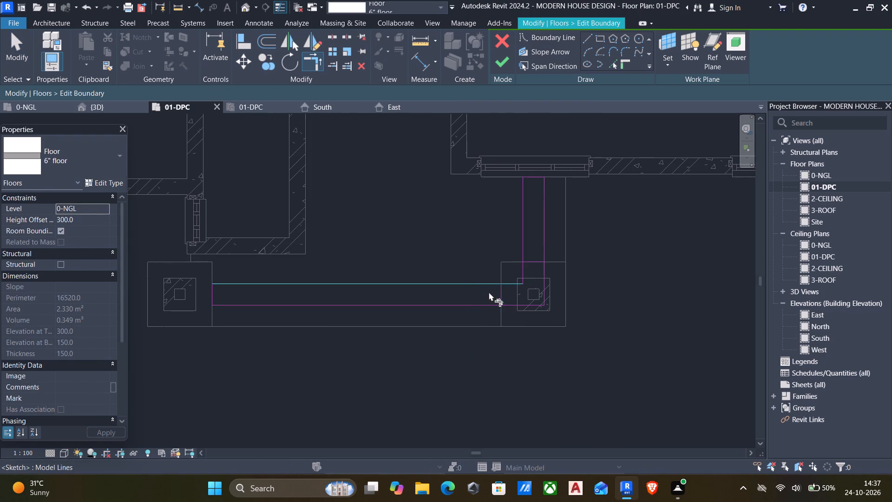
left_click(502, 297)
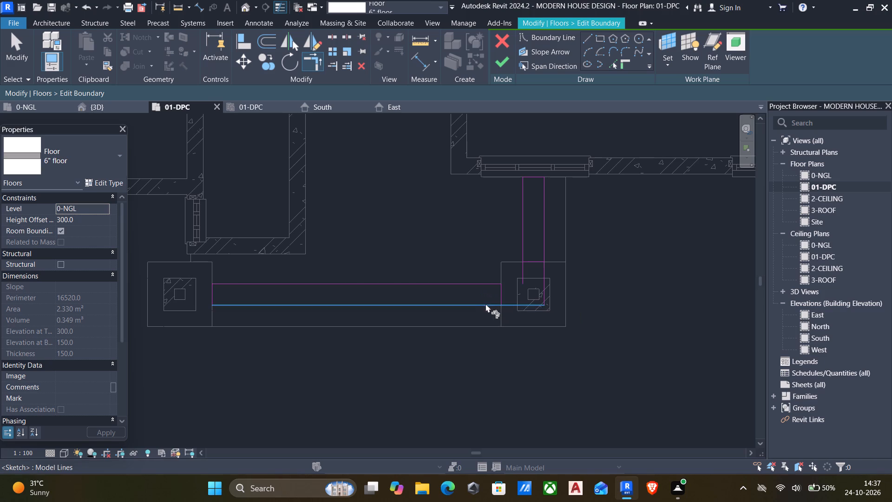
left_click(470, 308)
left_click(501, 296)
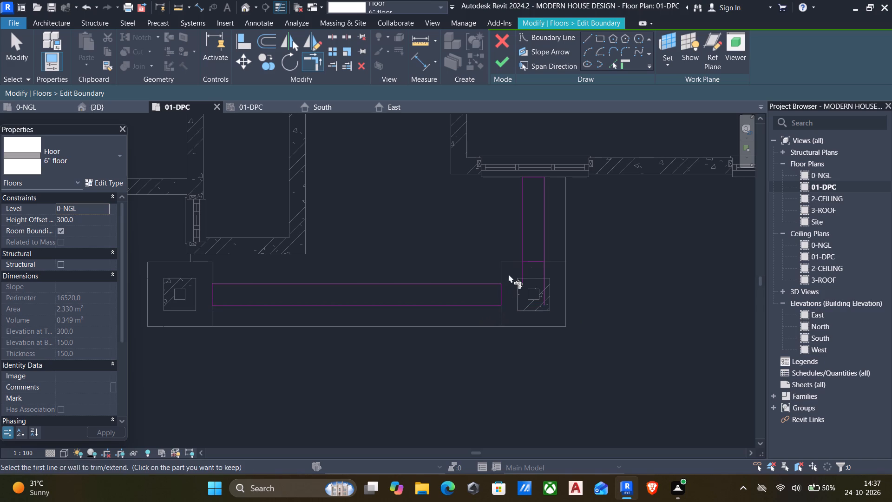
left_click(521, 247)
left_click(529, 259)
left_click(542, 245)
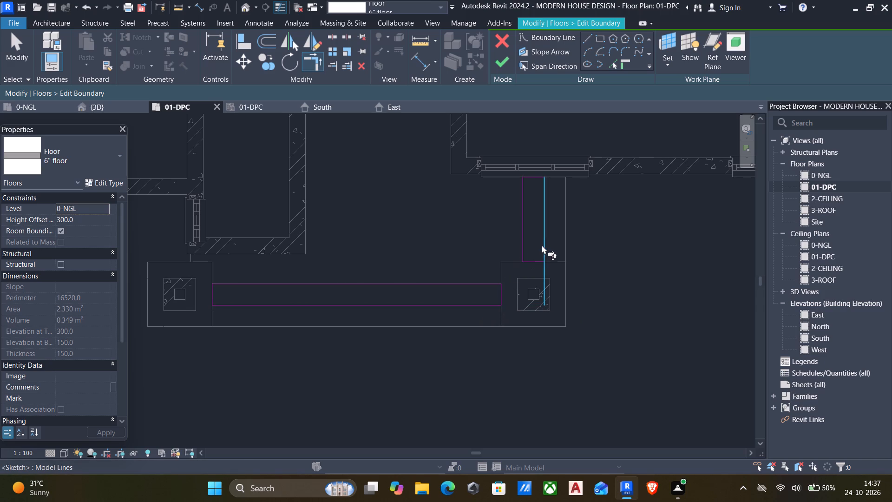
left_click(529, 260)
scroll(468, 309, "down", 4)
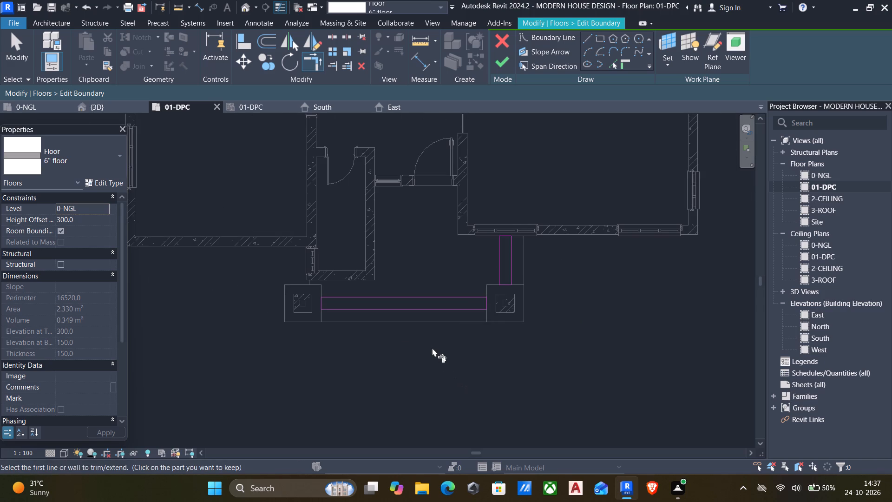
key("Escape")
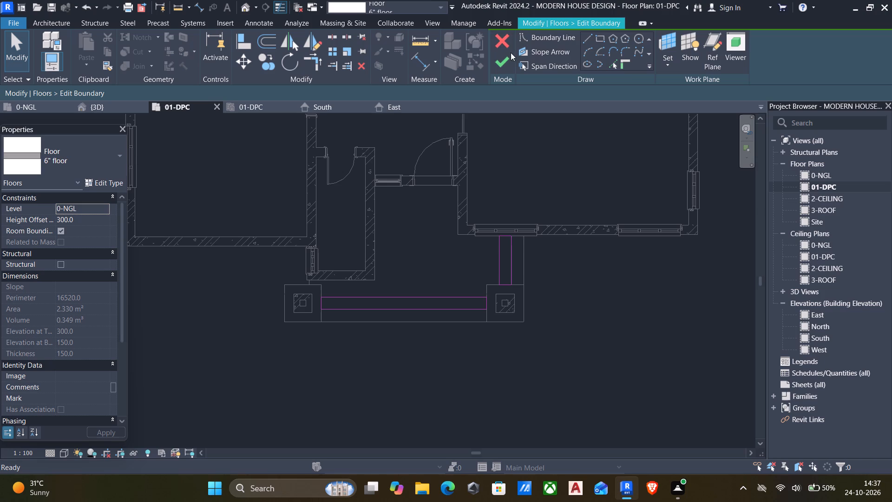
left_click(502, 61)
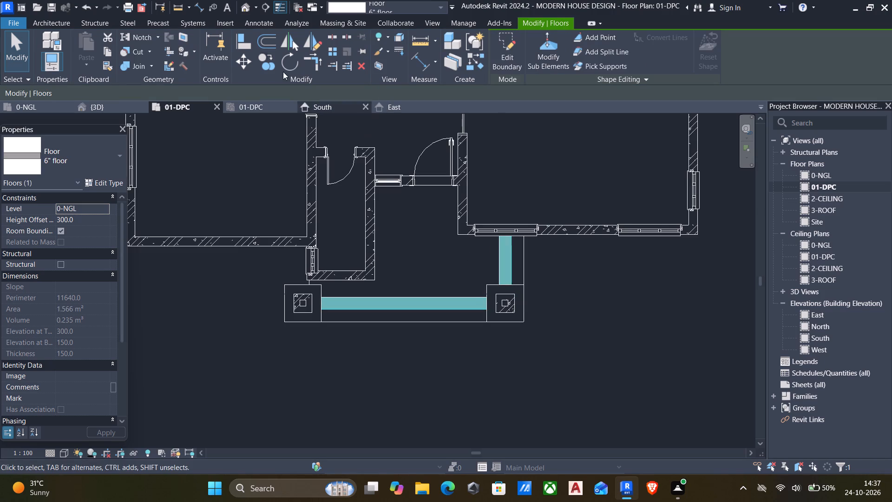
Examine the entrance porch's columns and cut-back steps in the 3D view from the front and both sides.
left_click(244, 9)
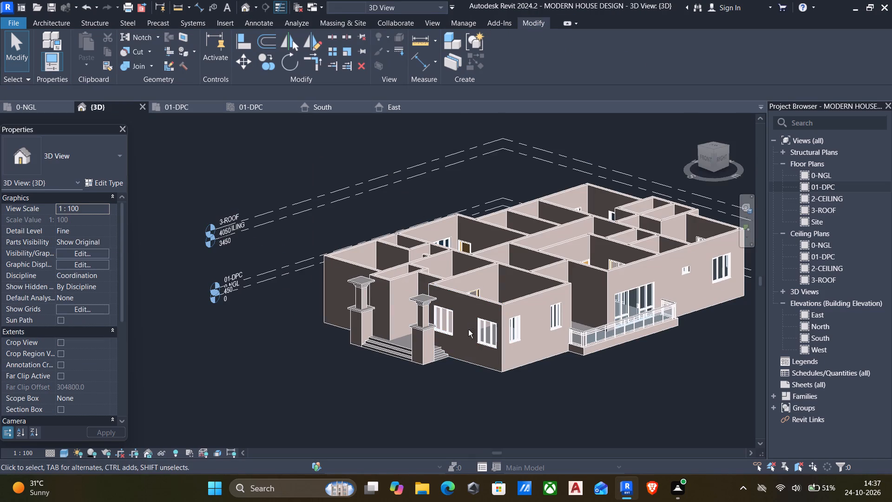
middle_click_drag(403, 371, 669, 351, "shift")
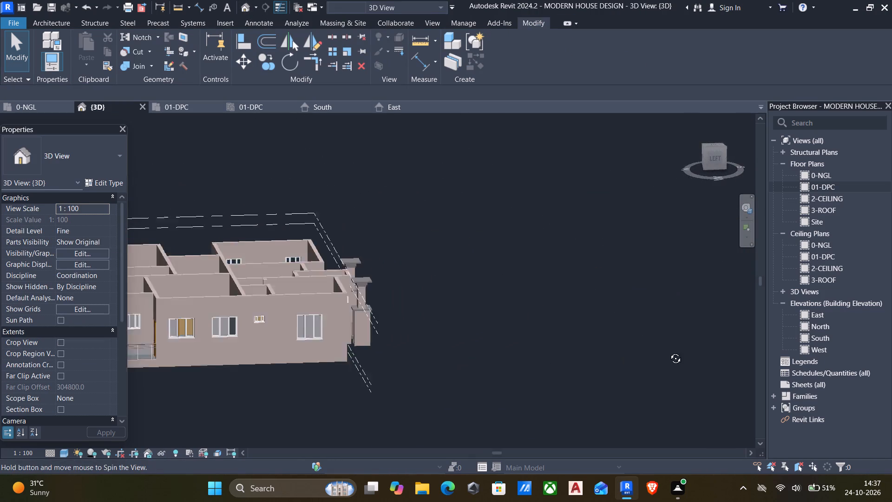
middle_click_drag(669, 351, 421, 373, "shift")
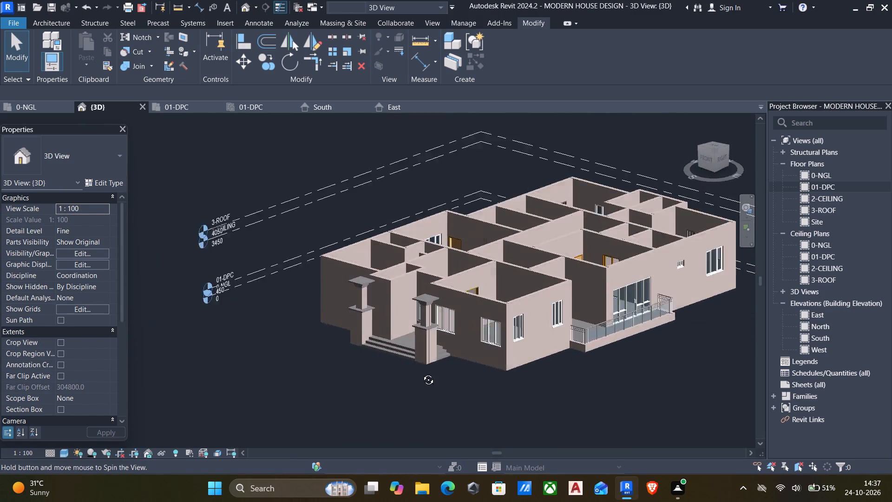
middle_click_drag(421, 373, 532, 396, "shift")
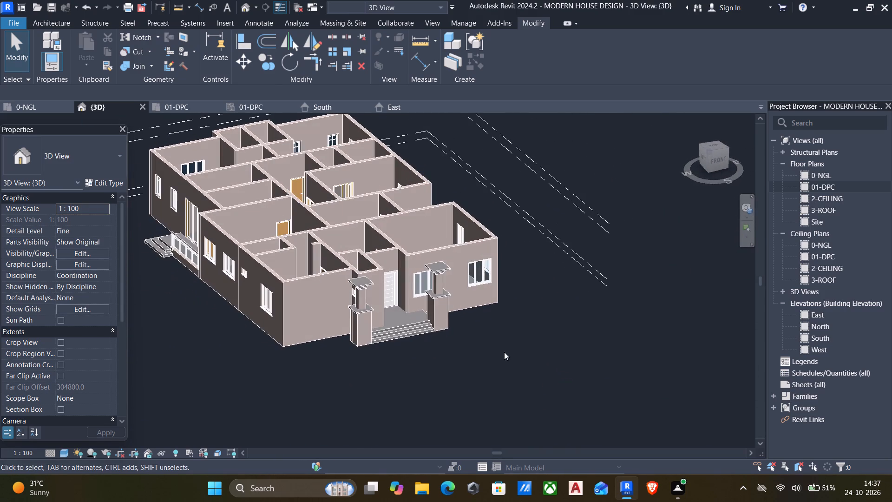
scroll(464, 333, "up", 6)
middle_click_drag(442, 356, 316, 380, "shift")
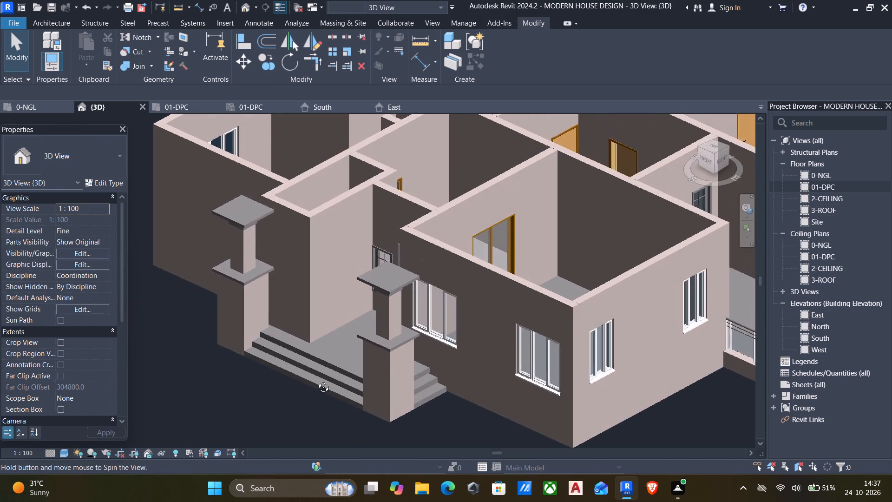
middle_click_drag(316, 380, 317, 380, "shift")
middle_click_drag(328, 381, 420, 298)
middle_click_drag(436, 316, 499, 307, "shift")
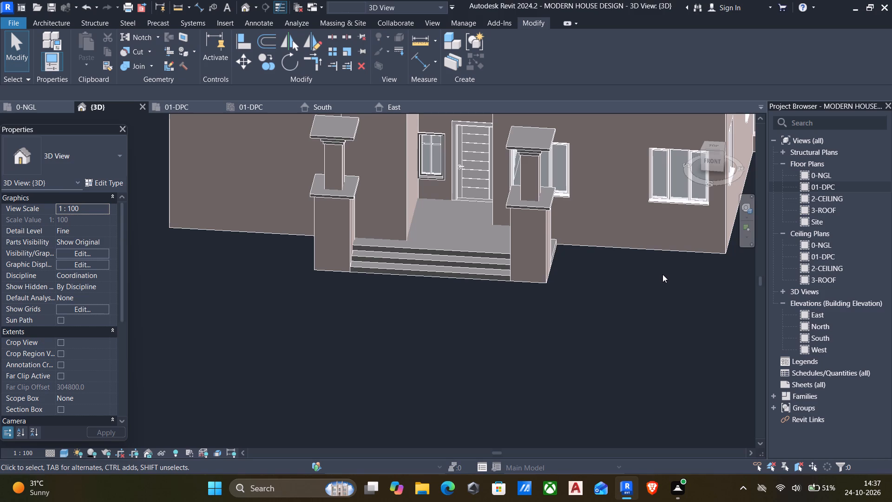
Return to the 01-DPC floor plan.
double_click(806, 184)
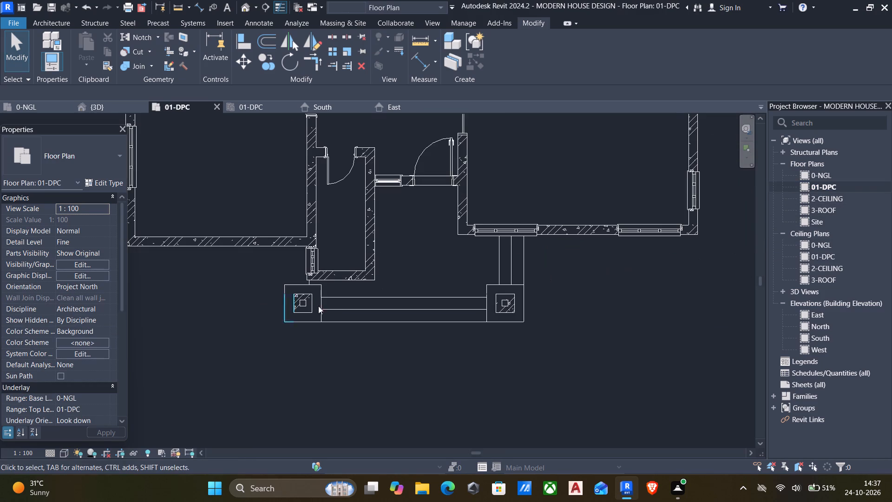
In the 6" main floor's boundary, delete the two short jog lines between the house wall and the west porch column.
left_click(339, 297)
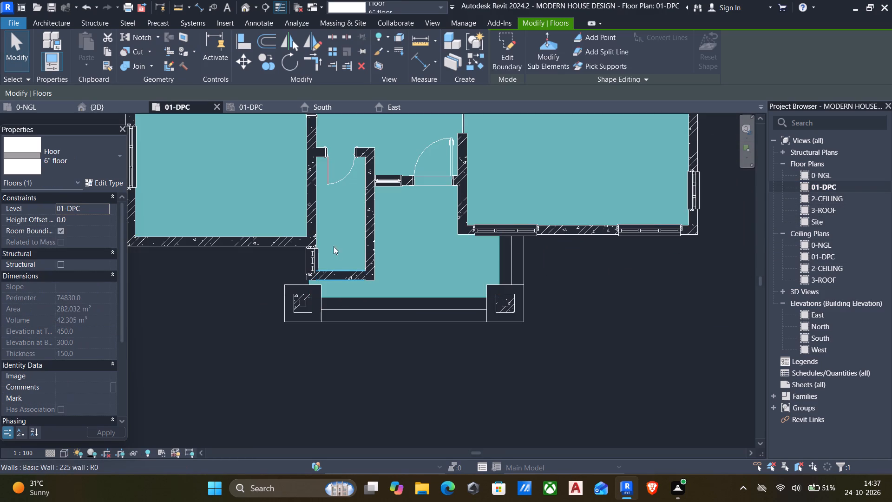
left_click(501, 39)
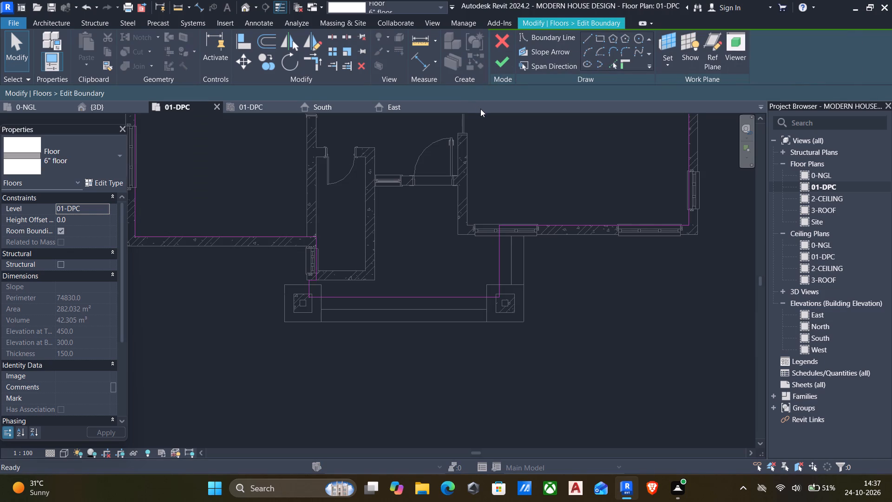
scroll(334, 314, "up", 4)
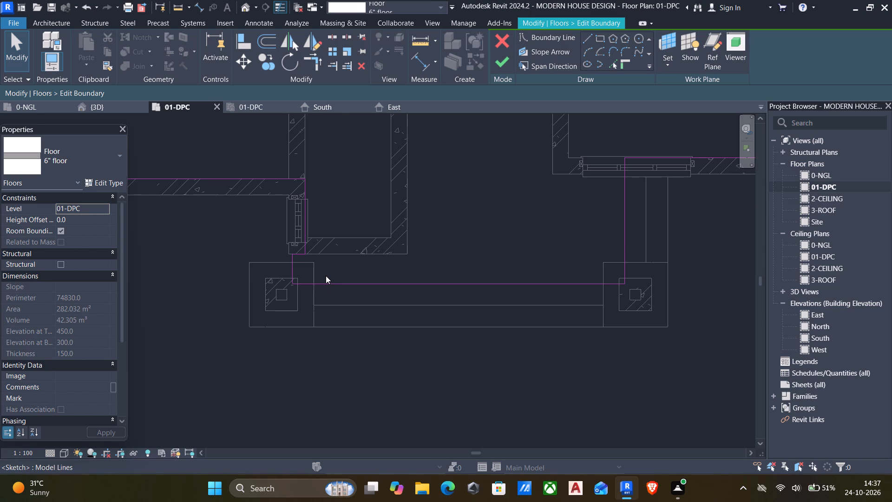
scroll(309, 289, "up", 4)
scroll(283, 231, "up", 4)
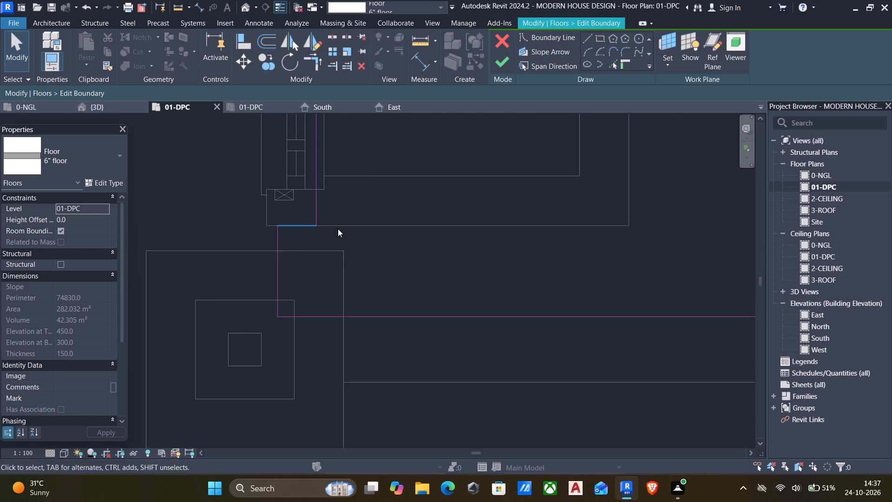
left_click(608, 61)
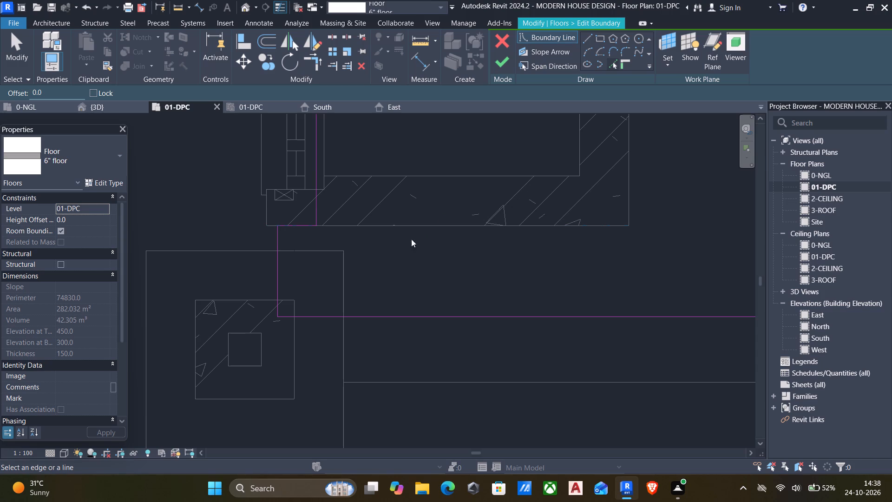
scroll(281, 278, "up", 2)
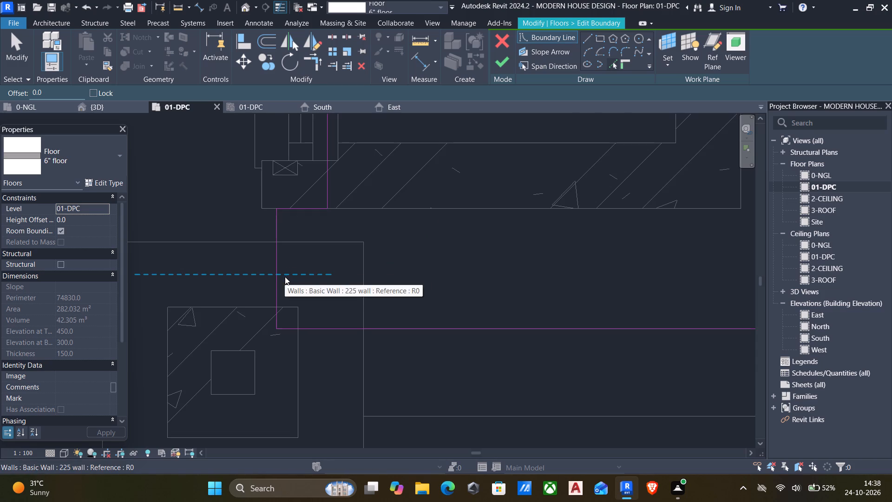
key("Escape")
left_click_drag(306, 267, 216, 243)
key("Delete")
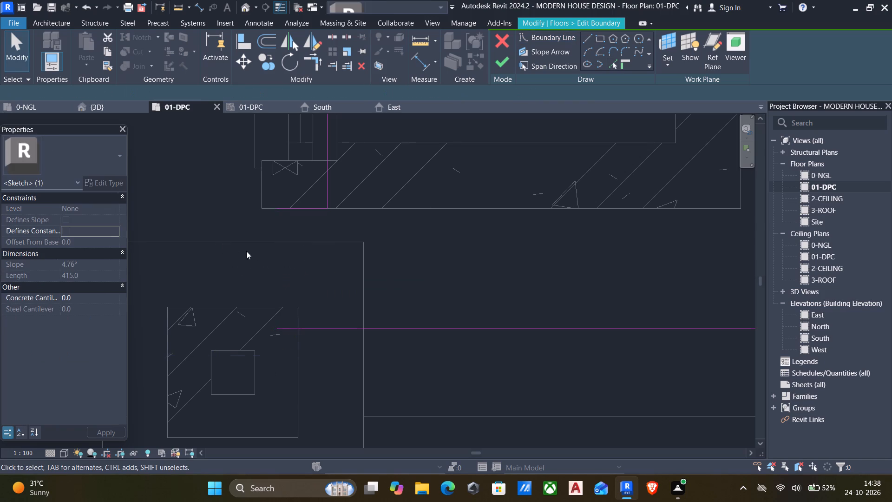
left_click_drag(306, 221, 280, 207)
key("Delete")
Trim the lobby-side and porch-front boundary lines to a corner, and finish the floor edit without attaching walls.
key("t")
key("r")
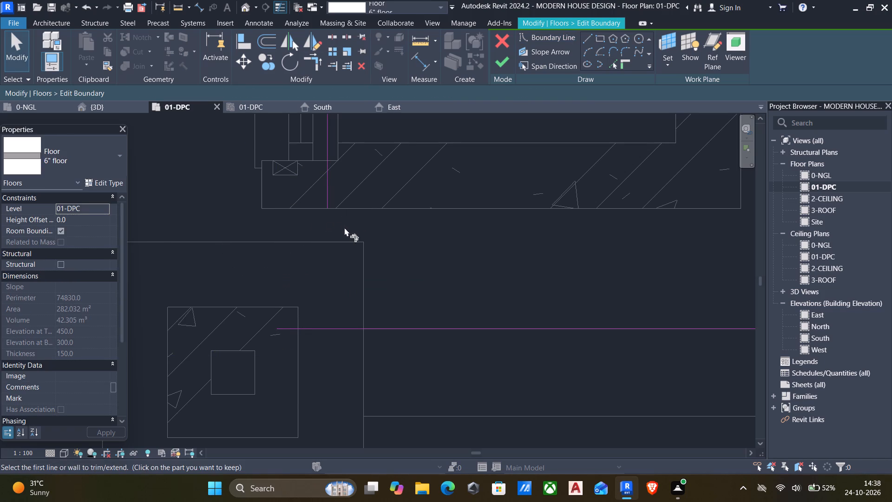
left_click(326, 189)
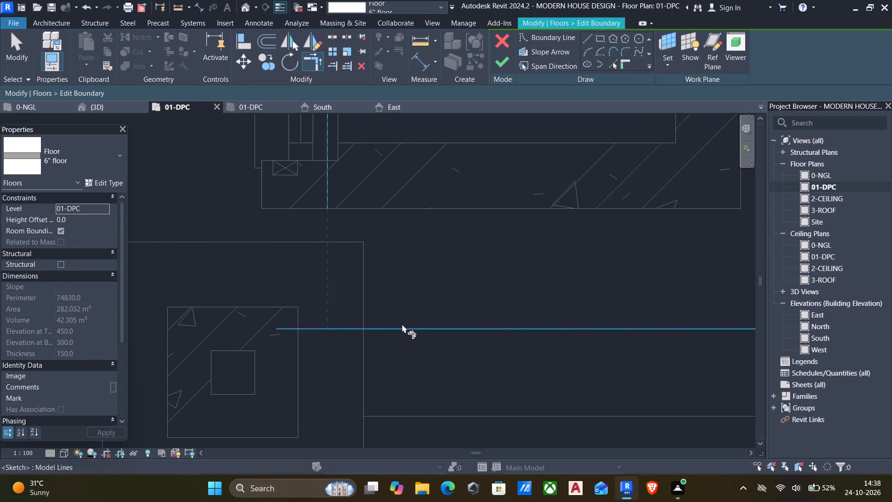
left_click(401, 324)
scroll(394, 328, "down", 7)
middle_click_drag(445, 304, 376, 305)
scroll(368, 307, "down", 6)
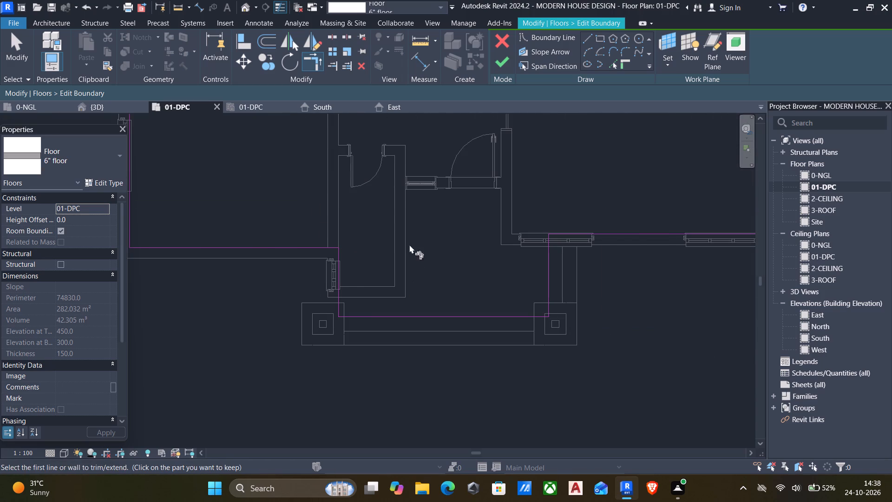
left_click(506, 57)
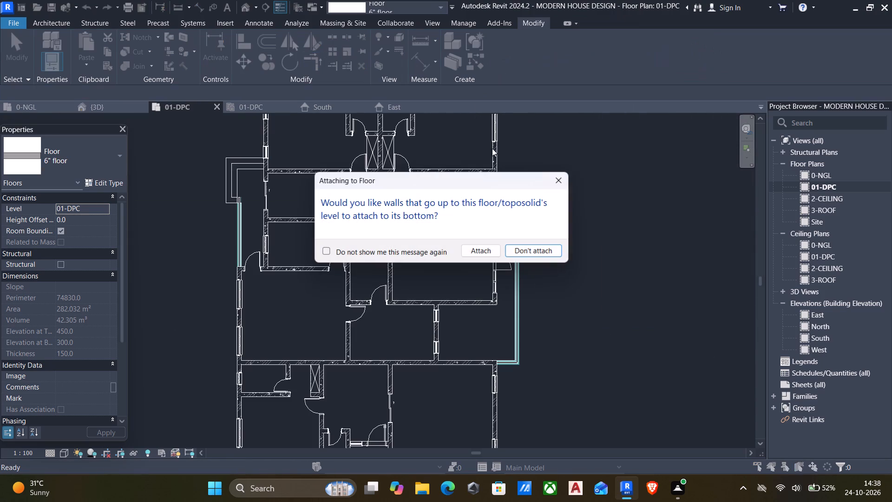
left_click(531, 252)
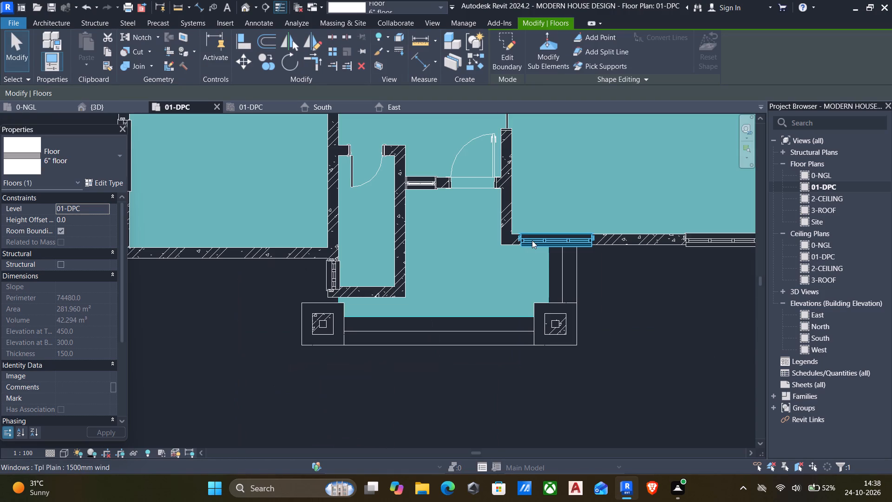
scroll(485, 287, "down", 4)
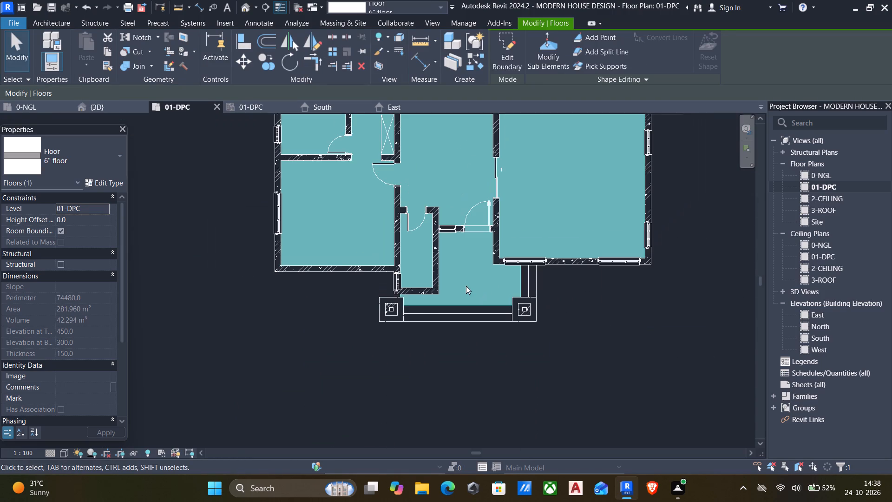
key("Escape")
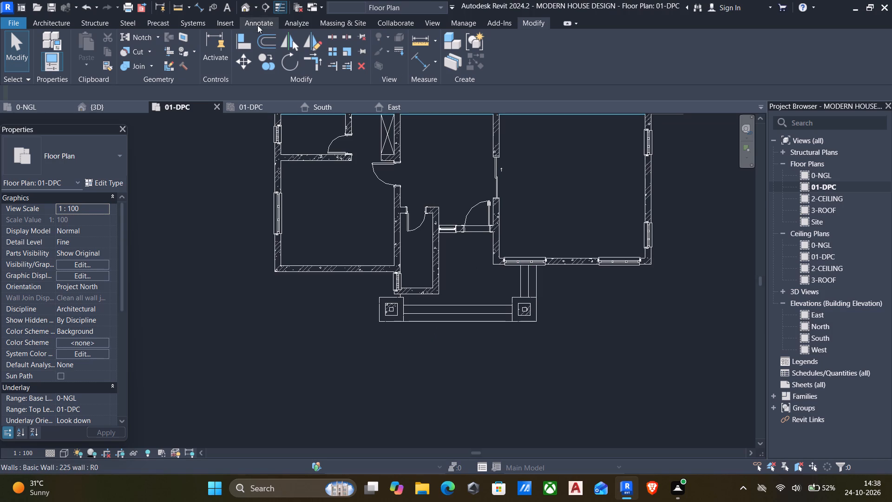
Examine the entrance porch, its columns and steps, and the west side of the house in the 3D view.
left_click(245, 7)
scroll(388, 278, "down", 3)
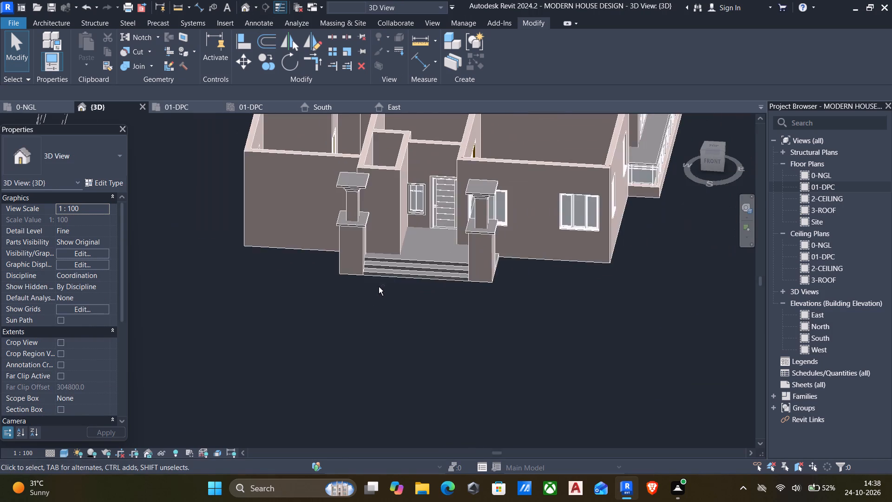
middle_click_drag(377, 287, 526, 235, "shift")
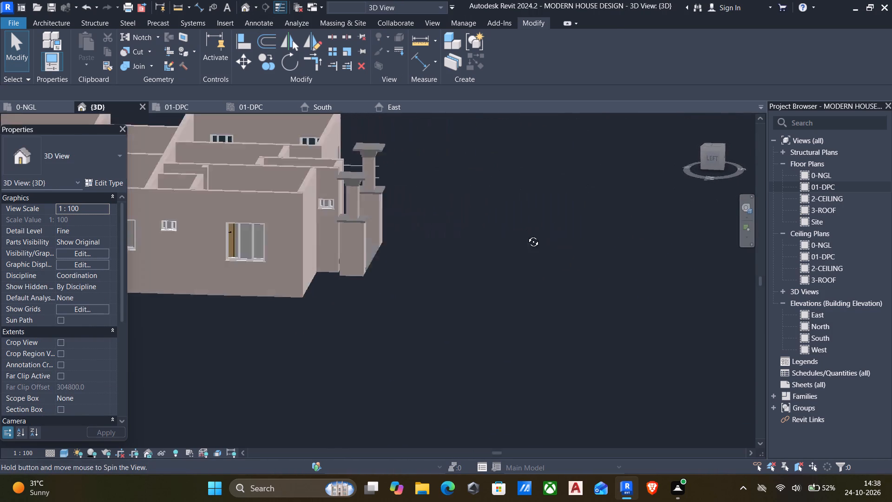
middle_click_drag(526, 235, 325, 277, "shift")
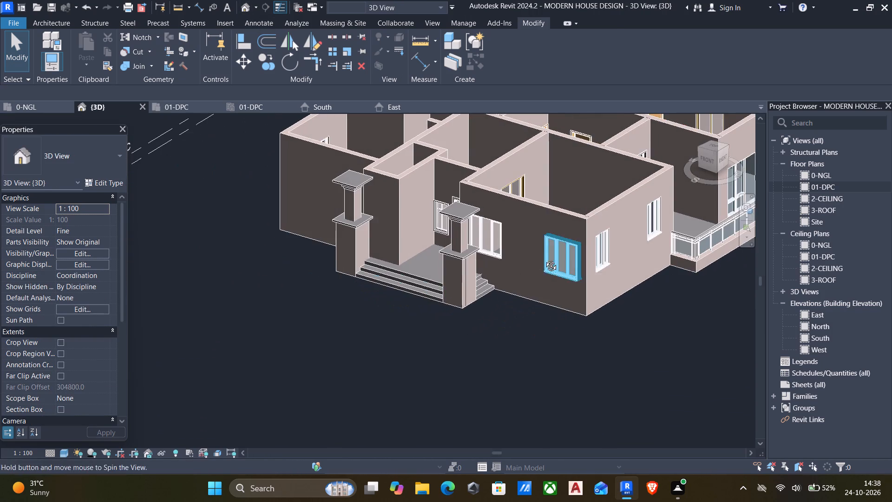
middle_click(543, 260, "shift")
scroll(486, 317, "down", 1)
scroll(603, 303, "down", 2)
scroll(540, 347, "down", 1, "shift")
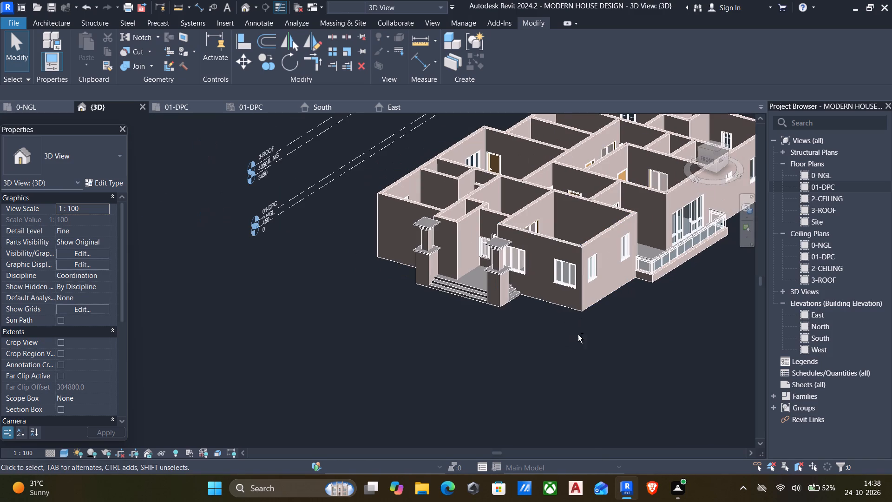
scroll(669, 294, "up", 2)
middle_click_drag(491, 328, 639, 262, "shift")
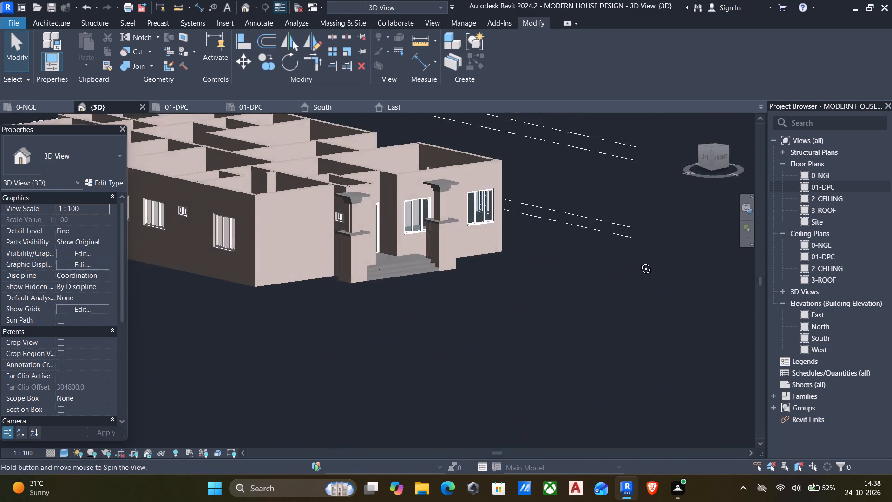
middle_click_drag(639, 262, 640, 263, "shift")
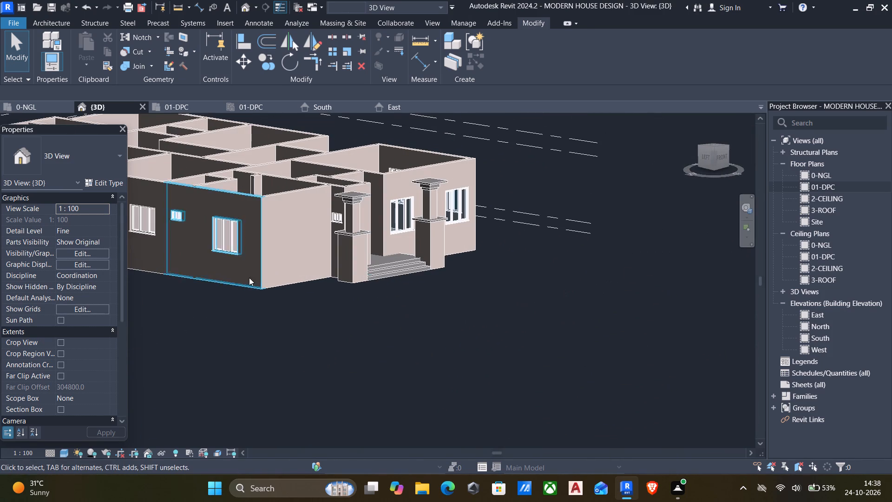
middle_click_drag(177, 310, 384, 344)
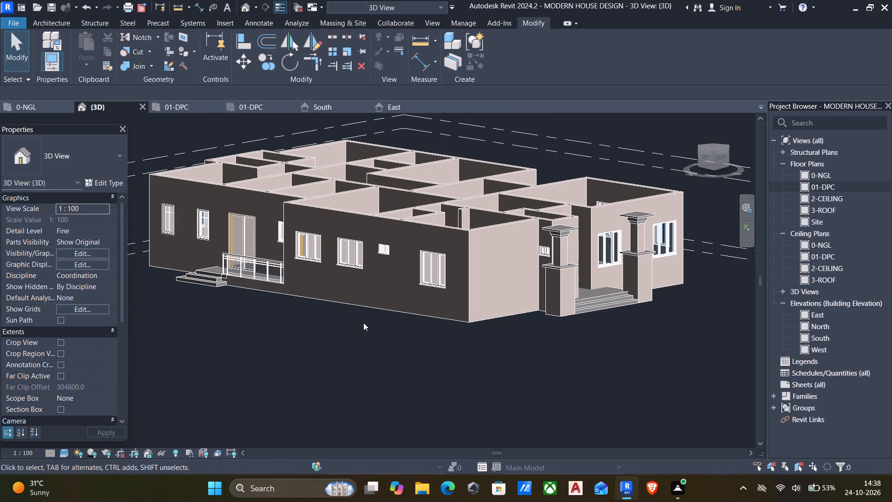
On the 01-DPC plan, draw a 225 wall up to 2-CEILING, about 1770 mm long, running south from the east porch column.
double_click(821, 189)
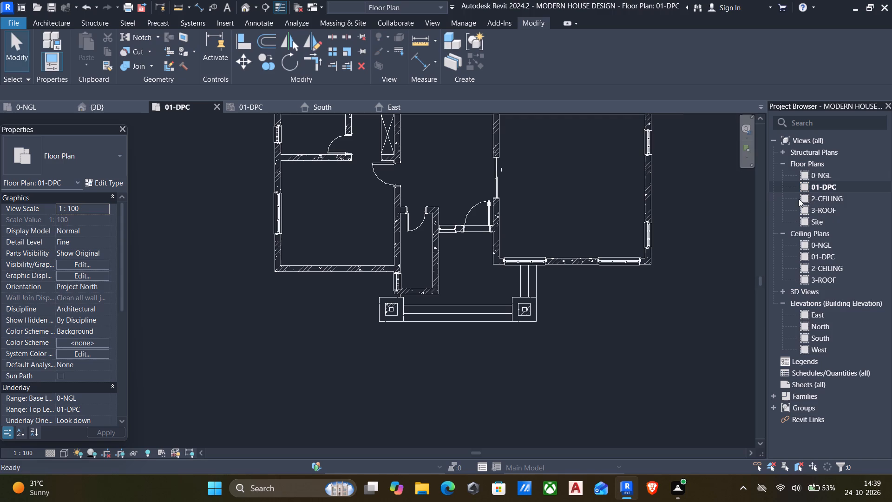
left_click(577, 264)
type("cs")
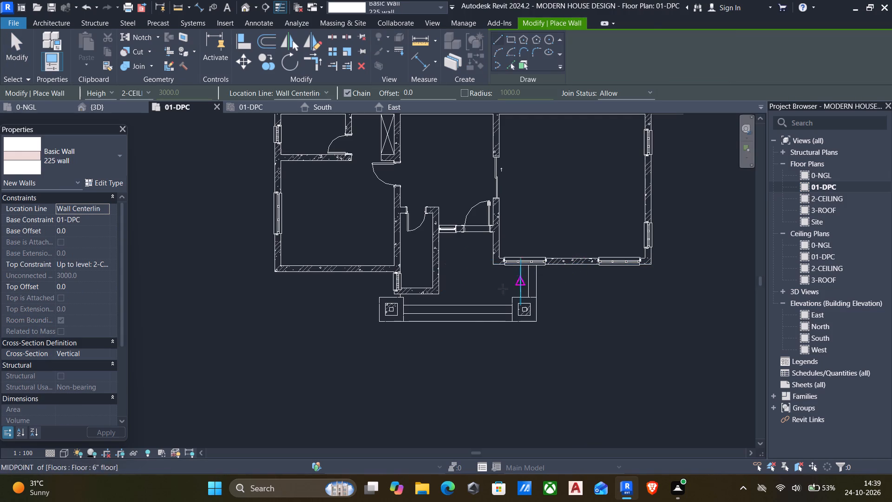
scroll(532, 319, "up", 9)
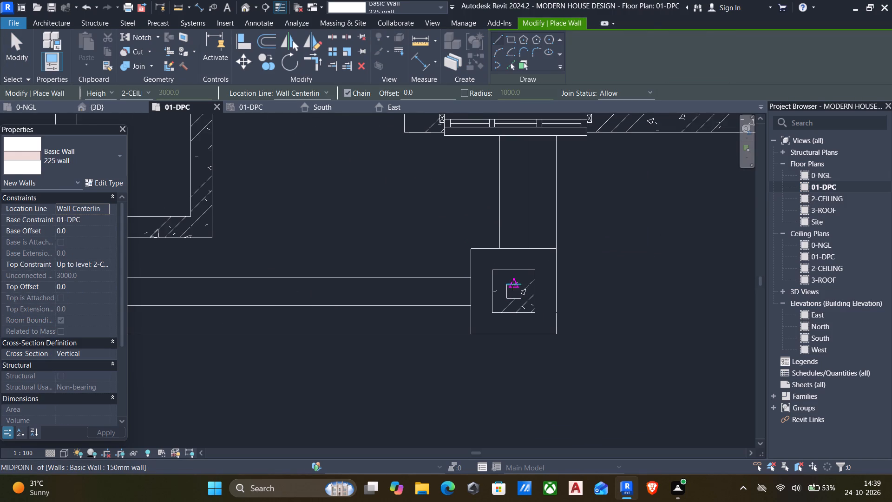
scroll(512, 285, "up", 8)
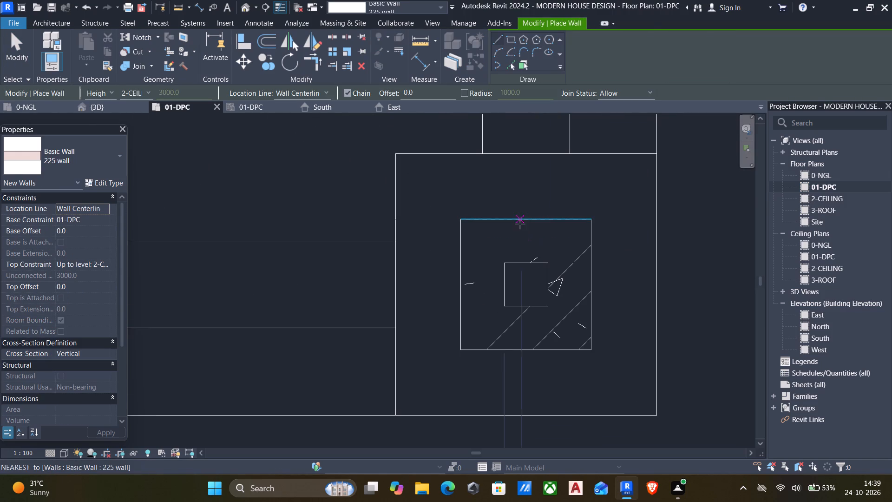
left_click(525, 218)
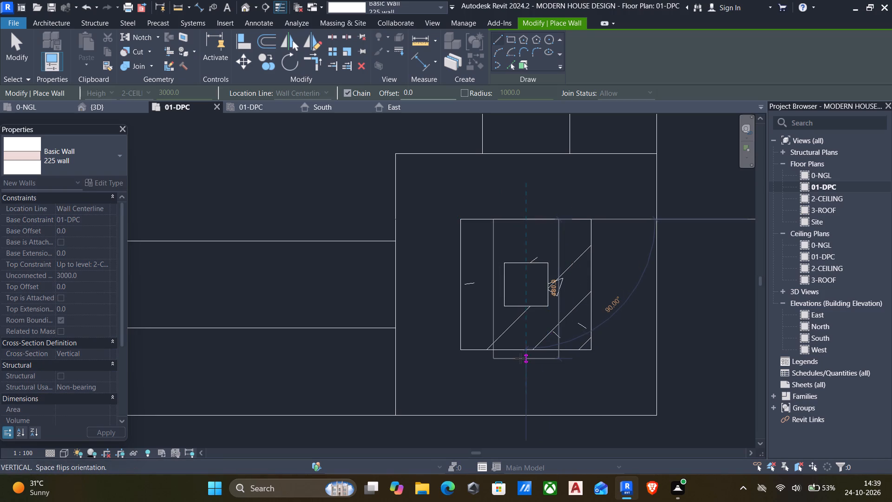
scroll(526, 388, "down", 1)
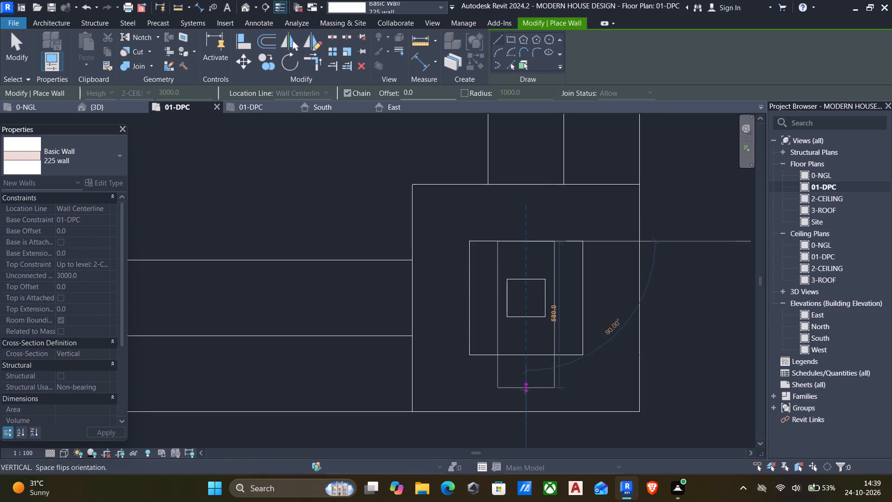
scroll(525, 390, "down", 3)
middle_click_drag(557, 364, 511, 199)
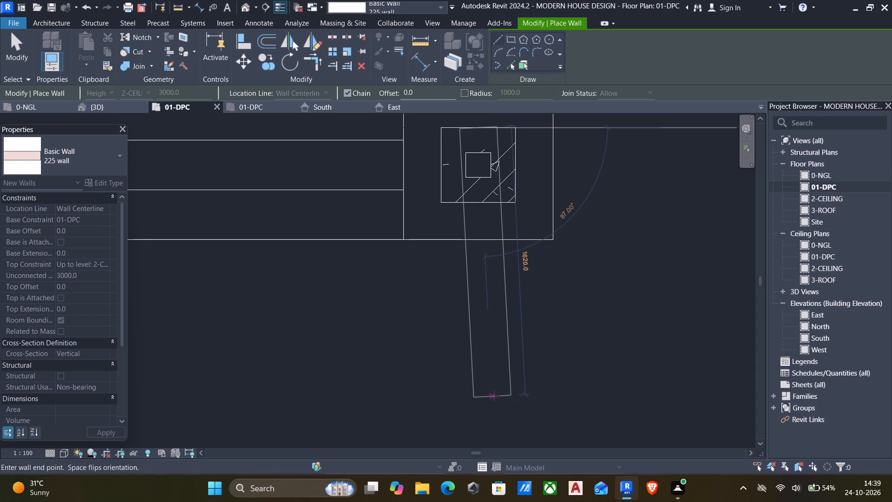
left_click(477, 403)
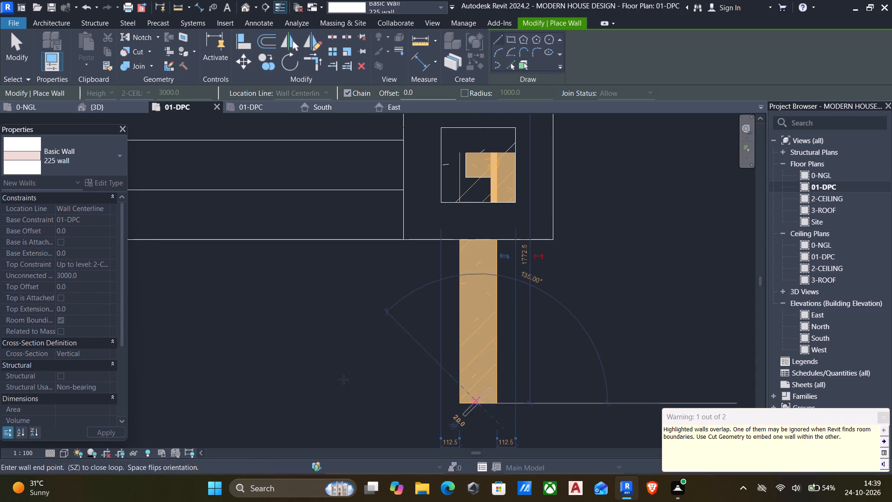
middle_click_drag(341, 379, 452, 366)
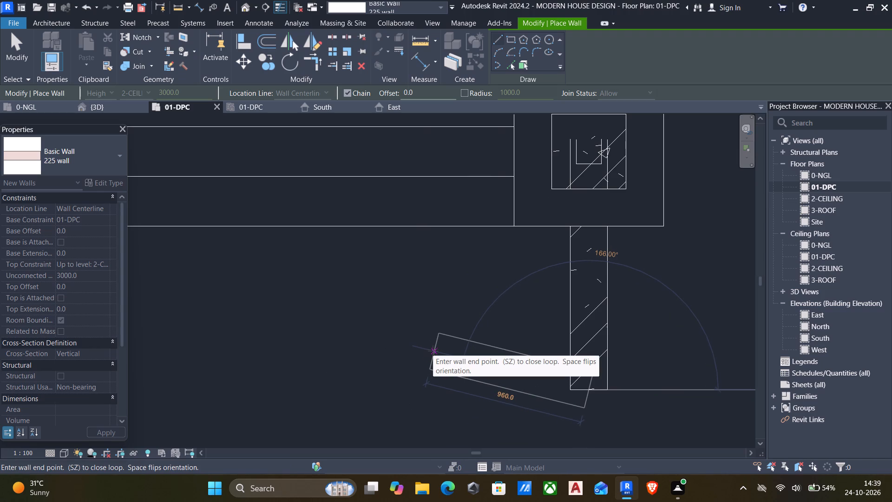
middle_click_drag(217, 297, 400, 320)
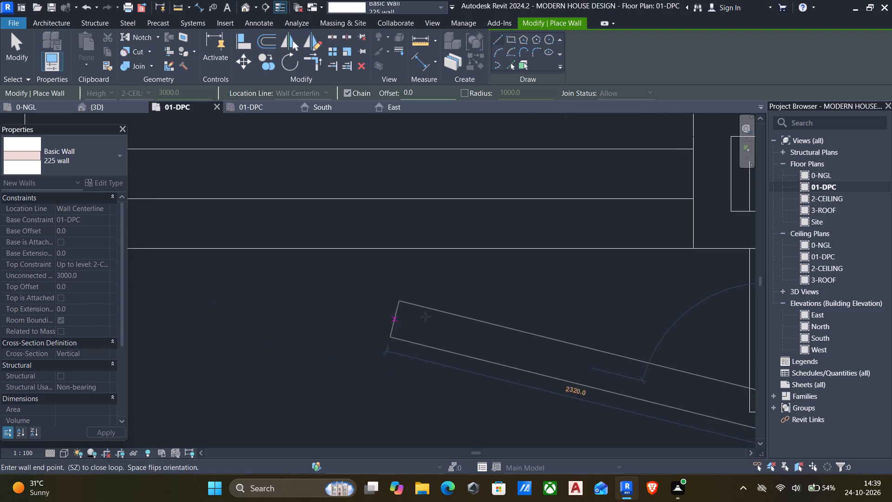
key("Escape")
Draw a matching 225 wall running south from the west porch column, ending level with the east one.
scroll(222, 266, "down", 8)
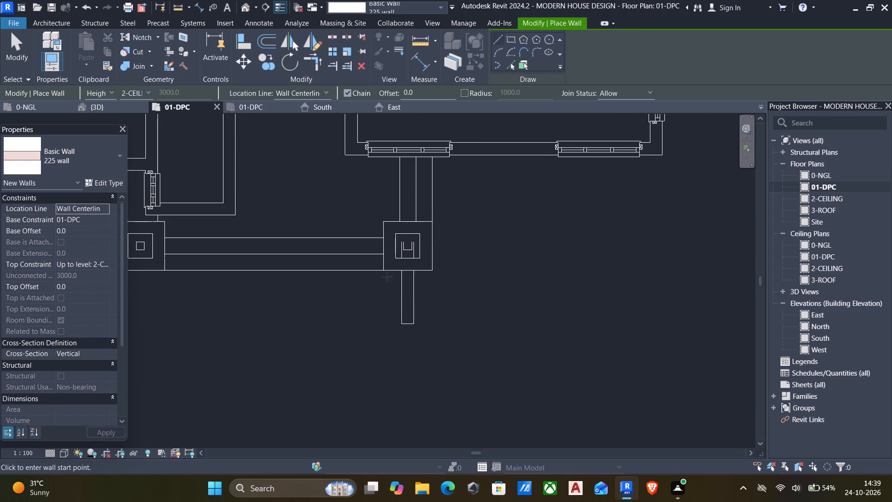
middle_click_drag(249, 268, 435, 274)
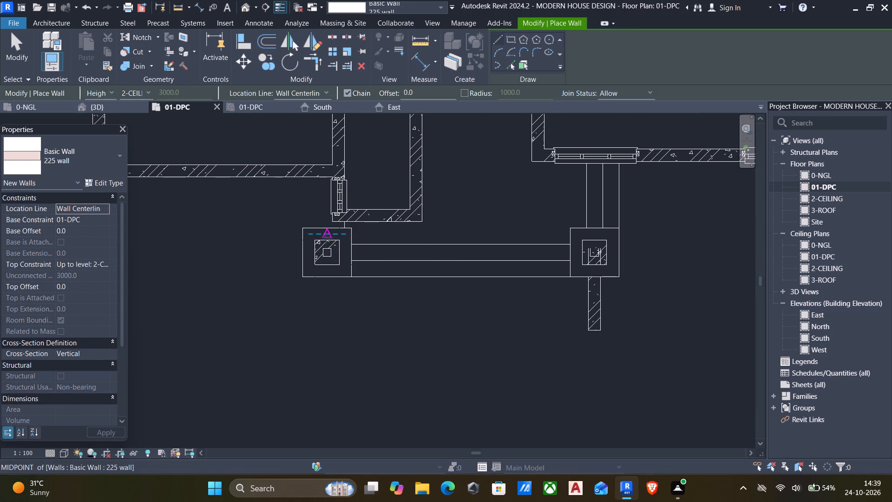
left_click(326, 238)
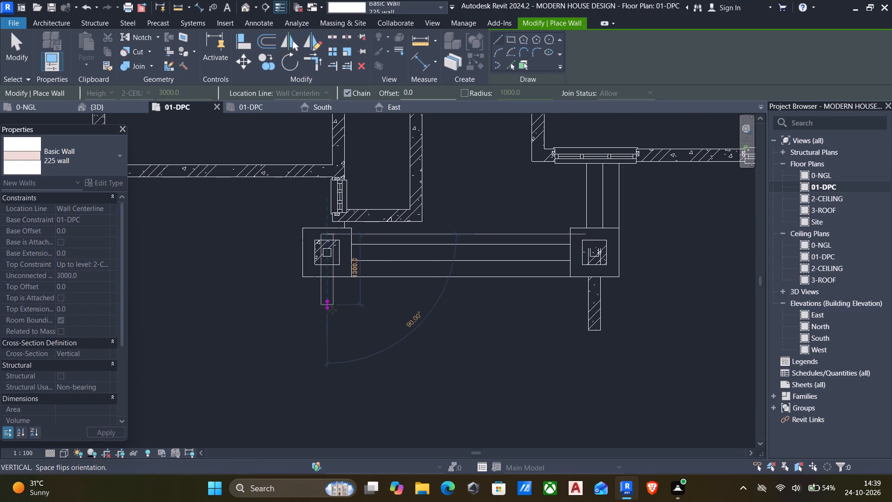
left_click(332, 333)
key("Escape")
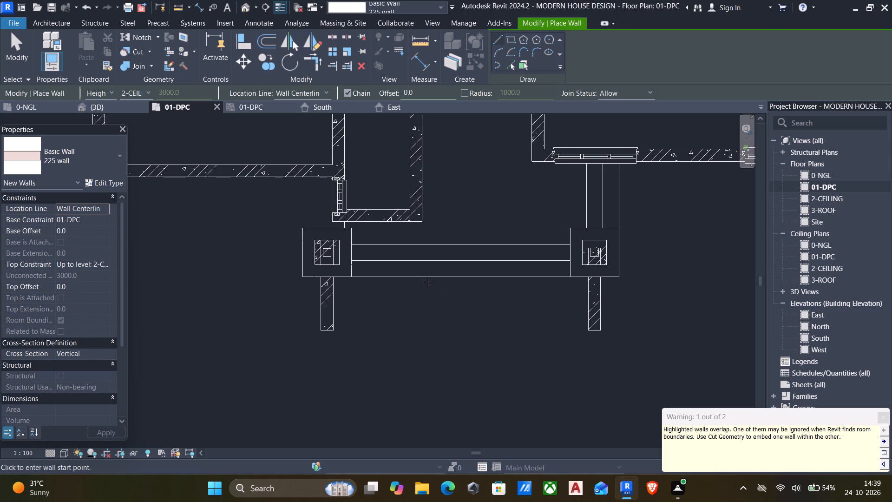
On the 01-DPC plan, draw a 225 wall 7000 mm long up to 2-CEILING, running east from the west porch column past the east column.
left_click(308, 252)
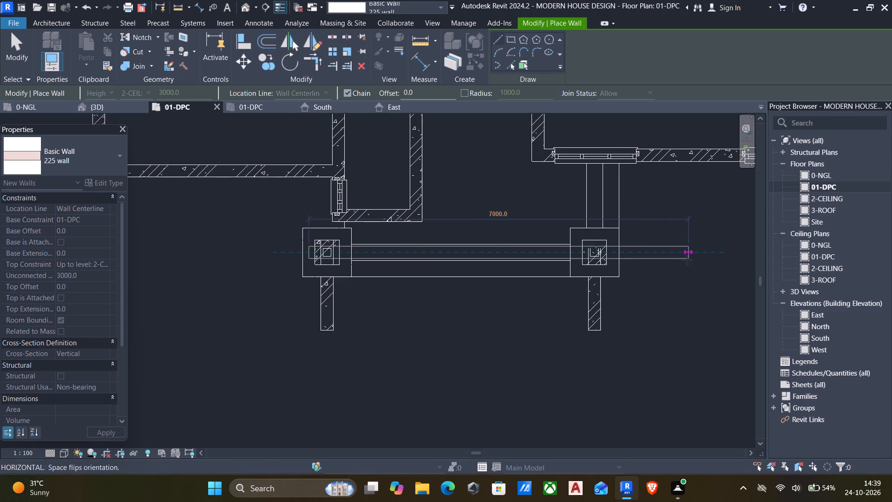
left_click(687, 260)
key("Escape")
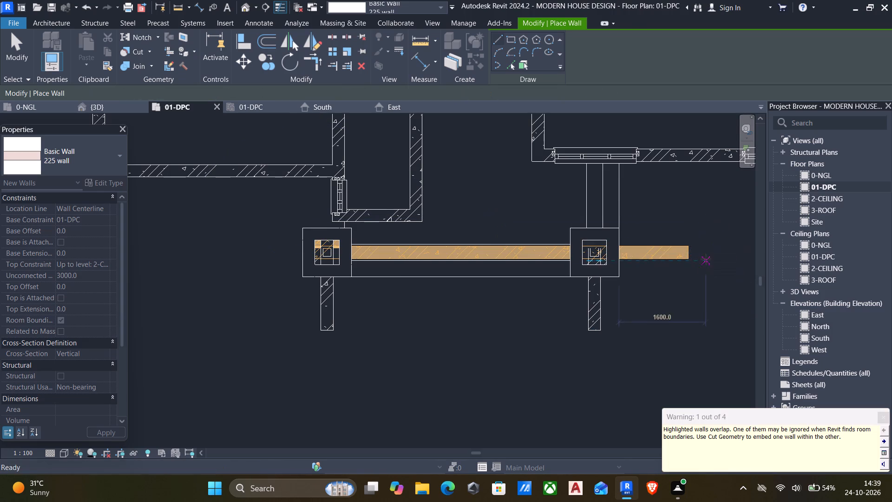
key("Escape")
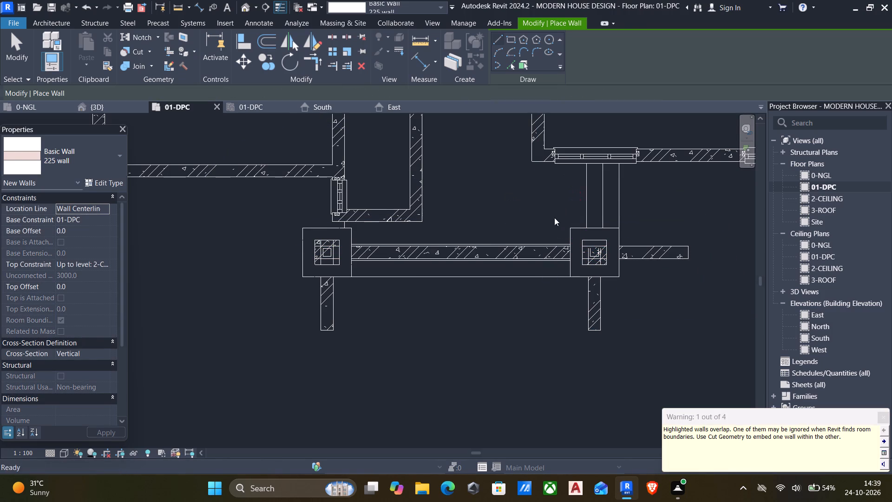
Examine the porch walls, columns and capitals from the front in the 3D view and in the South elevation.
scroll(489, 282, "down", 5)
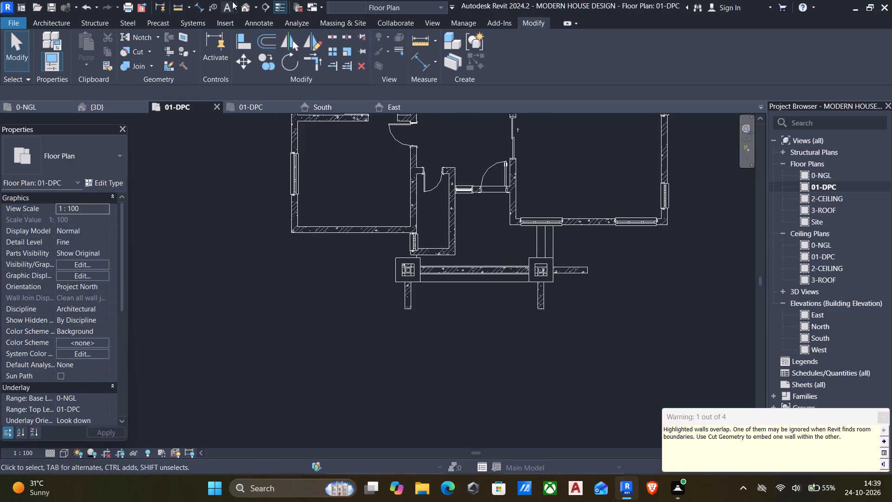
left_click(245, 10)
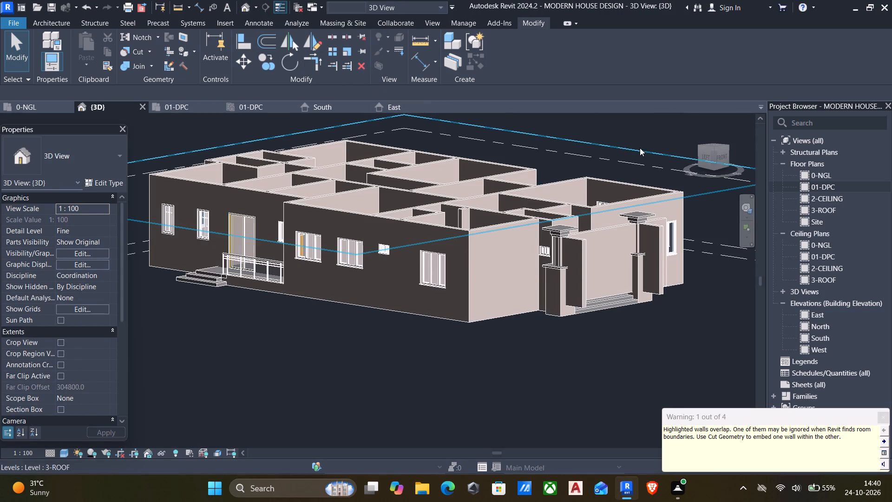
left_click(721, 156)
scroll(470, 277, "up", 3)
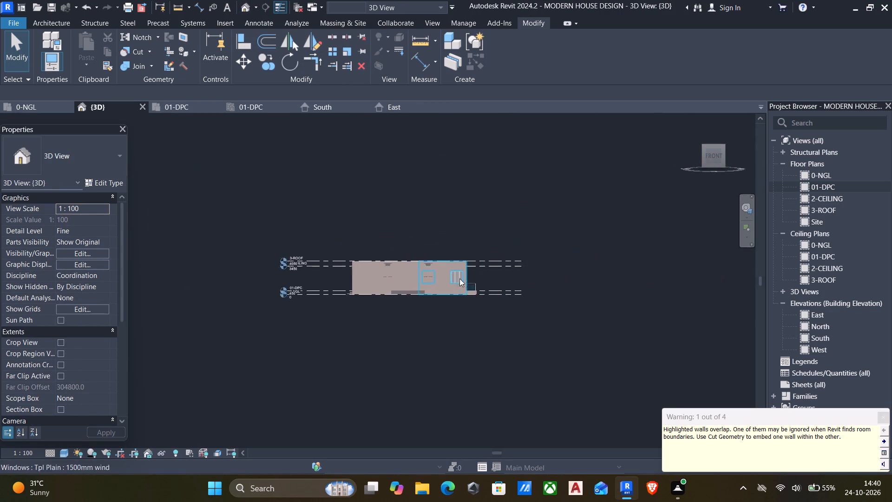
scroll(459, 278, "up", 2)
scroll(352, 290, "up", 5)
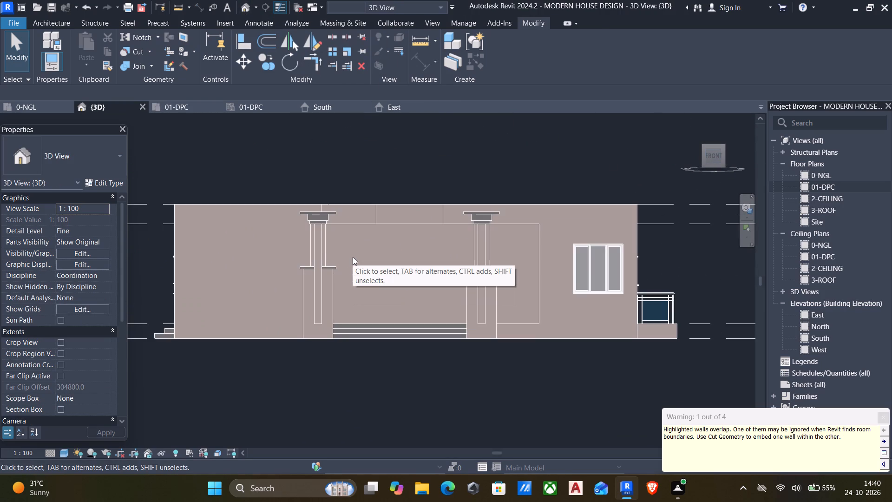
double_click(832, 337)
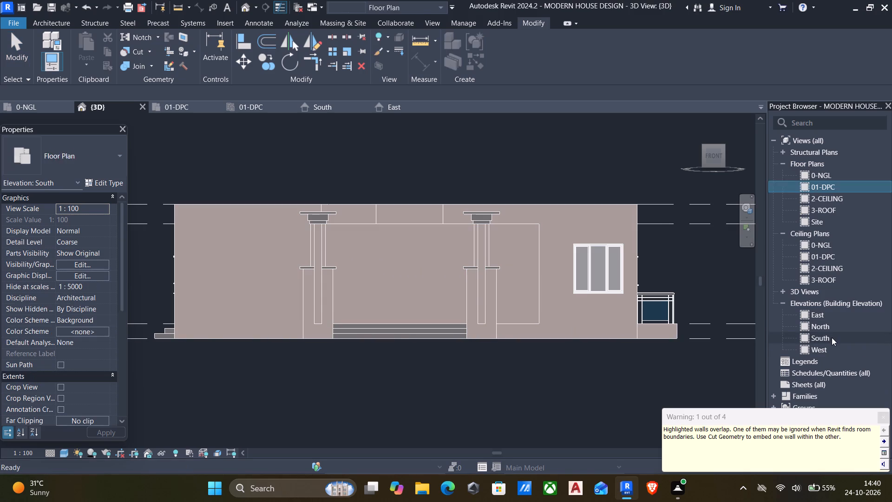
scroll(452, 219, "up", 2)
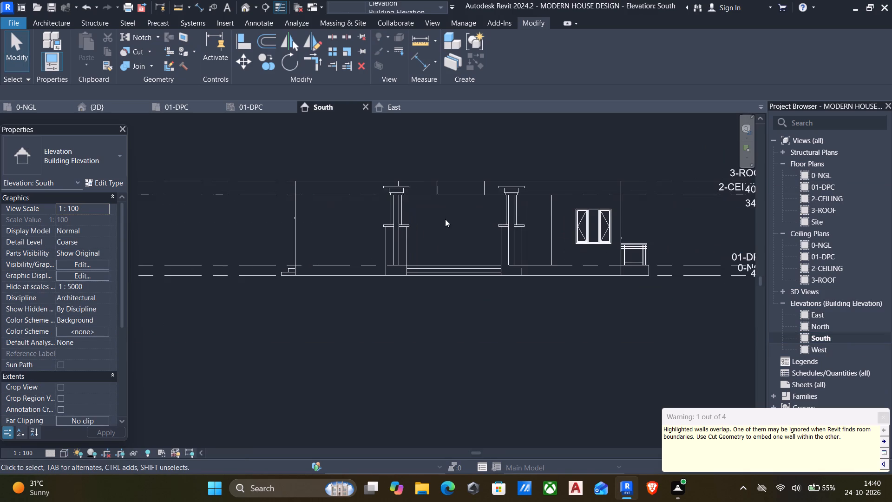
middle_click_drag(426, 227, 357, 236)
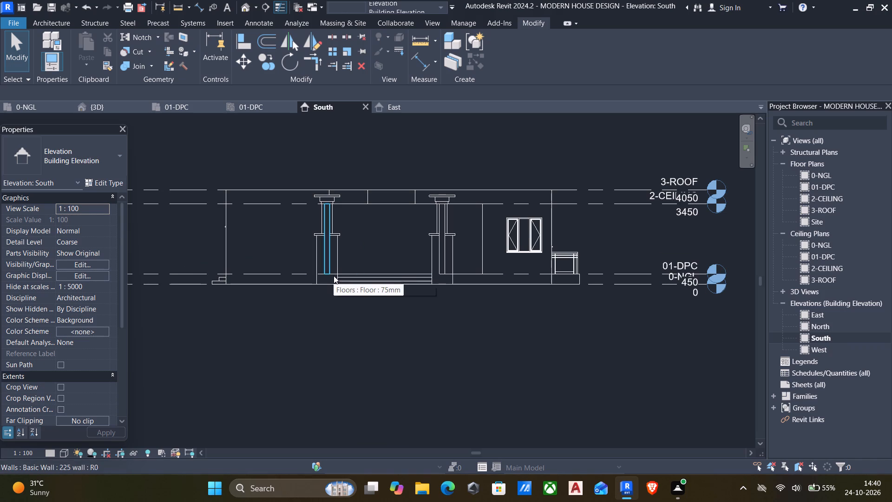
scroll(338, 235, "up", 2)
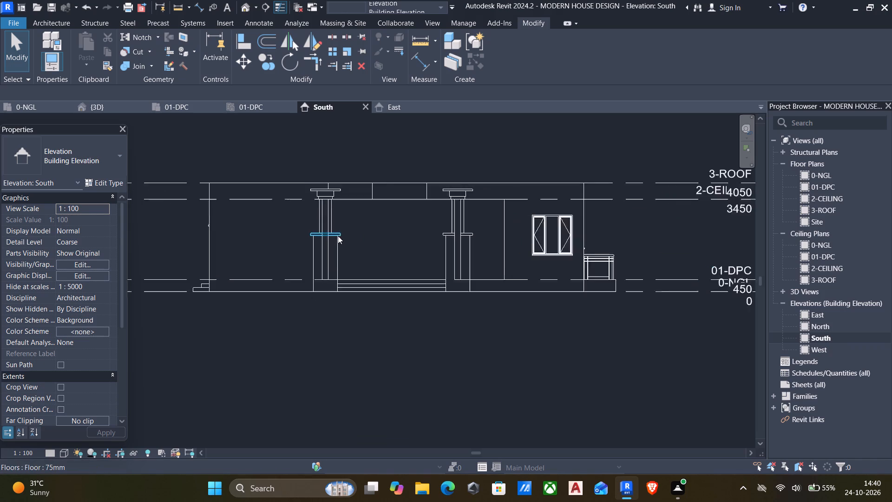
scroll(338, 236, "up", 1)
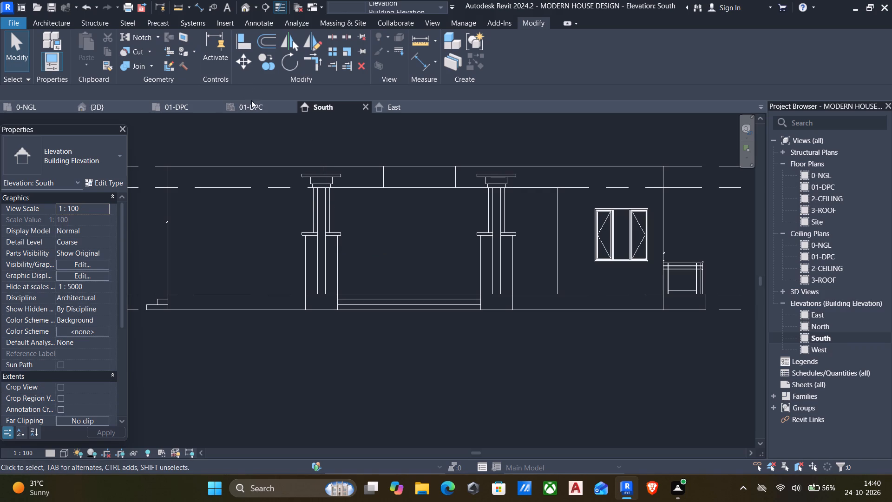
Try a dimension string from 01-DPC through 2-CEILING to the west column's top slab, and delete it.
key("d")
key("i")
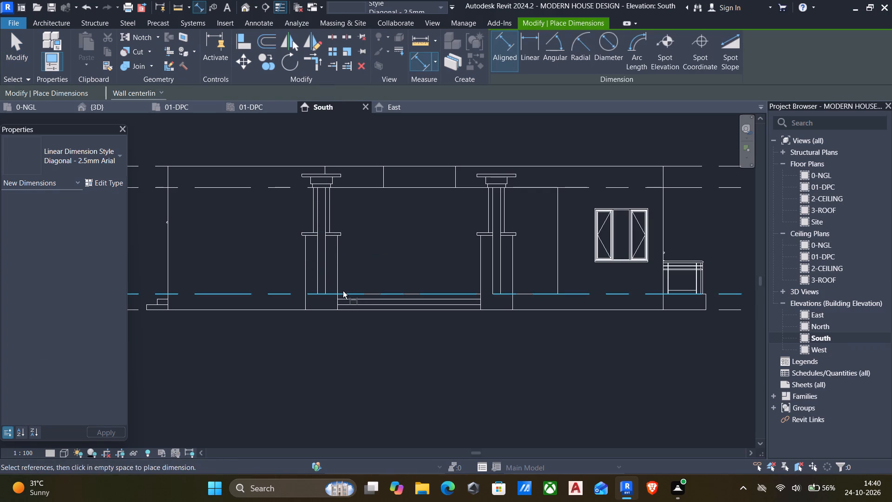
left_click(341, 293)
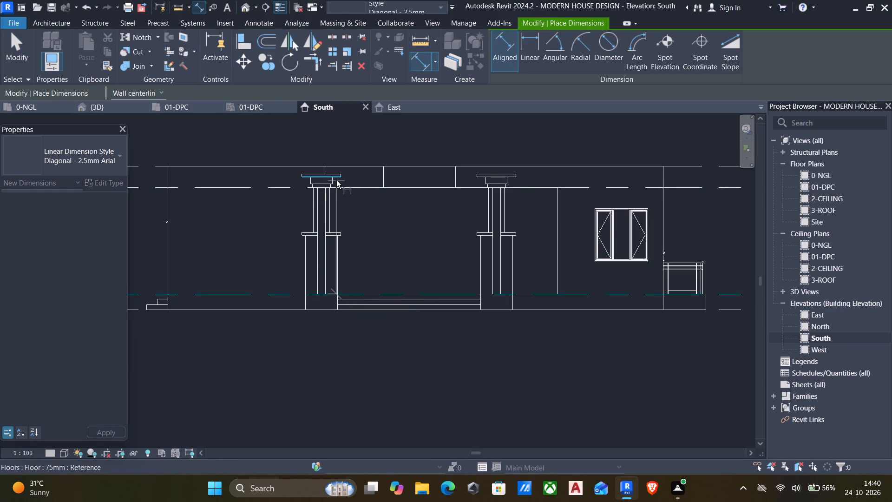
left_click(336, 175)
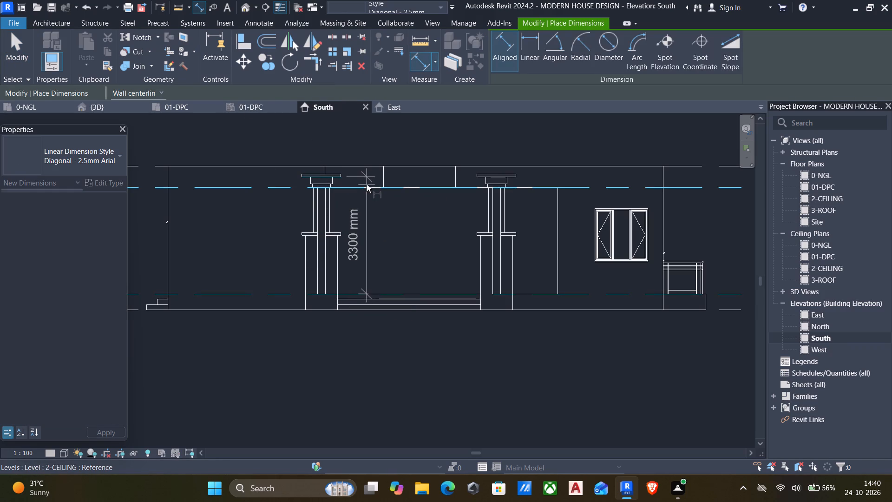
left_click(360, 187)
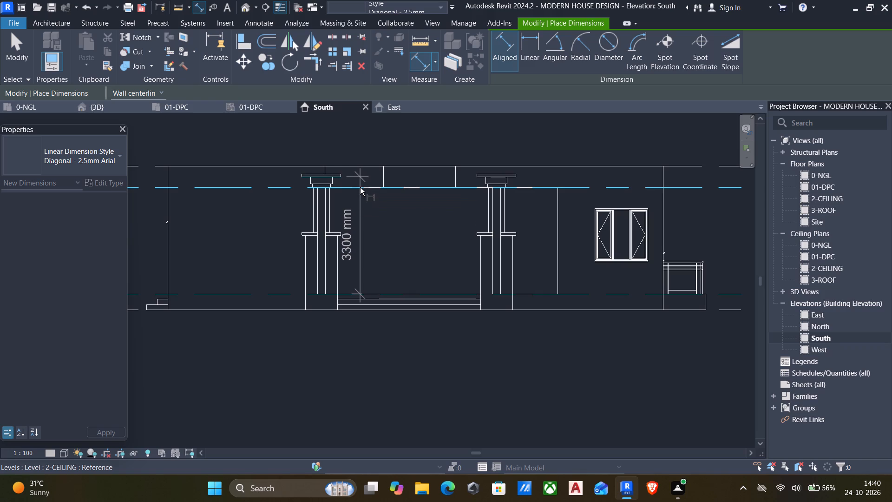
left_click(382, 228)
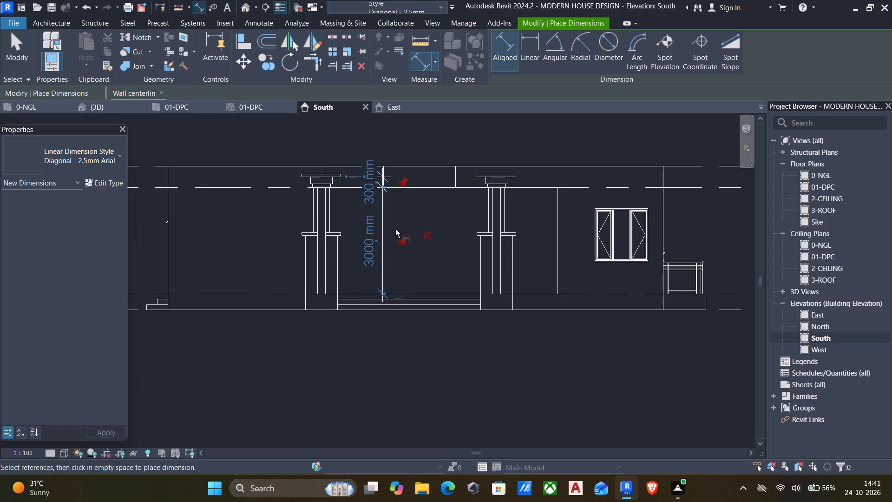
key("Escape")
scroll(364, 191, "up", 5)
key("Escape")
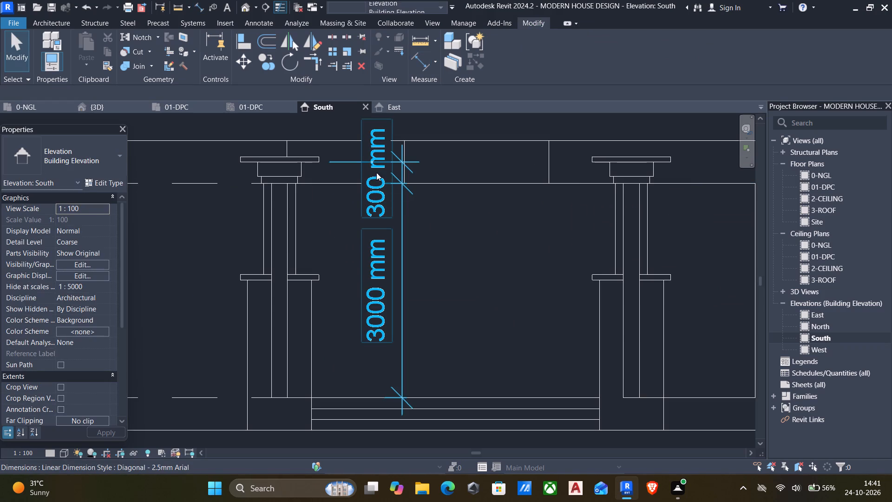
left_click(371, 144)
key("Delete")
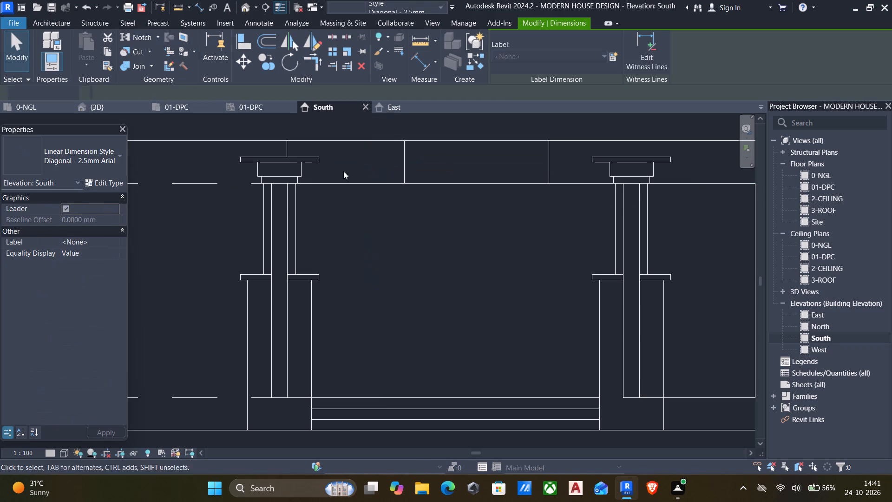
Dimension the height from 01-DPC to the upper face of the west column's top slab in the South elevation.
key("d")
key("i")
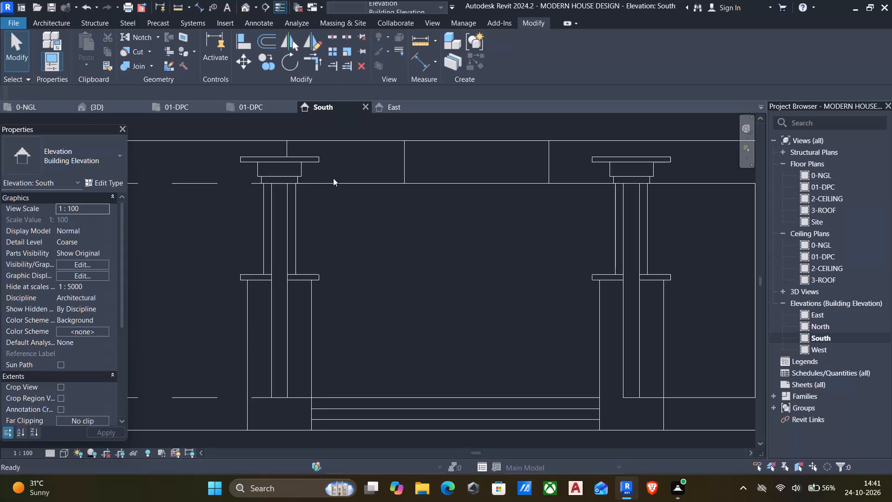
left_click(309, 396)
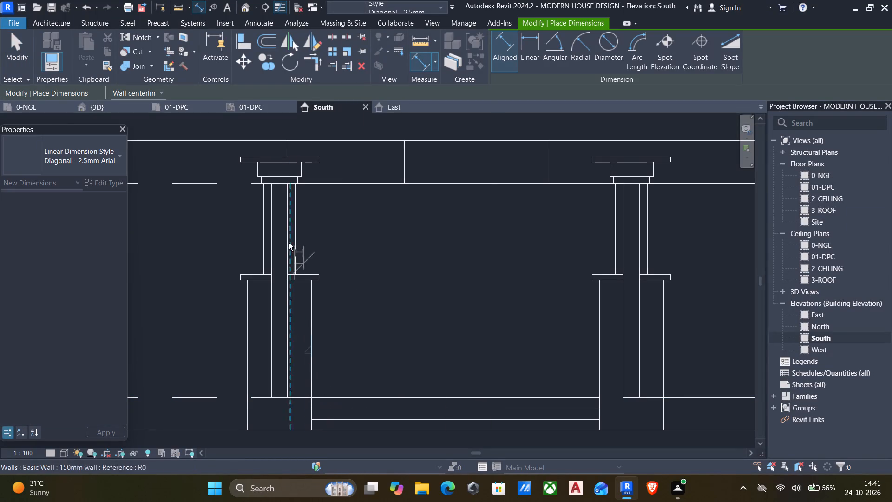
scroll(305, 156, "up", 5)
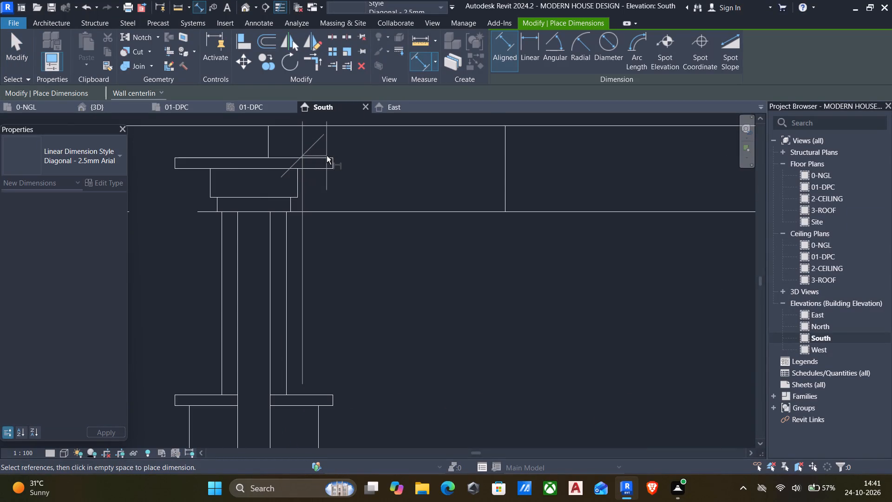
middle_click_drag(382, 313, 384, 254)
scroll(399, 229, "down", 7)
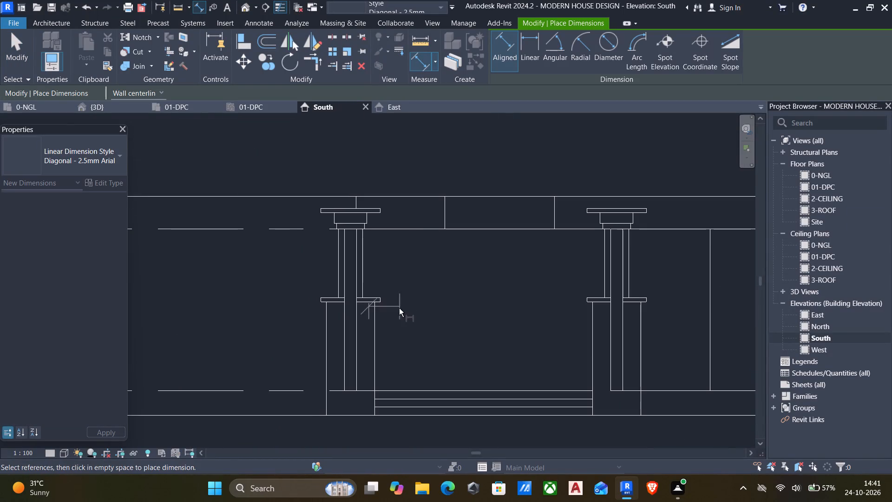
key("Escape")
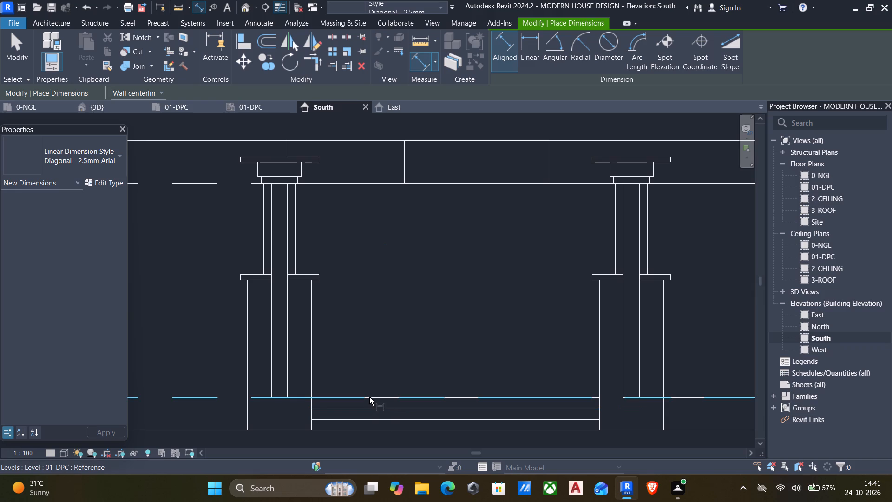
left_click(369, 397)
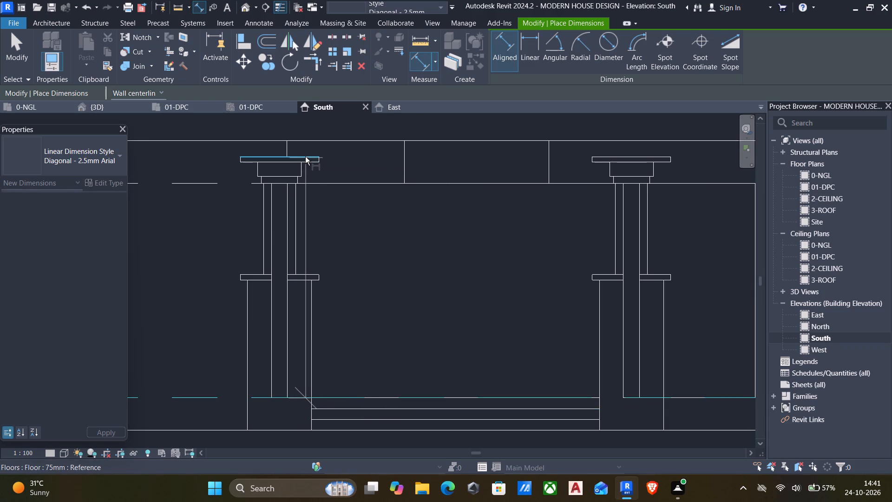
left_click(305, 157)
left_click(372, 155)
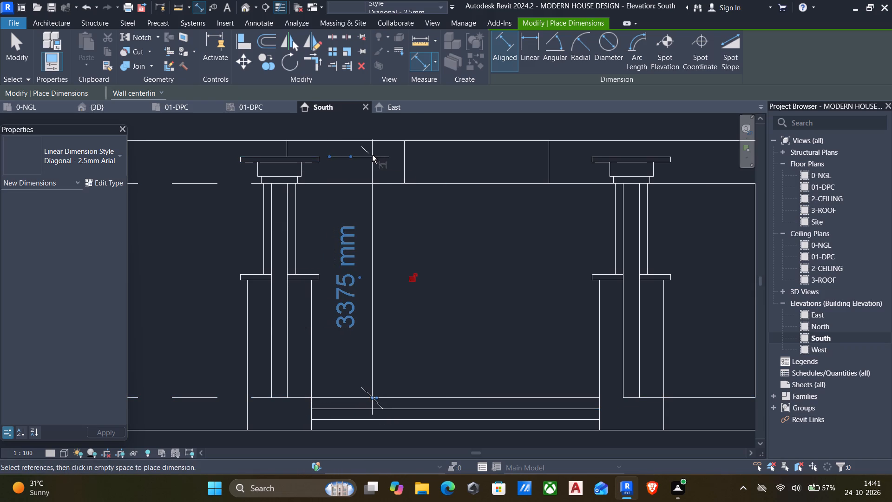
key("Escape")
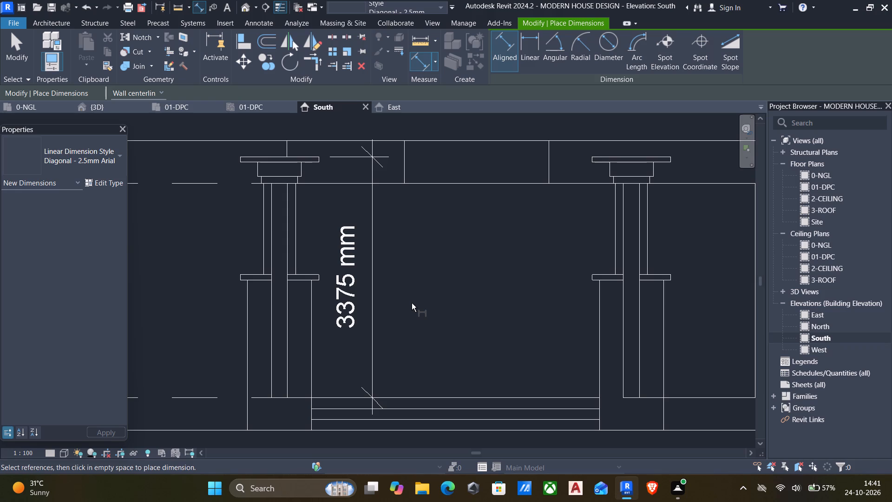
key("Escape")
Lower the west column's top slab by setting its height above 01-DPC to 2700 mm.
scroll(308, 345, "down", 6)
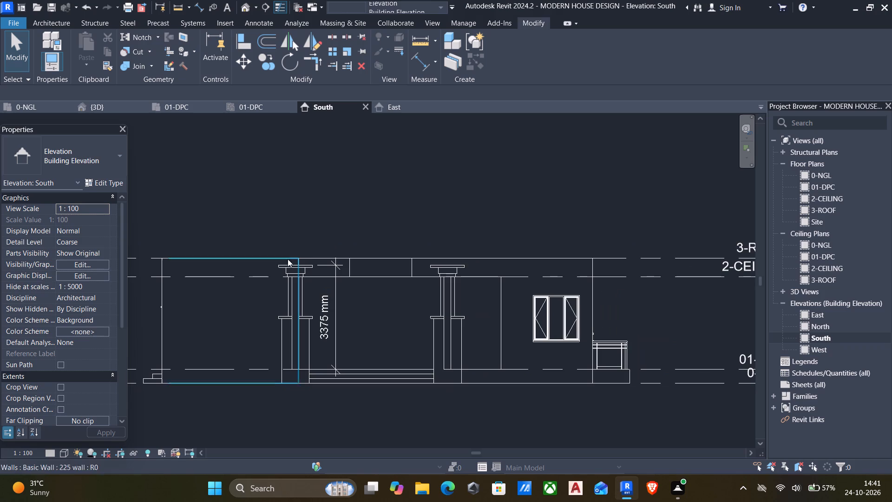
left_click(295, 265)
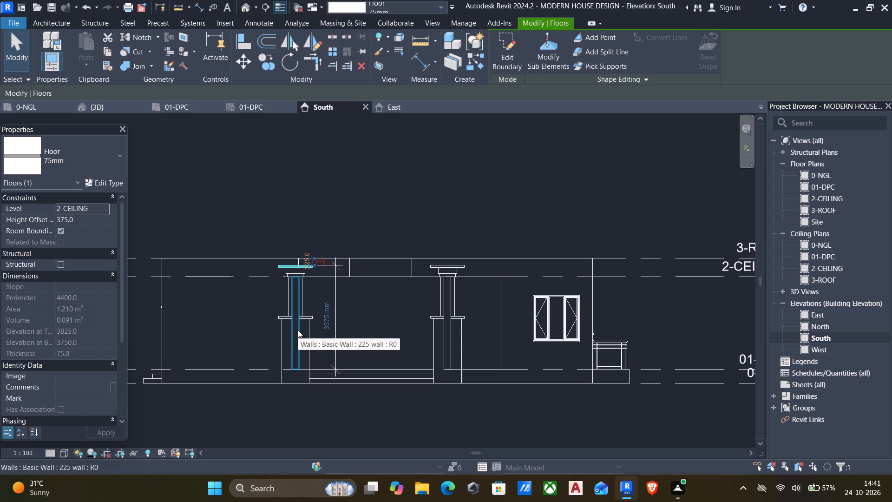
left_click(324, 323)
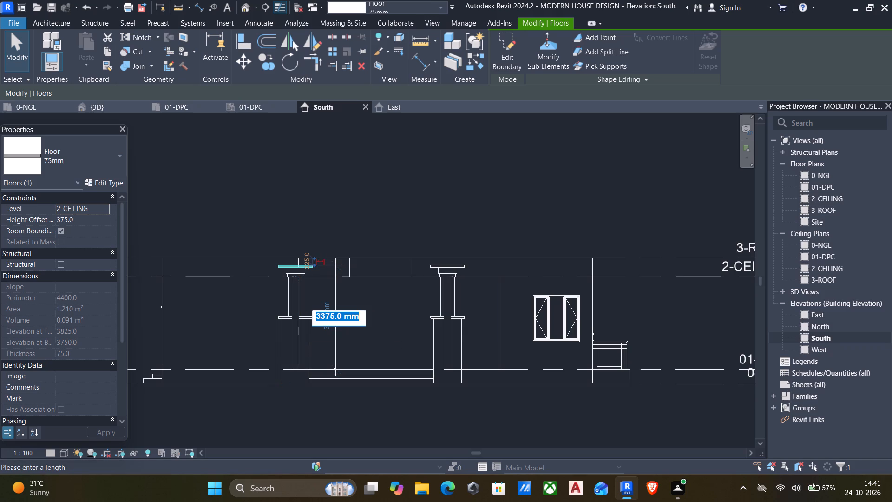
type("2700")
key("Return")
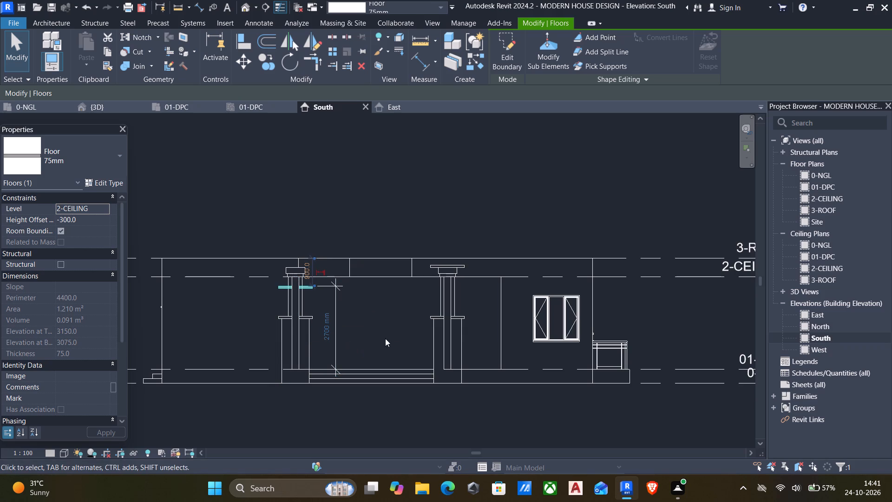
scroll(268, 274, "up", 5)
key("Escape")
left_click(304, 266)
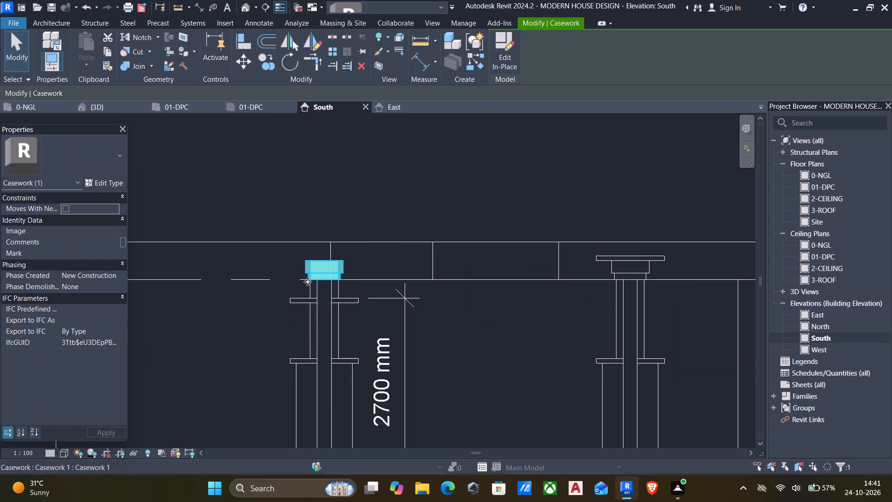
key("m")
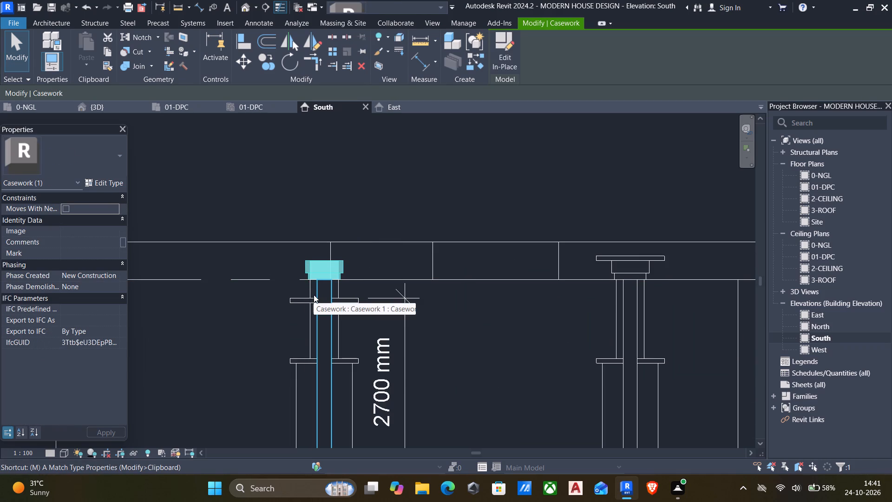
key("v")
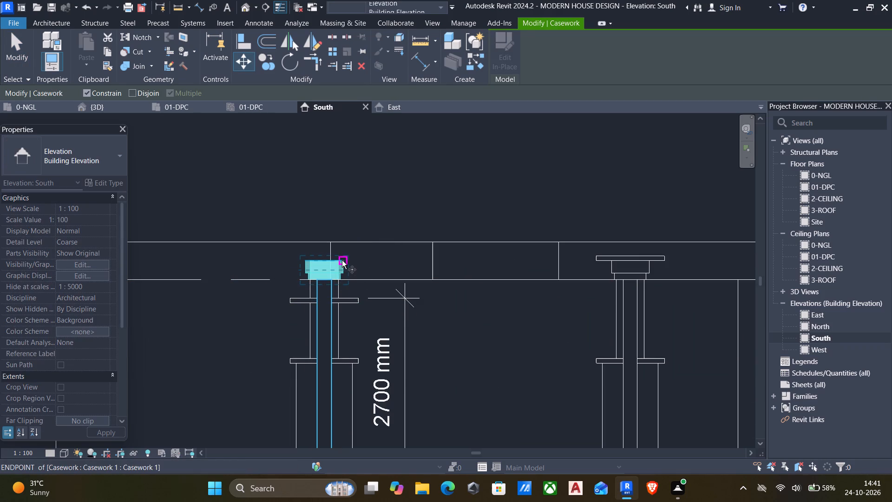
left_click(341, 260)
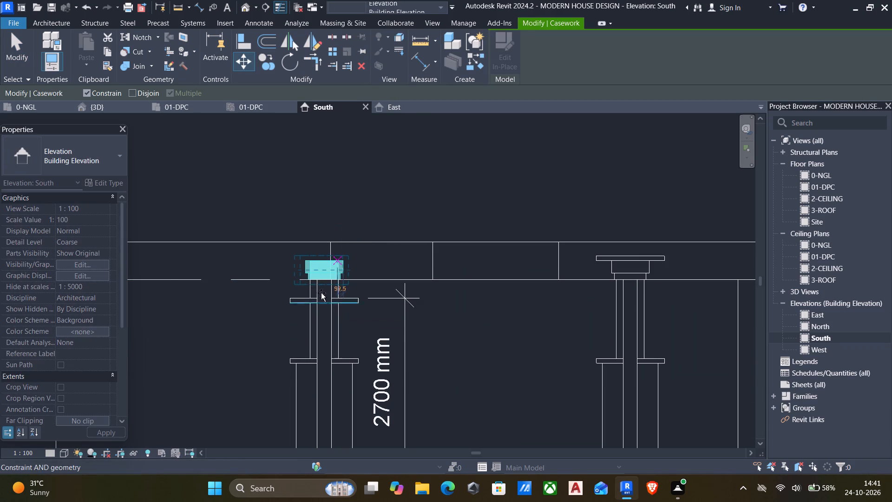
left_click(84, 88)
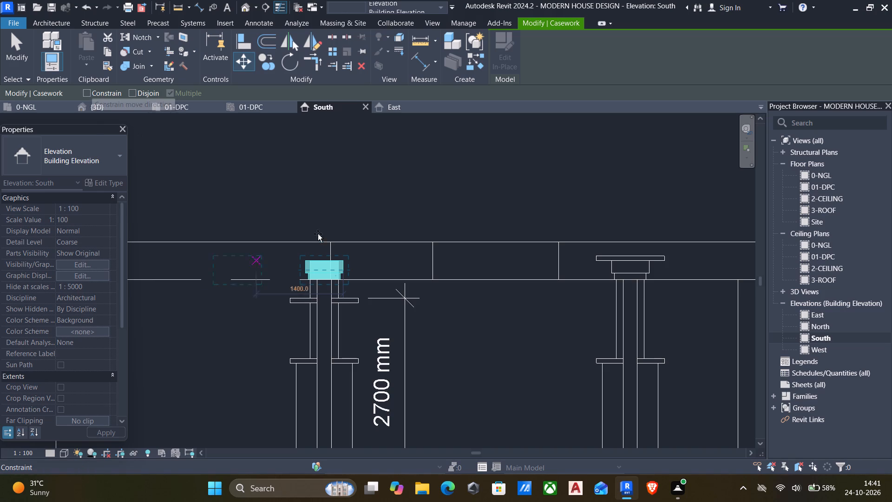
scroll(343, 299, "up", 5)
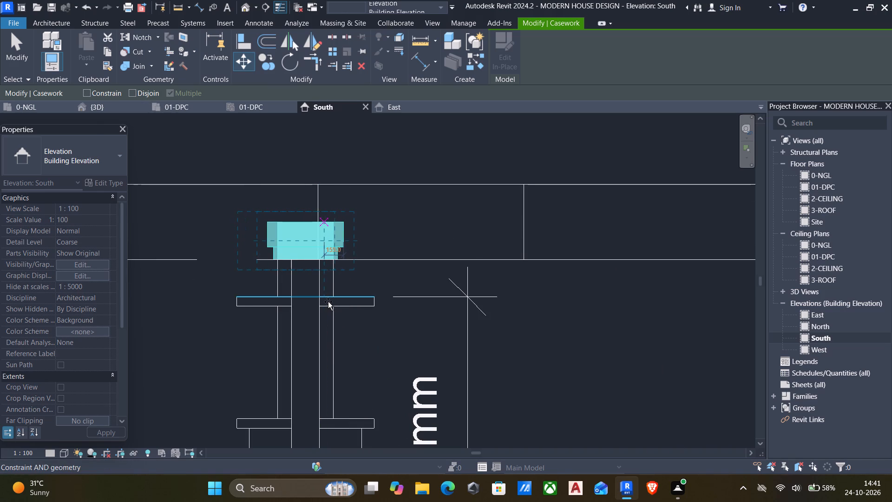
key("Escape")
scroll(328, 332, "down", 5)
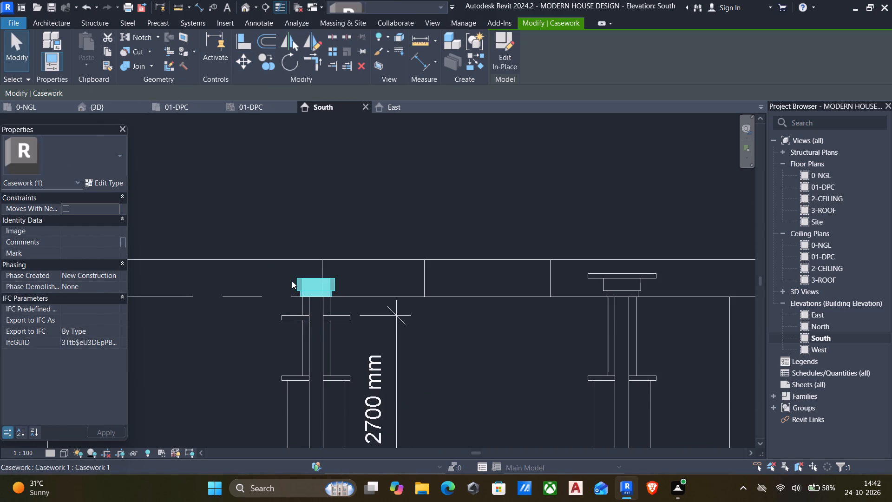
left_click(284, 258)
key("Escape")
Copy the west column's stepped capital 675 mm straight down to the underside of its lowered top slab.
left_click_drag(284, 268, 288, 273)
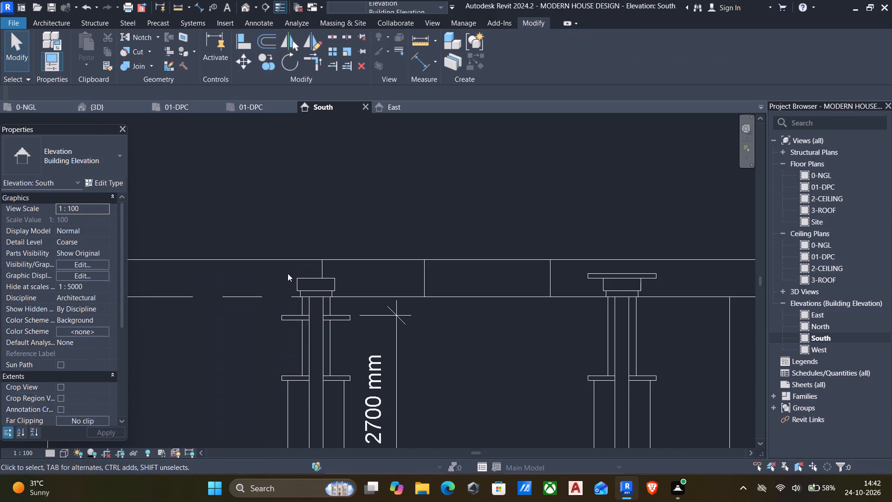
left_click_drag(288, 273, 352, 305)
key("c")
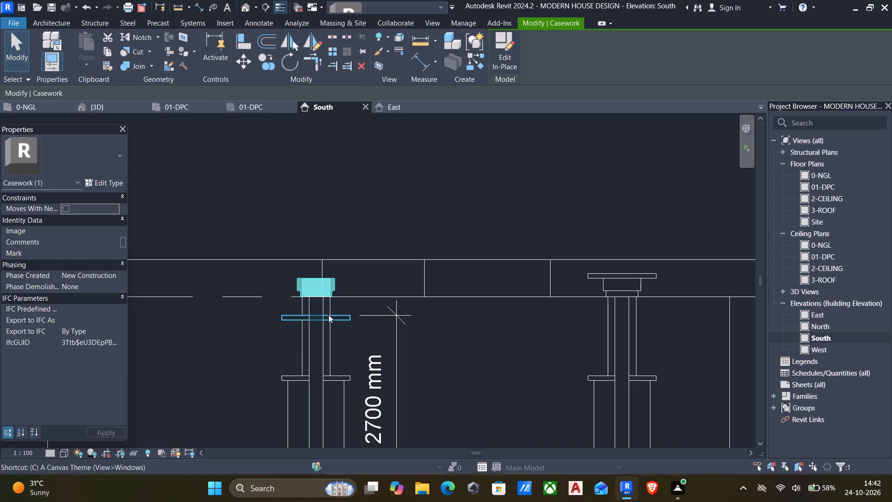
key("o")
scroll(320, 311, "up", 5)
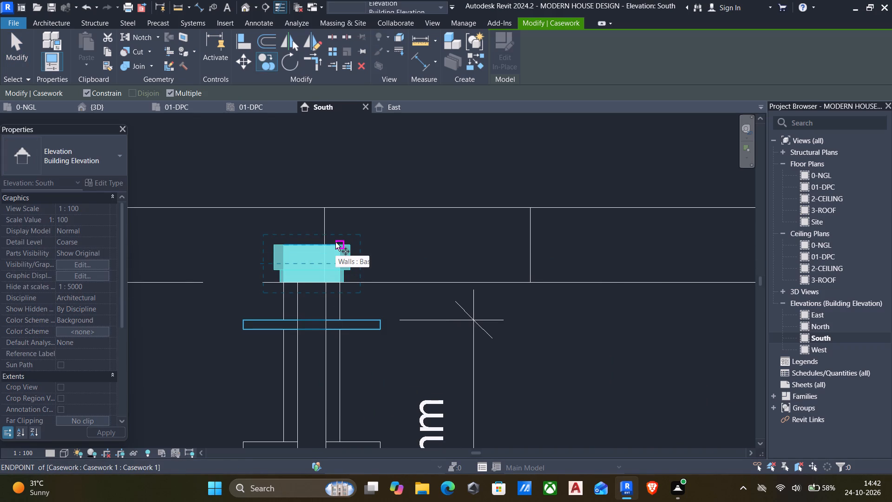
left_click(338, 240)
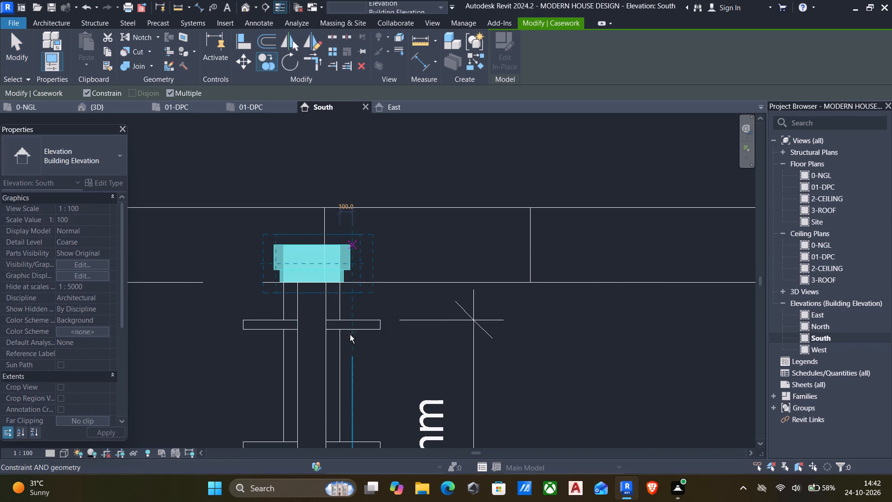
left_click(81, 91)
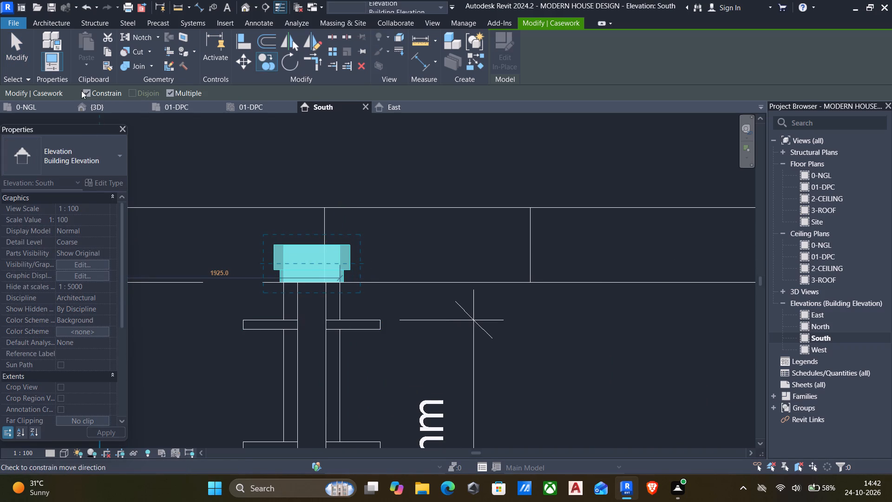
left_click(83, 88)
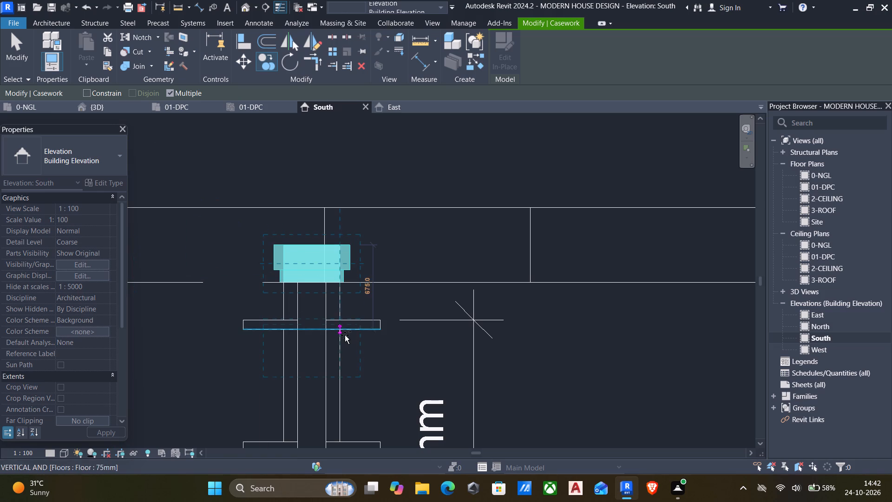
left_click(339, 333)
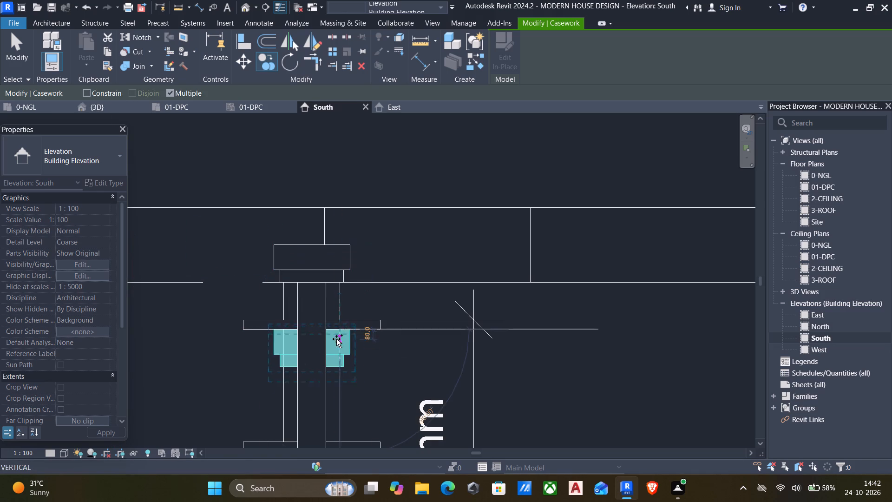
scroll(334, 341, "down", 5)
key("Escape")
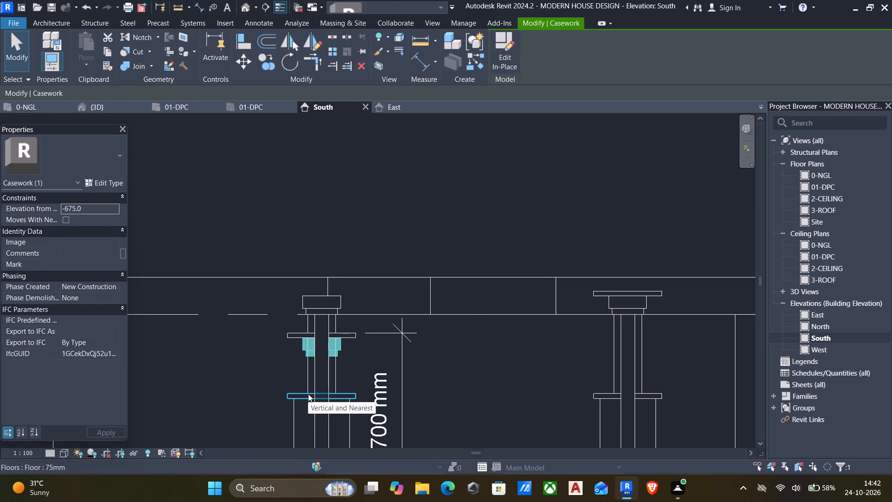
Examine the copied capital and the west column's walls in the South elevation.
scroll(410, 371, "down", 7)
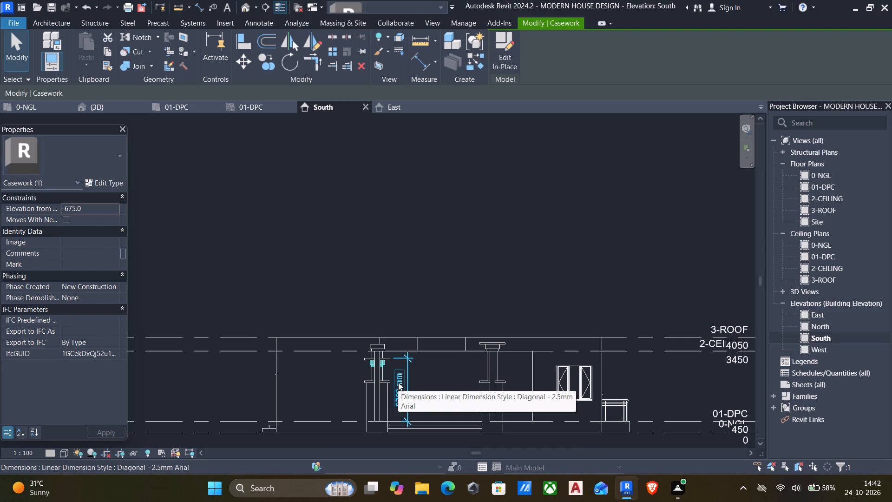
scroll(354, 219, "down", 4)
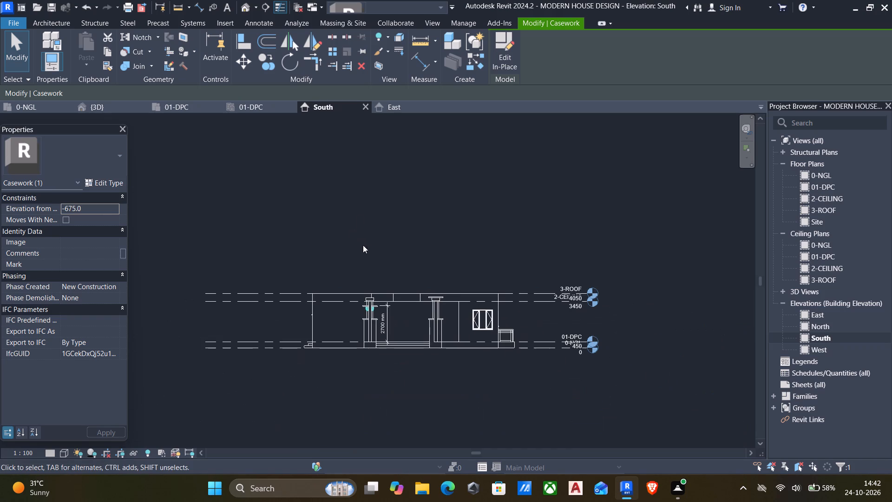
middle_click_drag(345, 279, 334, 255)
scroll(363, 286, "up", 6)
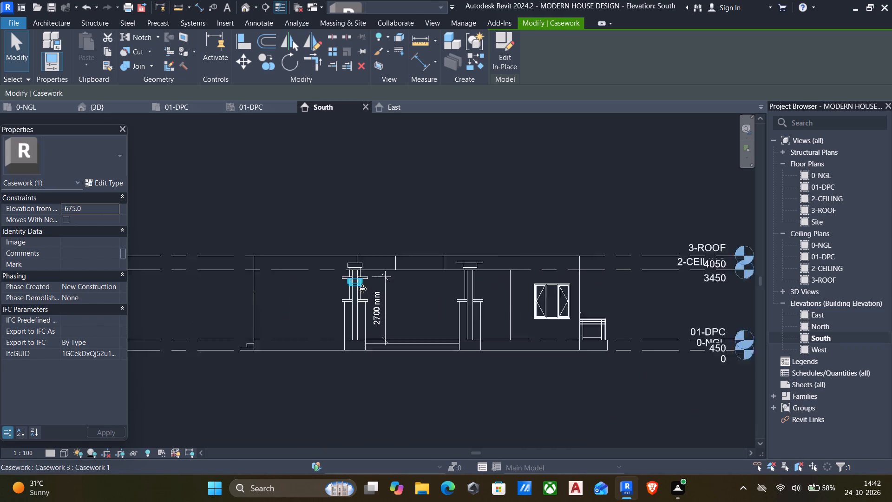
key("Escape")
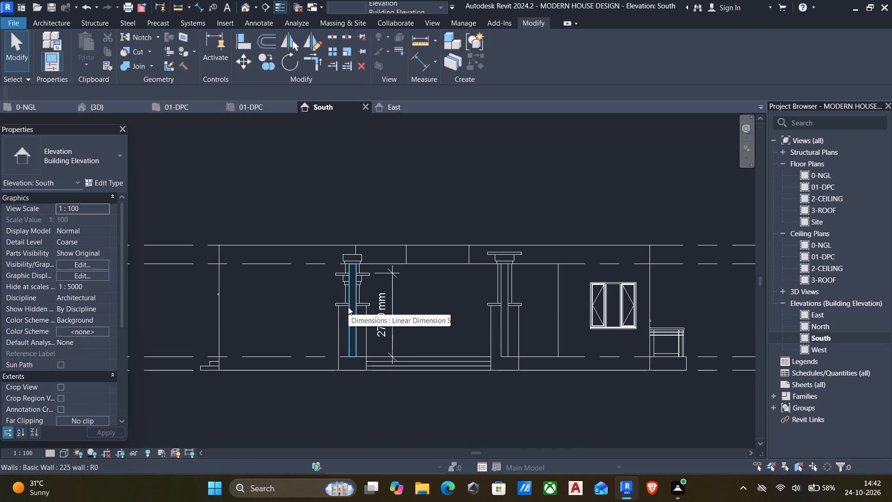
scroll(347, 308, "up", 8)
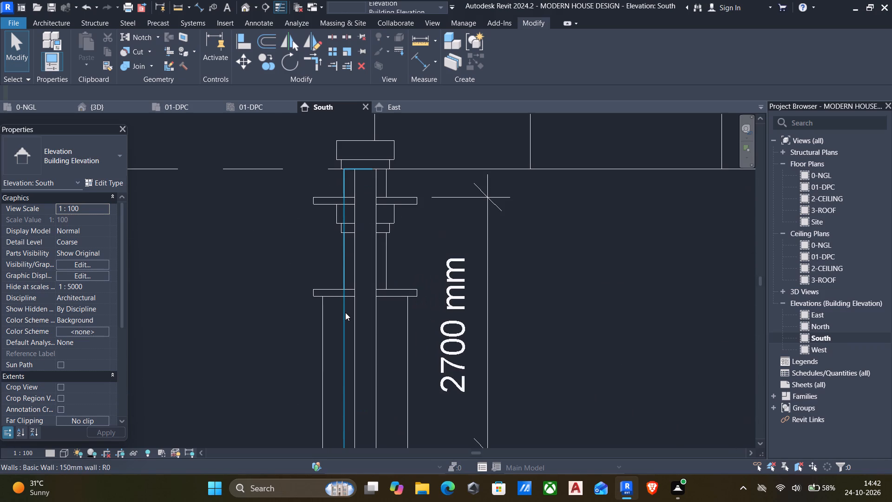
scroll(336, 293, "up", 2)
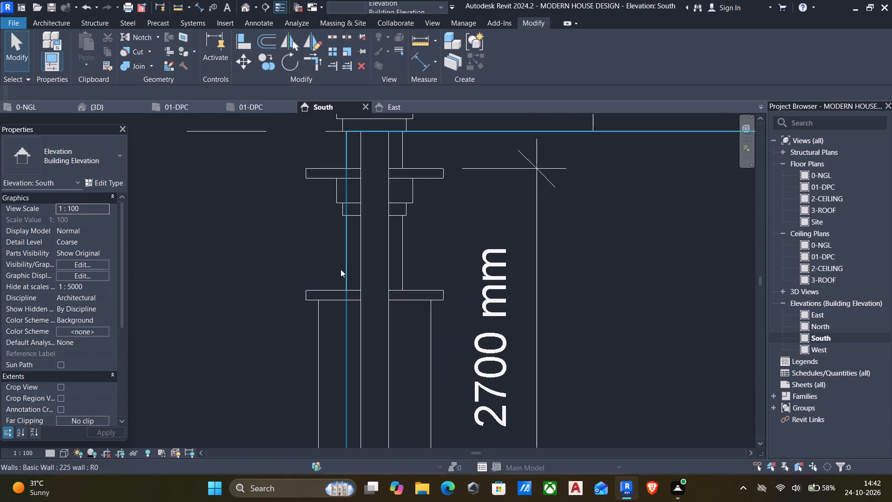
middle_click_drag(338, 278, 318, 385)
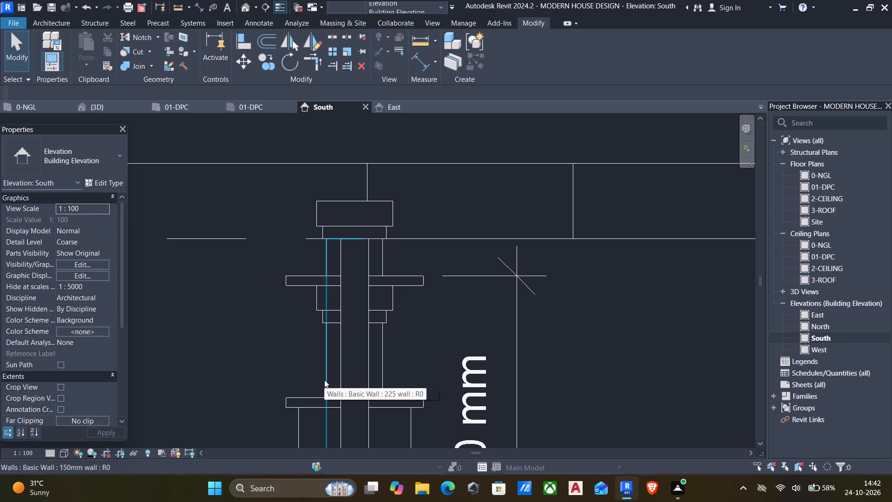
left_click(378, 352)
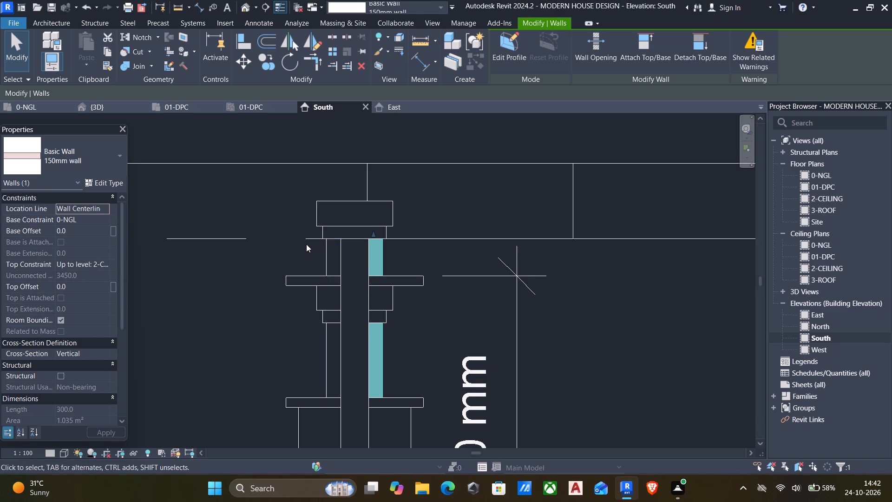
scroll(305, 244, "down", 1)
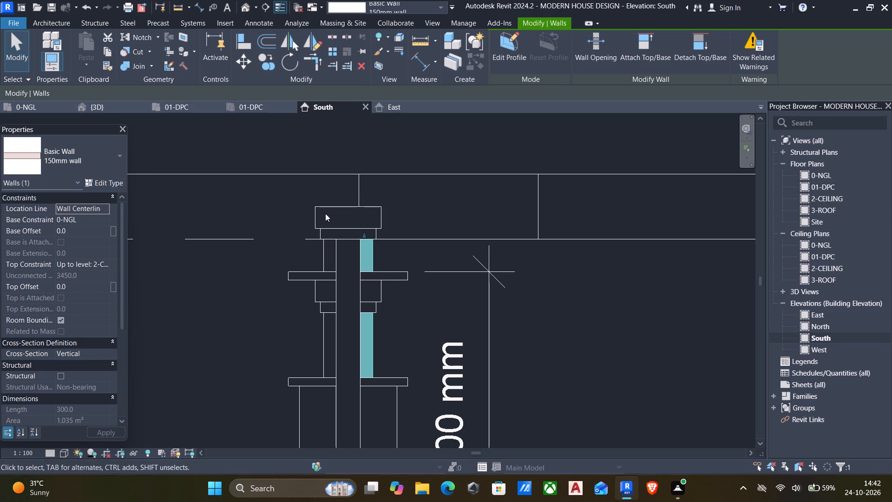
key("Escape")
Delete the west column's original stepped capital above the lowered top slab.
left_click(321, 211)
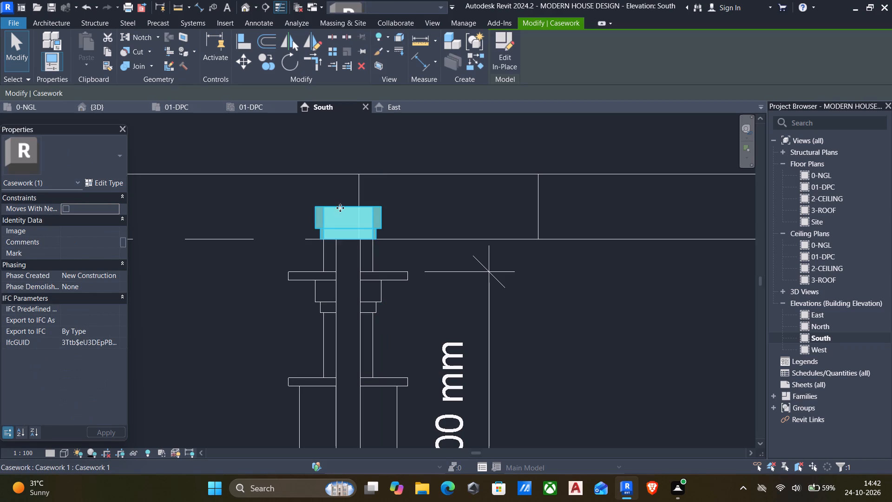
key("Delete")
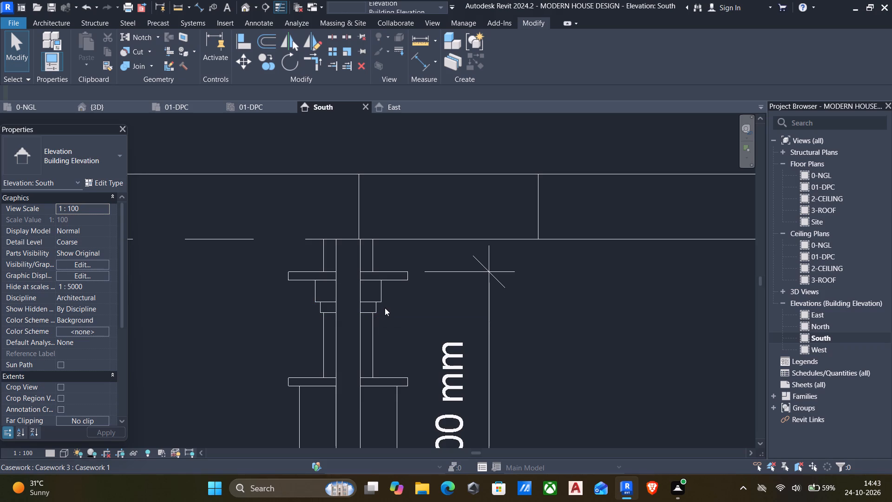
Set the top offset of the west column's two outer 150mm walls to -675.
left_click(369, 338)
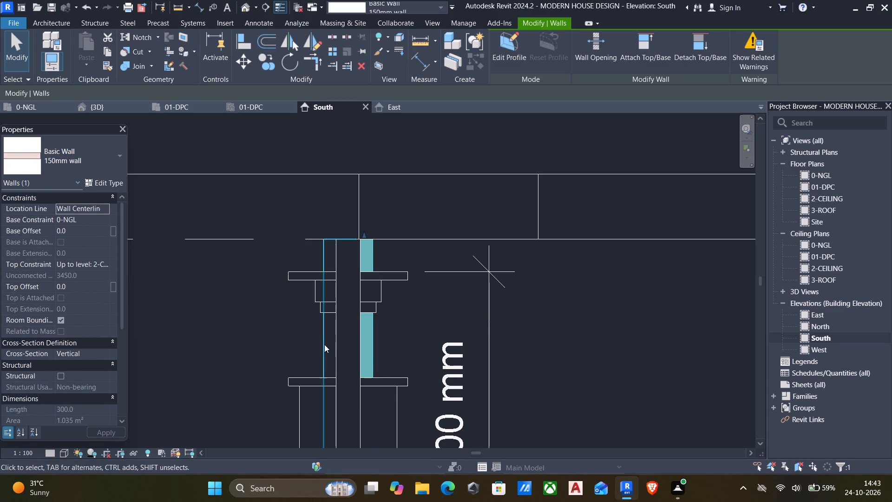
left_click(323, 345, "ctrl")
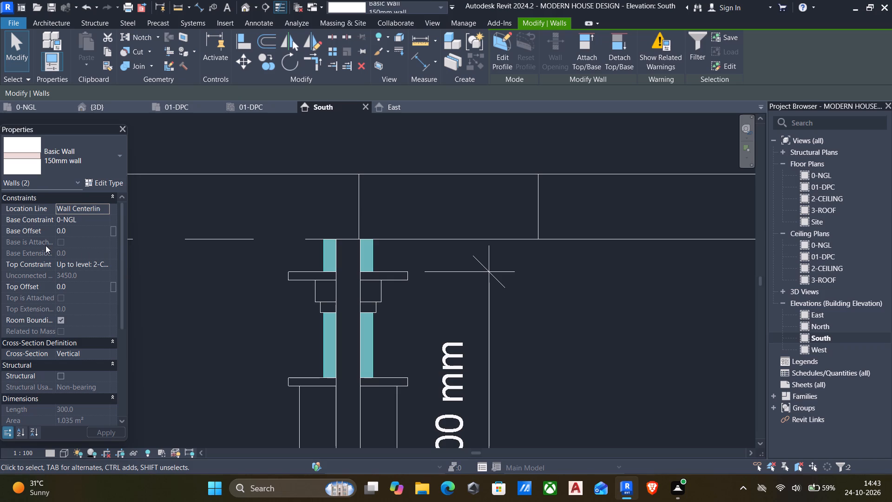
left_click(90, 285)
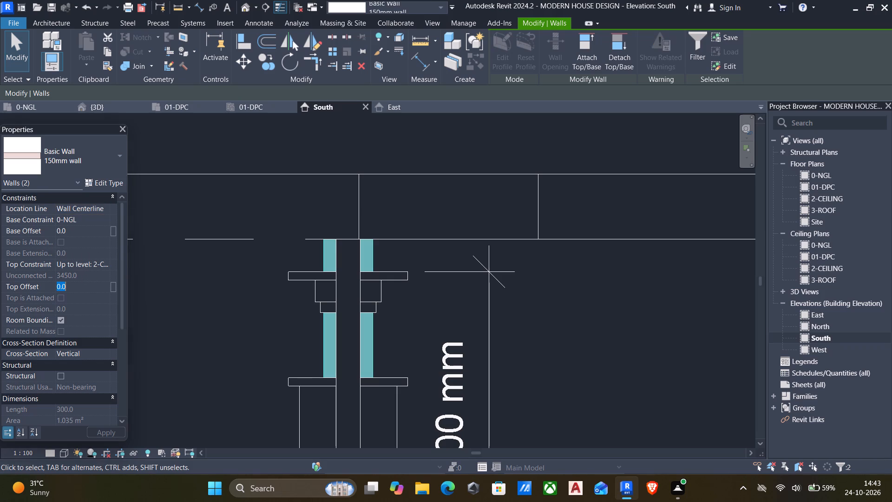
type("-675")
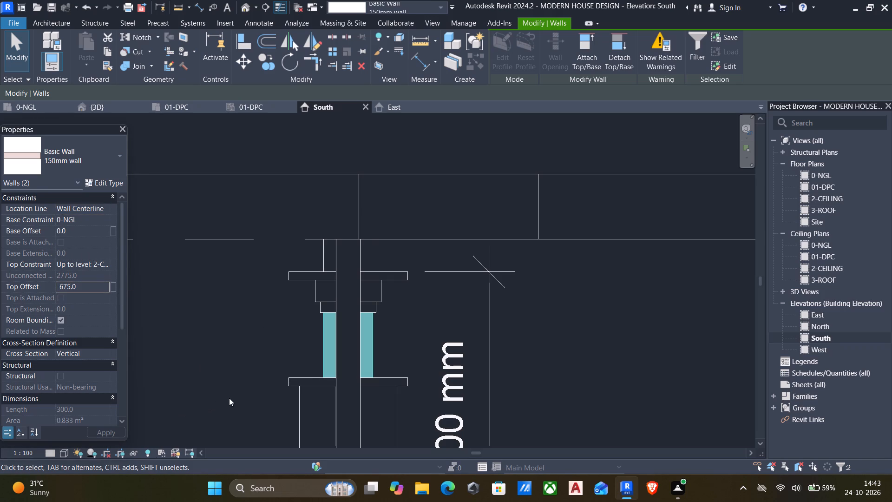
Compare the lowered west column with the east column in the South elevation and the 3D view.
scroll(234, 398, "down", 2)
middle_click_drag(242, 387, 238, 319)
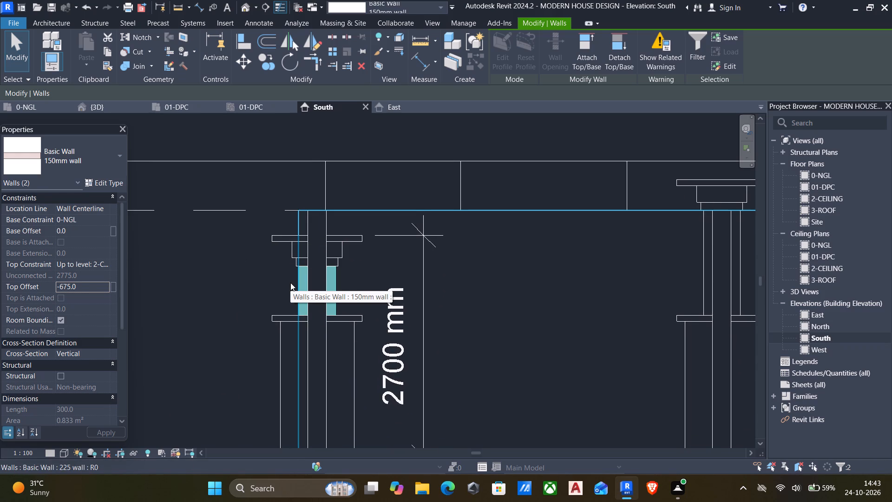
scroll(342, 297, "down", 4)
scroll(300, 284, "down", 1)
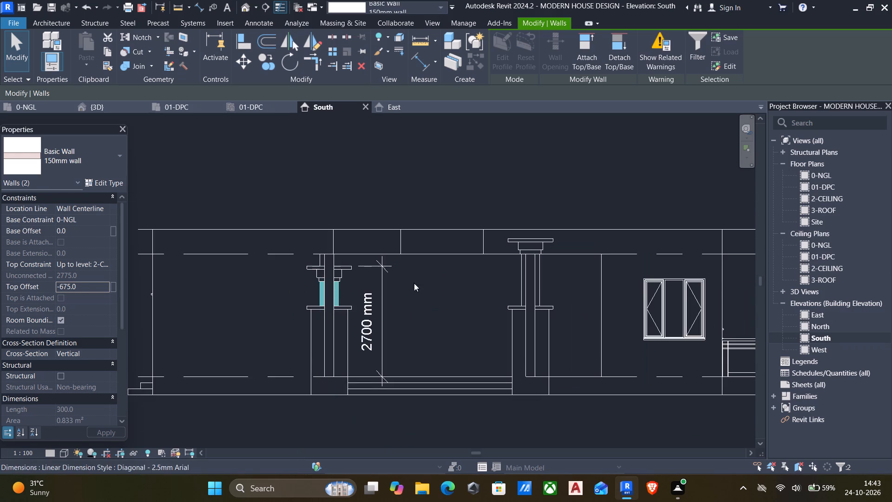
middle_click_drag(404, 290, 341, 301)
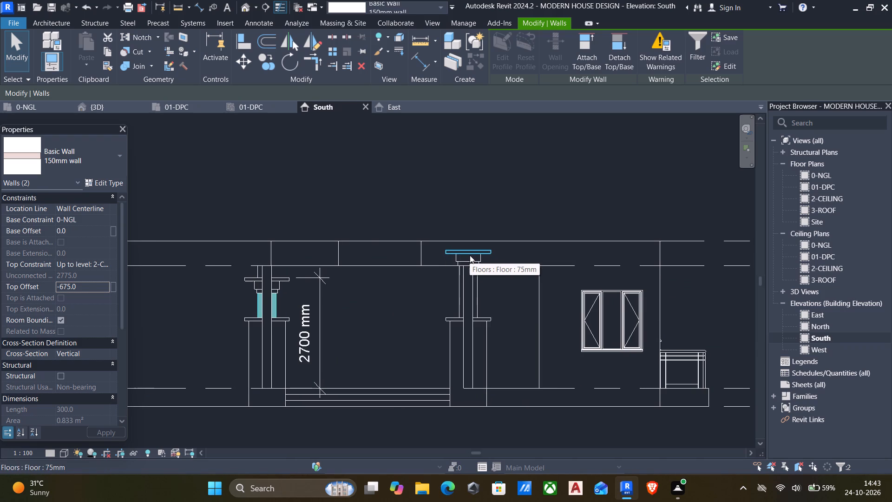
scroll(469, 252, "up", 2)
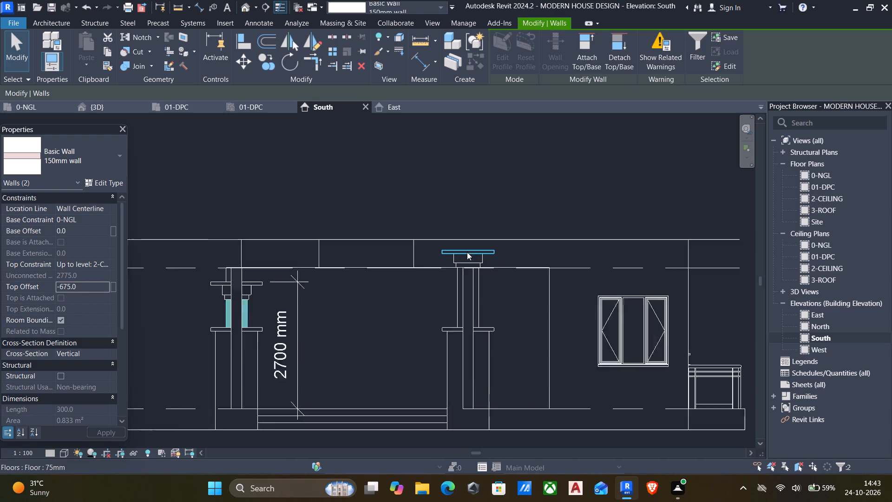
scroll(467, 252, "up", 2)
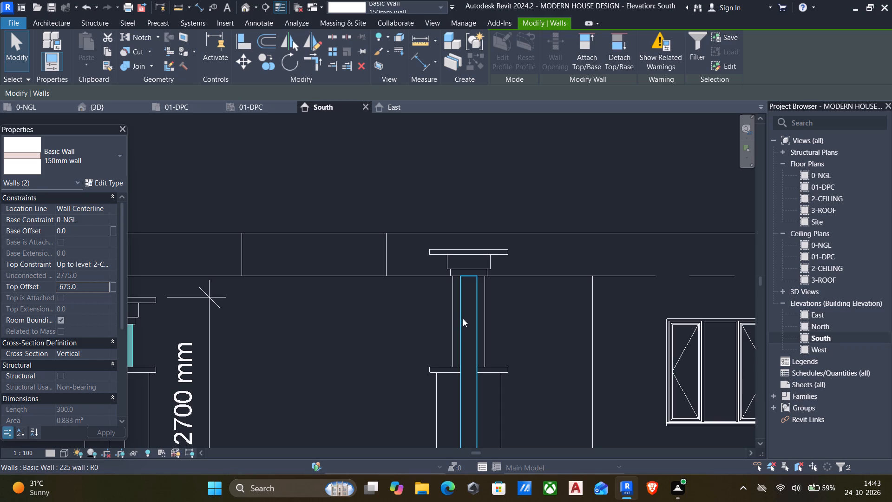
left_click(247, 5)
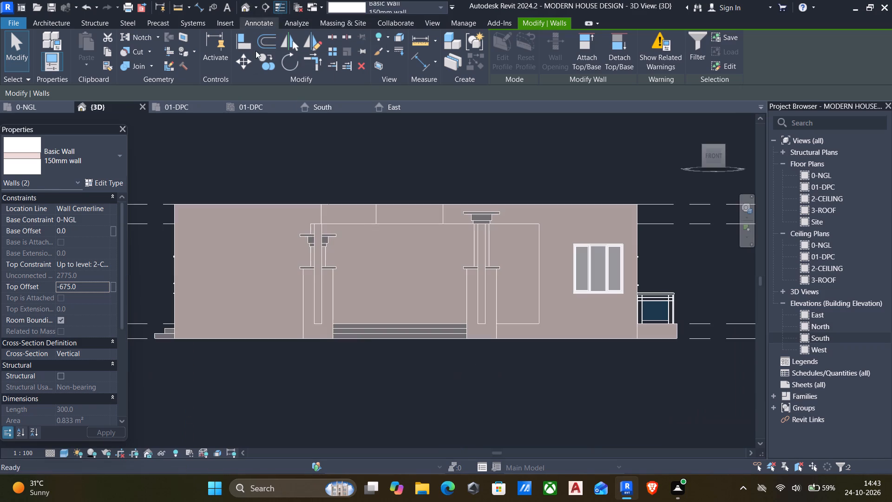
middle_click_drag(369, 251, 409, 327, "shift")
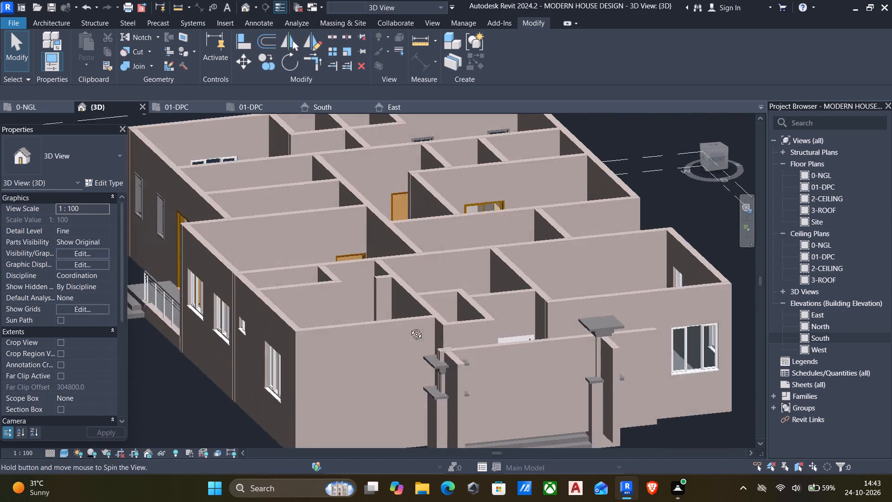
middle_click_drag(409, 327, 415, 328, "shift")
scroll(436, 357, "up", 3)
middle_click_drag(453, 361, 416, 305)
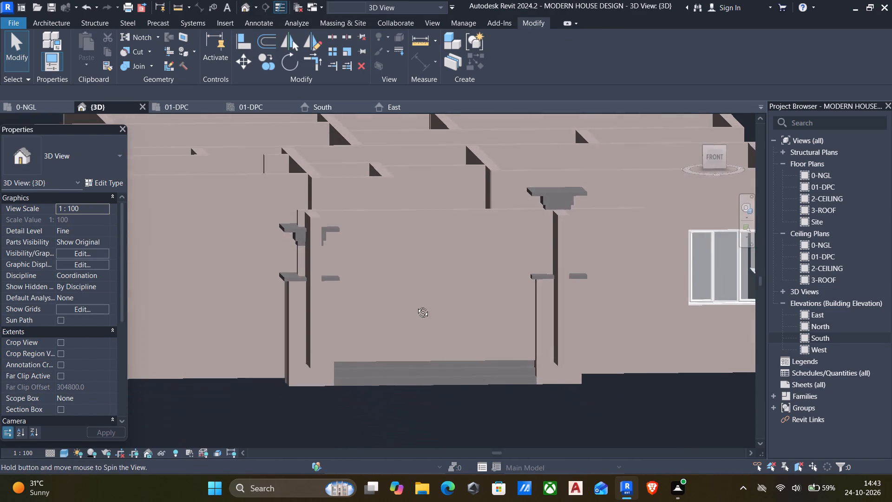
middle_click_drag(416, 305, 415, 303)
scroll(302, 313, "up", 3)
middle_click_drag(302, 313, 491, 357)
middle_click_drag(502, 331, 462, 330, "shift")
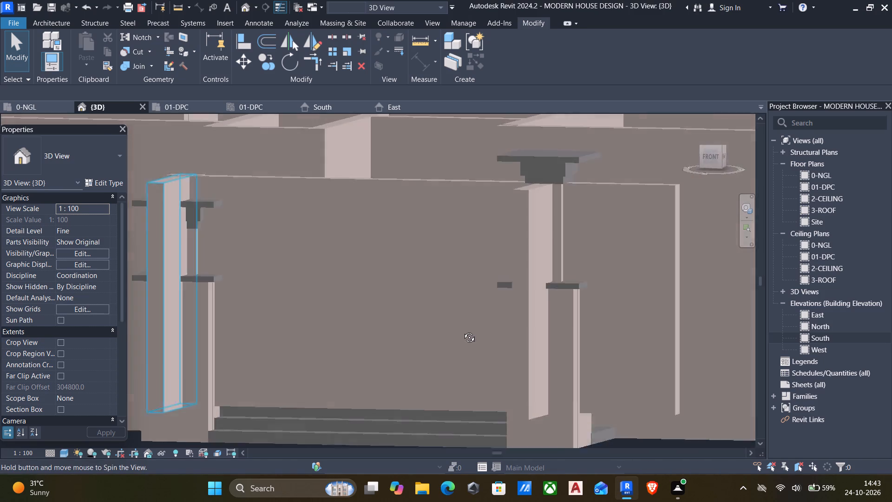
middle_click_drag(462, 330, 550, 338, "shift")
scroll(554, 337, "down", 7)
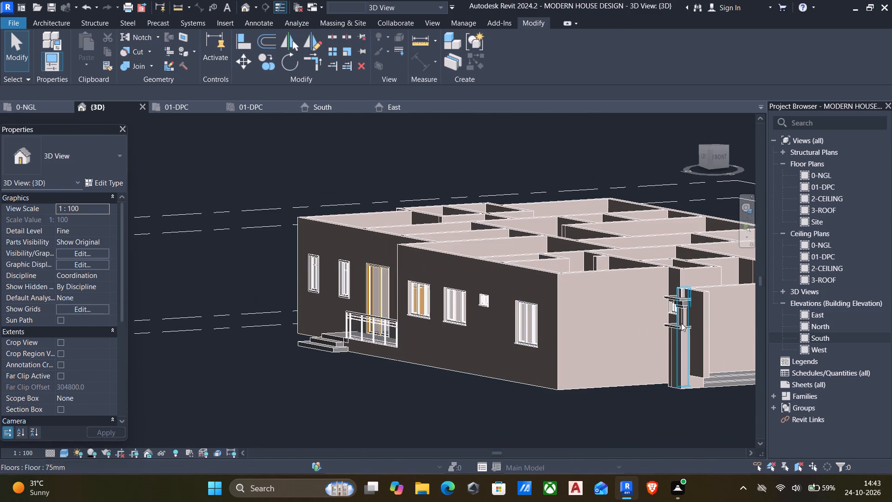
scroll(681, 323, "up", 13)
middle_click_drag(668, 316, 443, 353)
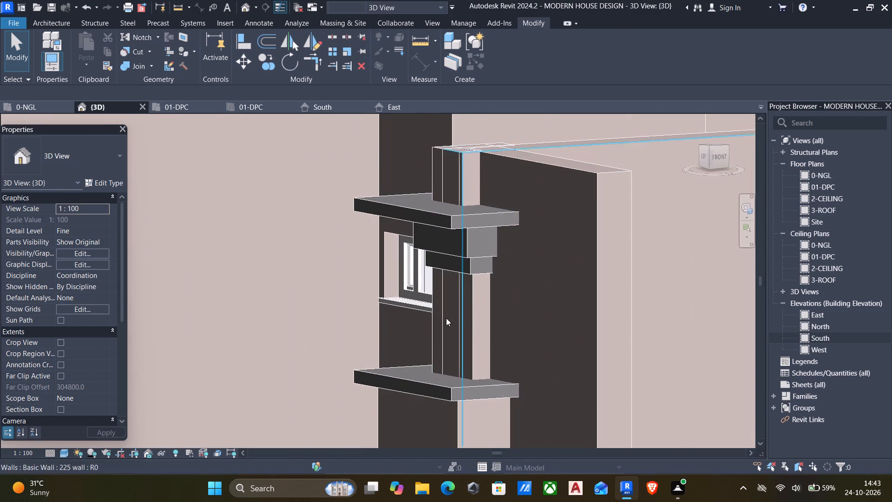
middle_click_drag(472, 211, 488, 297)
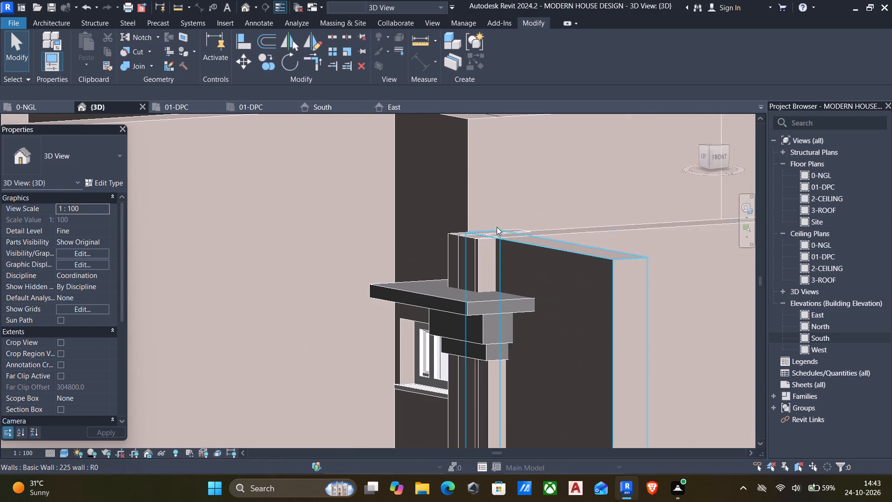
scroll(498, 252, "down", 8)
scroll(504, 297, "up", 1, "shift")
scroll(397, 272, "down", 7)
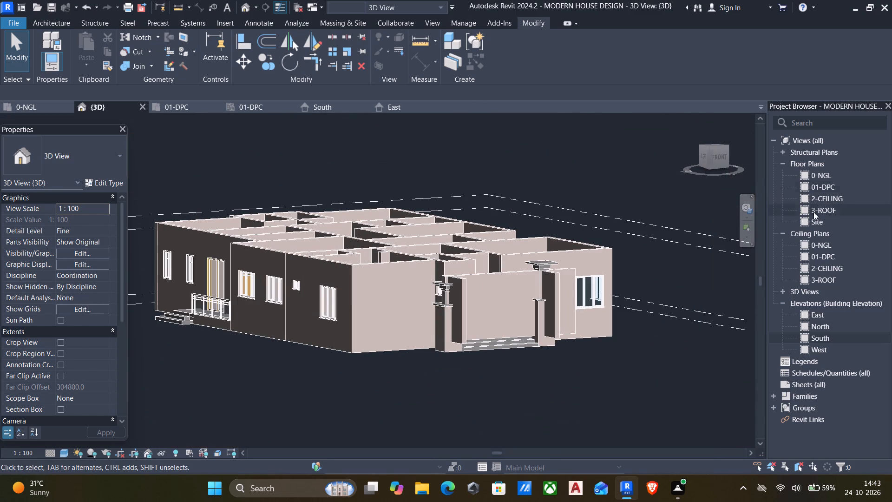
In the South elevation, delete the east column's upper 150mm walls together with its stepped capital and top slab.
double_click(815, 337)
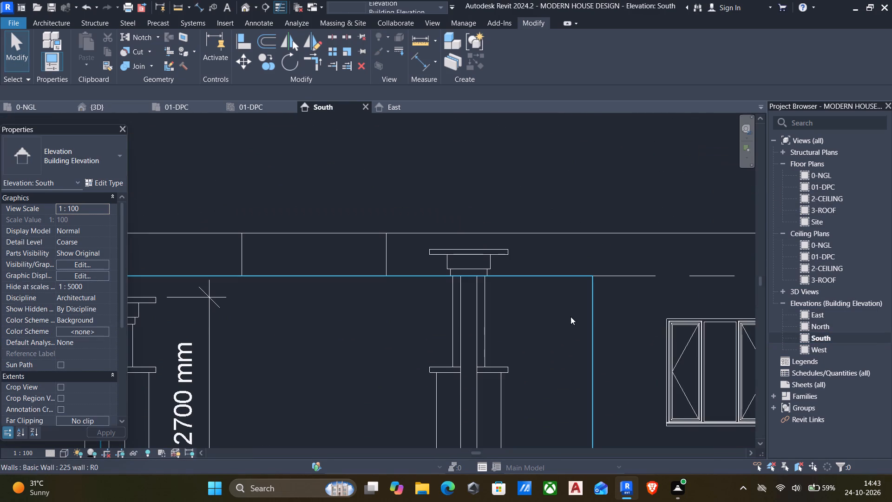
left_click(453, 309)
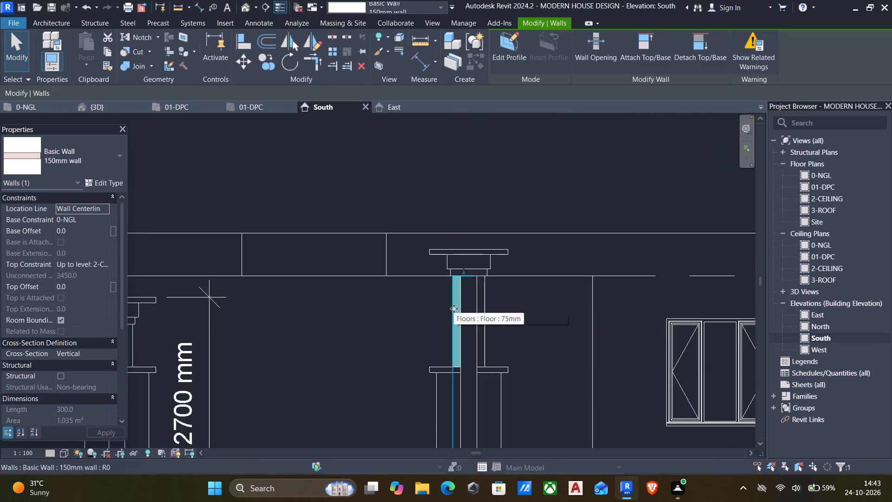
key("Delete")
left_click(485, 312)
key("Delete")
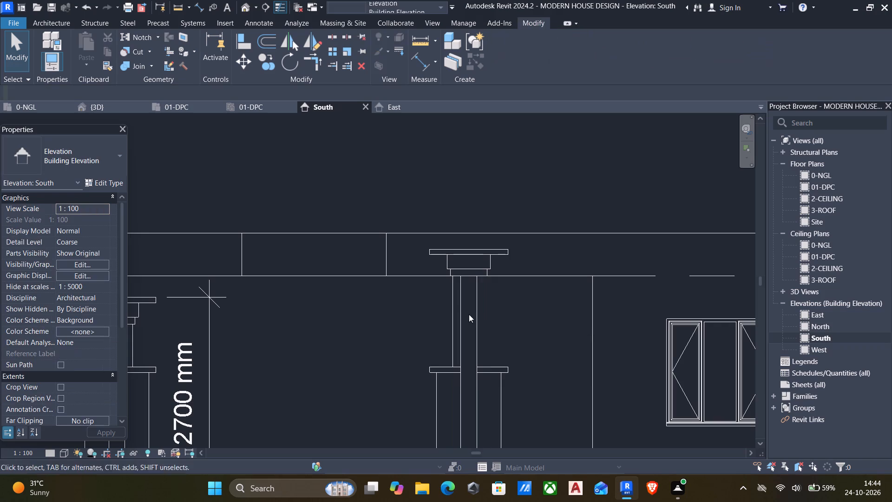
left_click(453, 319)
key("Delete")
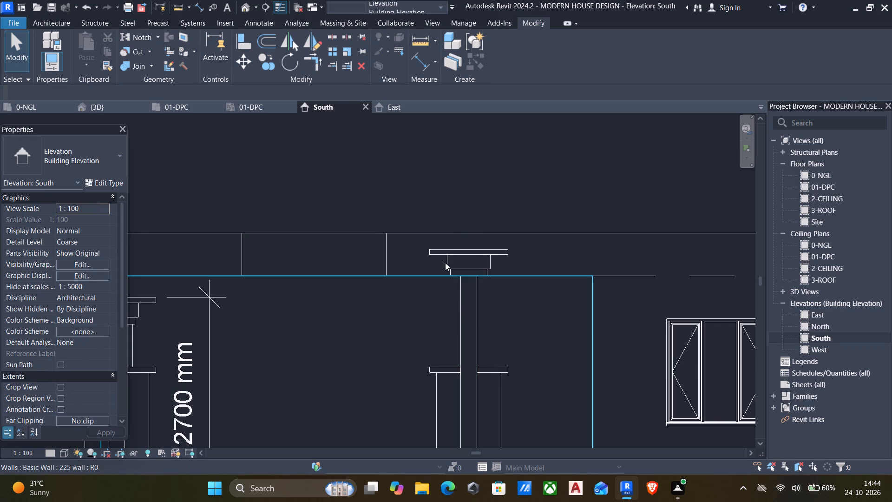
left_click_drag(415, 241, 530, 285)
key("Delete")
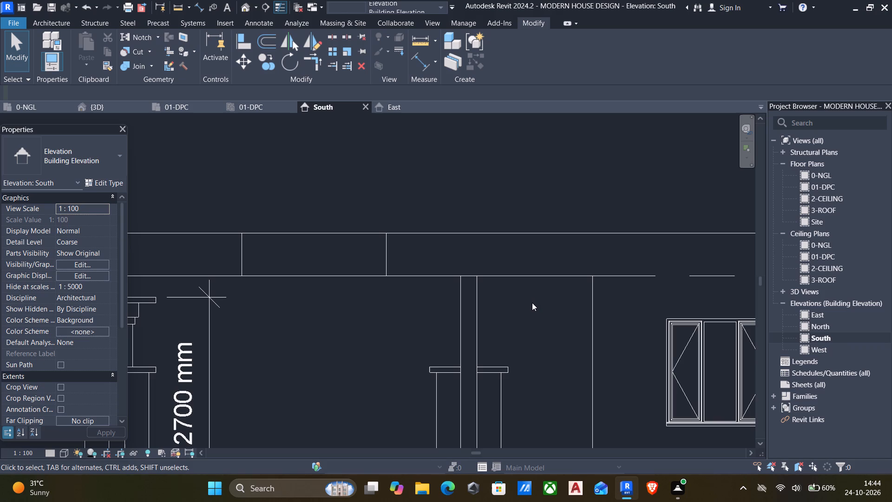
Delete the 2700 mm vertical dimension beside the west column.
scroll(293, 297, "down", 7)
scroll(266, 304, "up", 3)
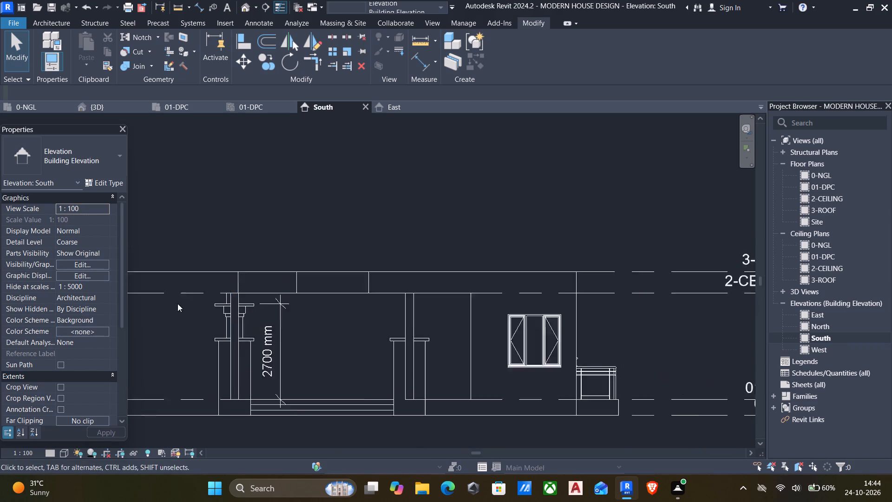
scroll(177, 304, "up", 2)
left_click(332, 334)
key("Delete")
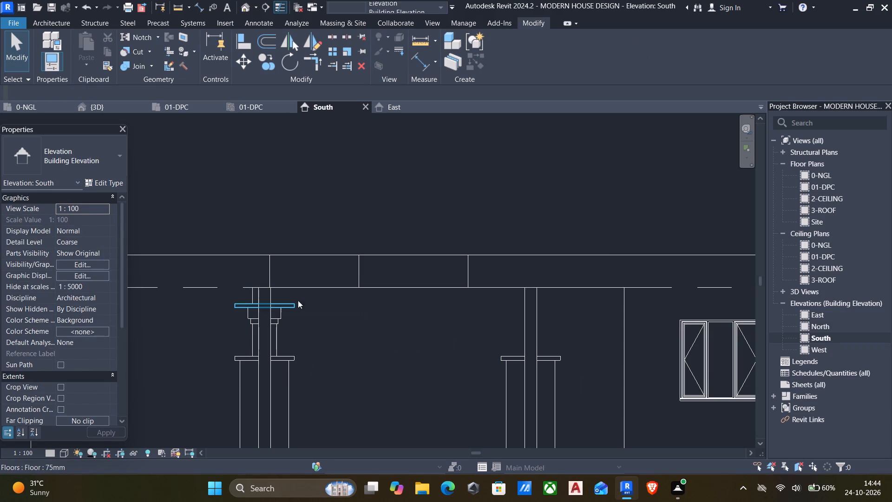
Delete the east column's mid-height 75mm slab and its remaining walls, including the full-height 225 wall.
left_click(510, 357)
key("Delete")
scroll(515, 363, "down", 6)
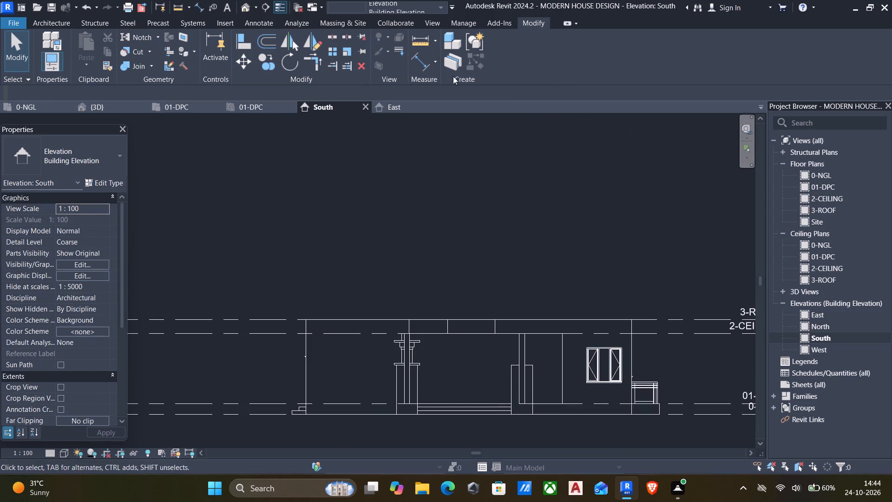
left_click(525, 376)
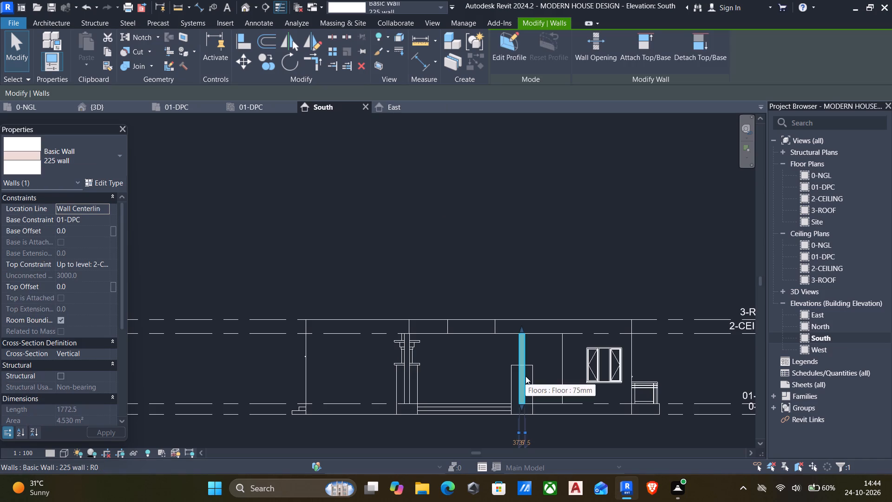
key("Delete")
left_click(533, 381)
key("Delete")
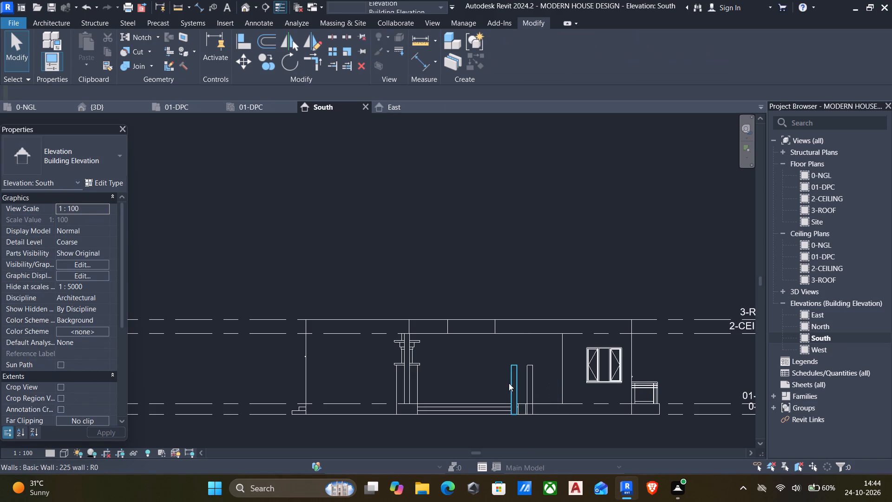
left_click(511, 384)
key("Delete")
left_click(531, 386)
key("Delete")
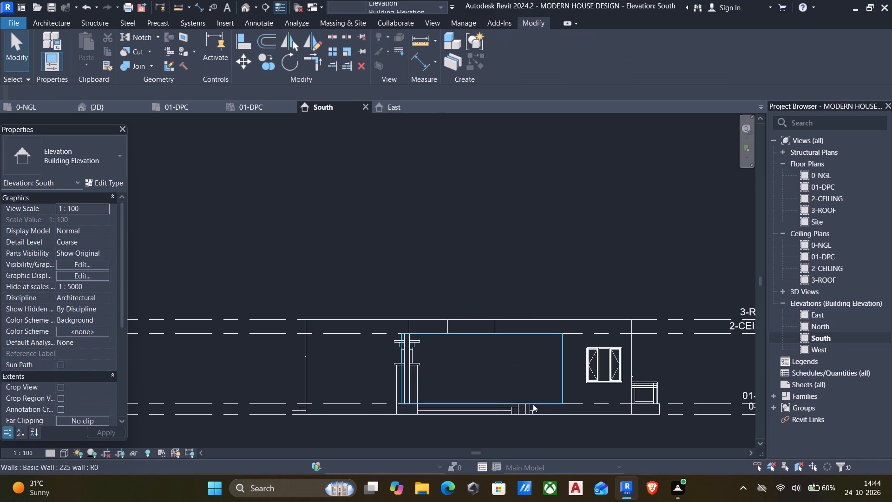
Examine the entrance porch in 3D around the cleared east column position and the remaining west column.
scroll(533, 415, "up", 4)
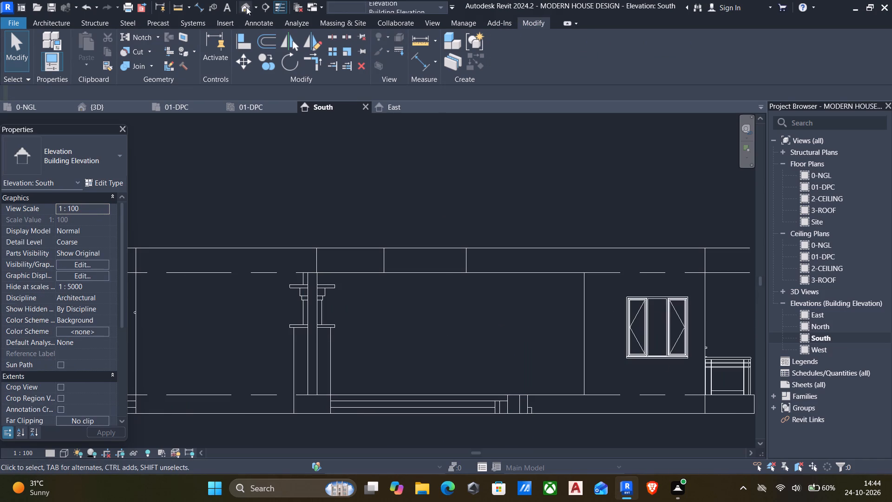
left_click(247, 6)
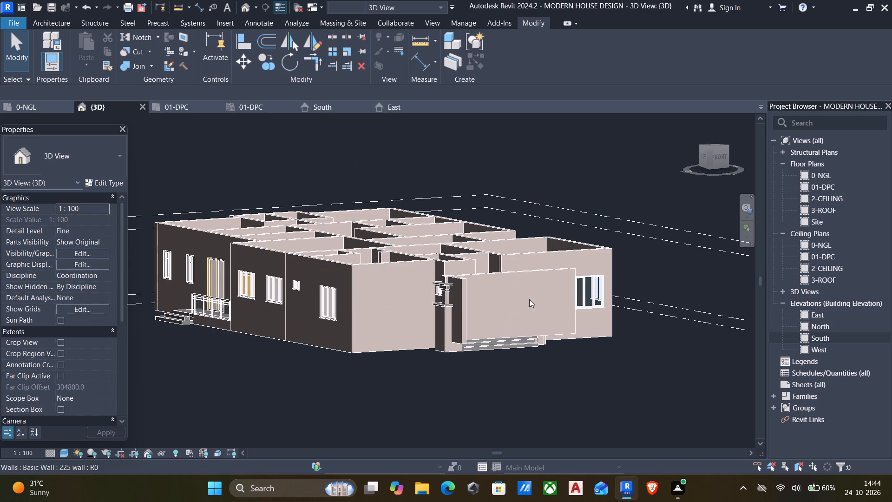
middle_click_drag(522, 304, 404, 340, "shift")
middle_click_drag(407, 343, 569, 281)
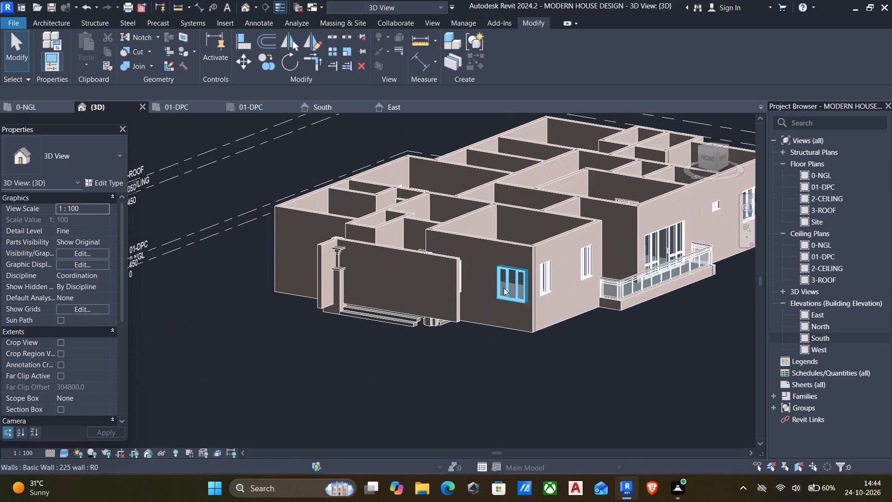
scroll(372, 279, "up", 5)
middle_click_drag(367, 288, 470, 277, "shift")
middle_click_drag(488, 277, 378, 252)
middle_click_drag(506, 258, 411, 276)
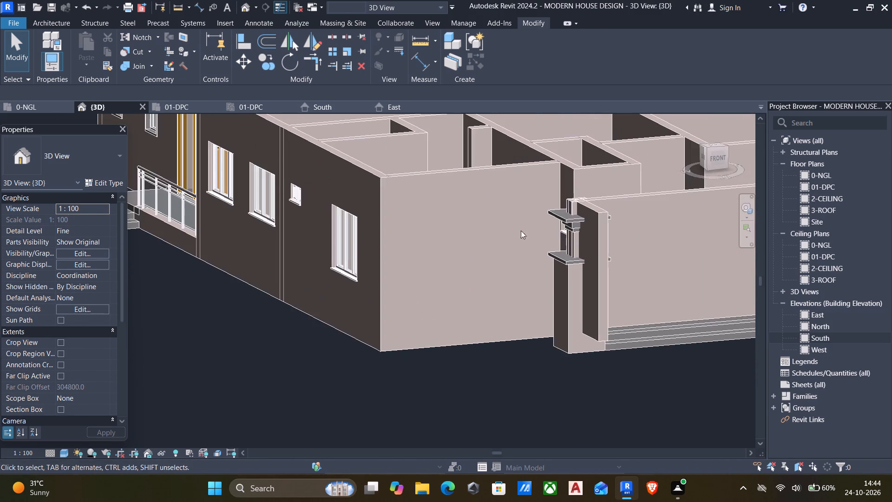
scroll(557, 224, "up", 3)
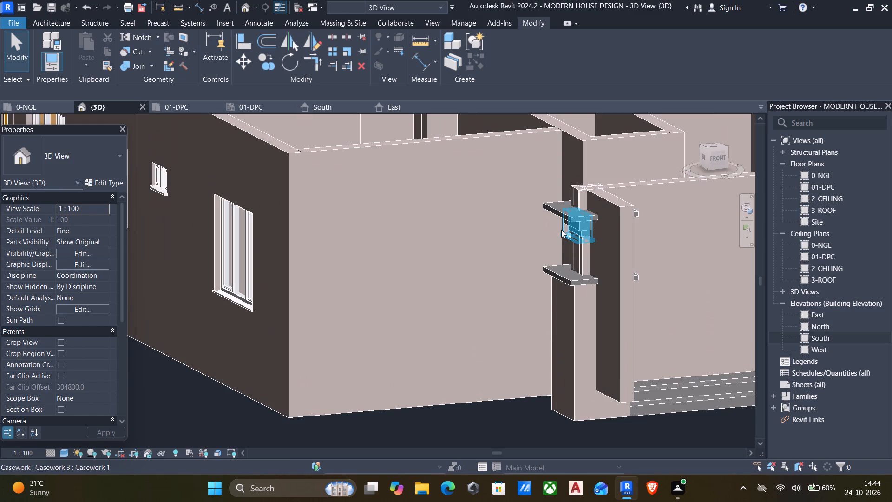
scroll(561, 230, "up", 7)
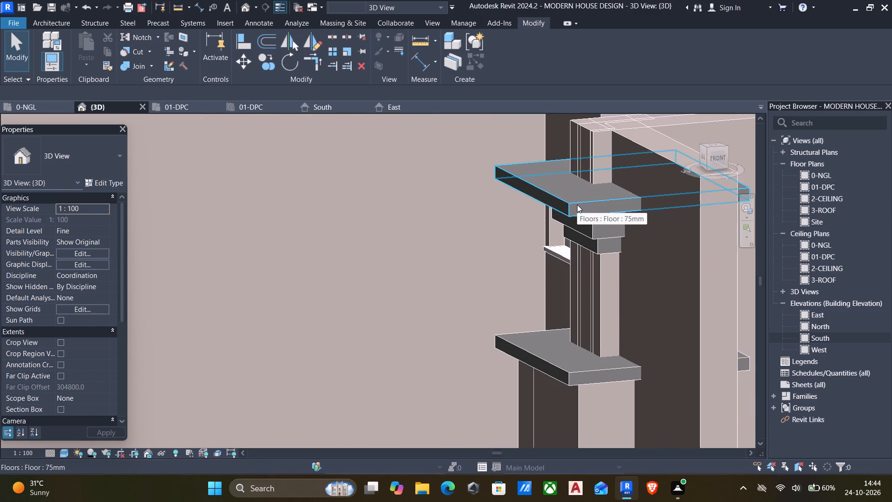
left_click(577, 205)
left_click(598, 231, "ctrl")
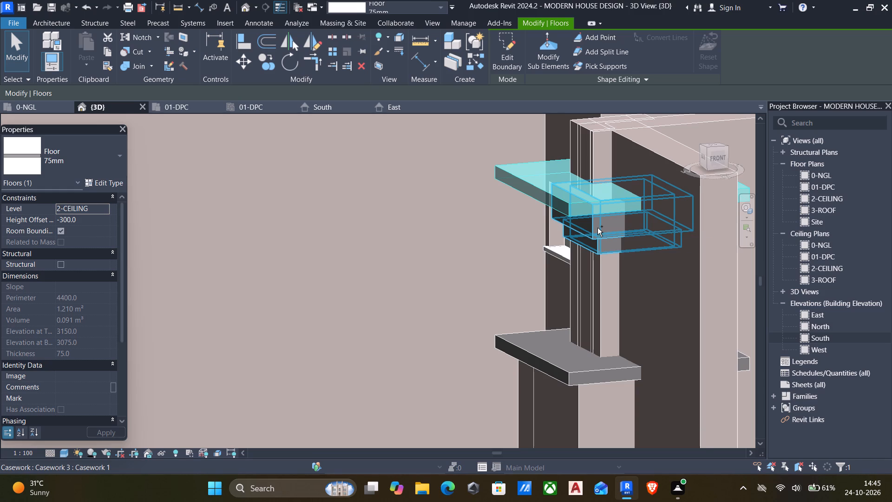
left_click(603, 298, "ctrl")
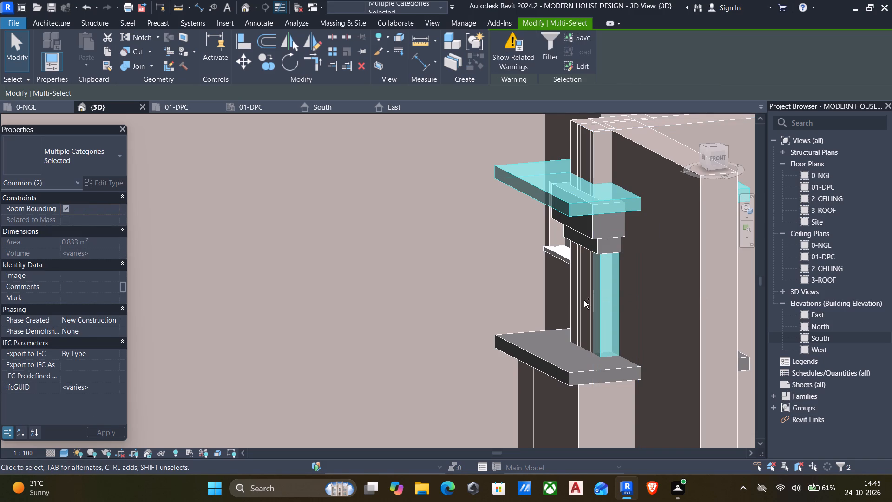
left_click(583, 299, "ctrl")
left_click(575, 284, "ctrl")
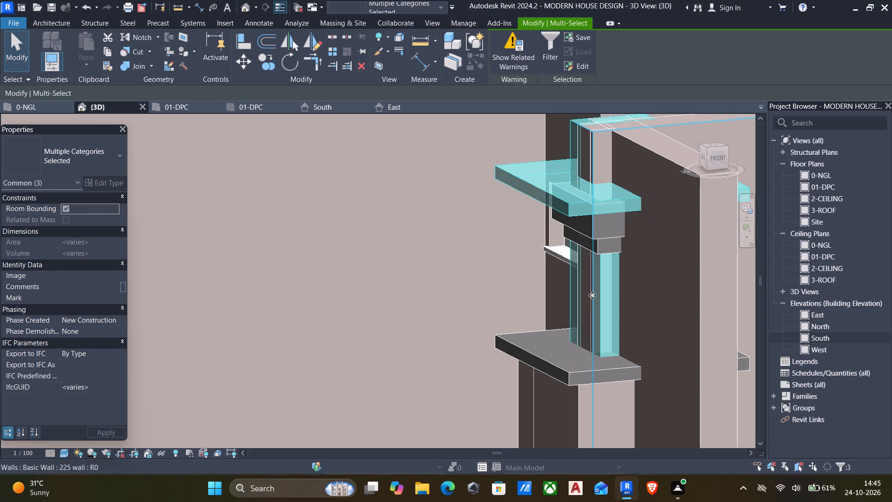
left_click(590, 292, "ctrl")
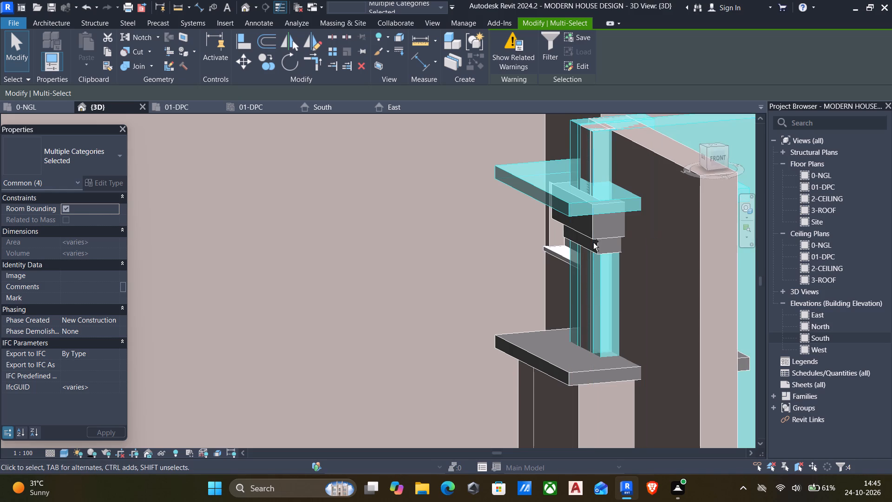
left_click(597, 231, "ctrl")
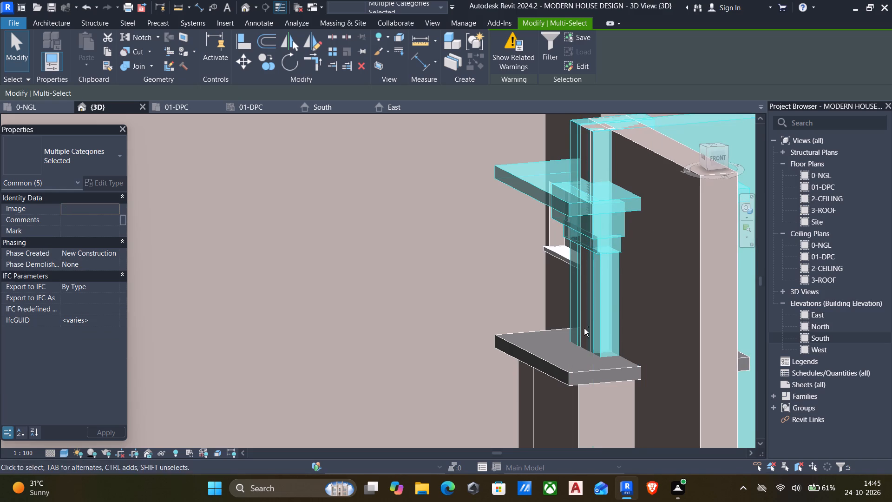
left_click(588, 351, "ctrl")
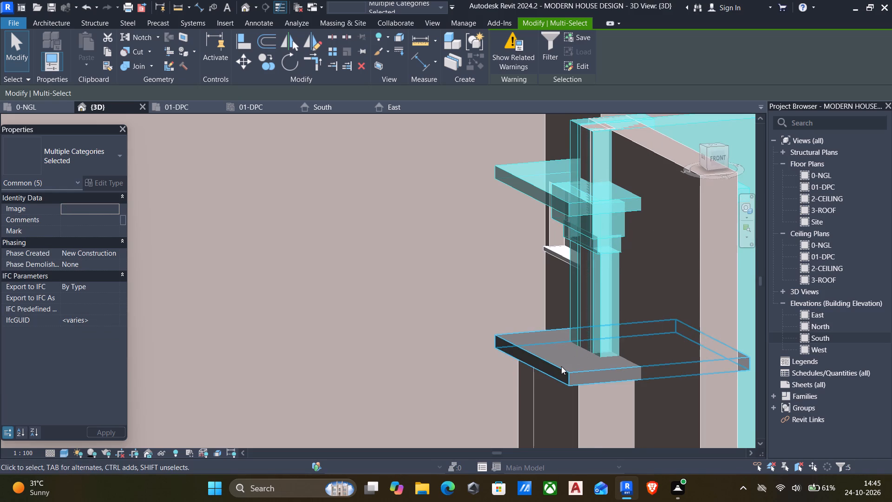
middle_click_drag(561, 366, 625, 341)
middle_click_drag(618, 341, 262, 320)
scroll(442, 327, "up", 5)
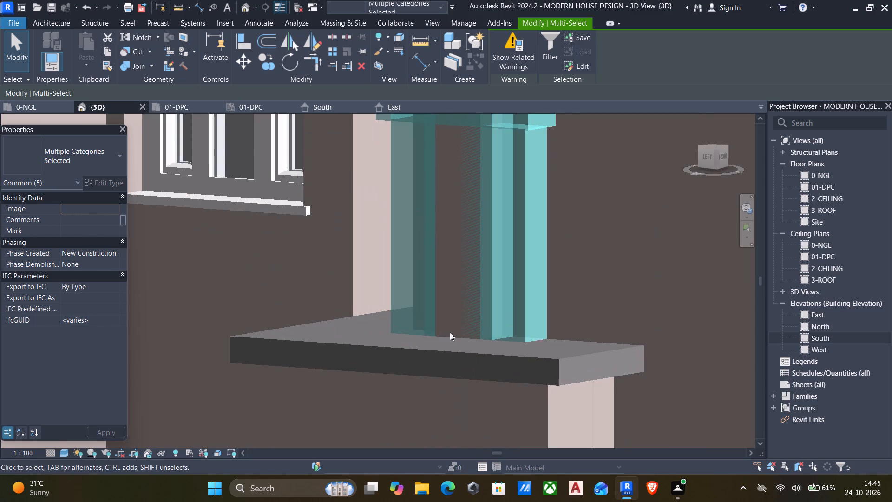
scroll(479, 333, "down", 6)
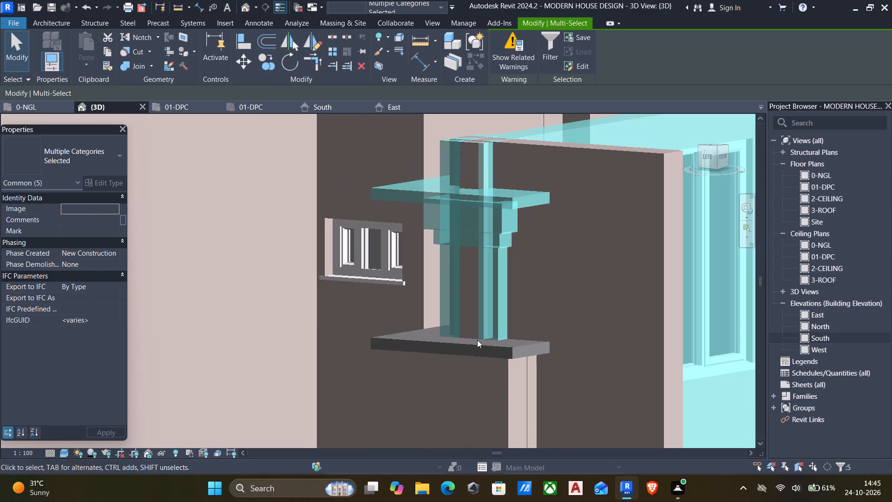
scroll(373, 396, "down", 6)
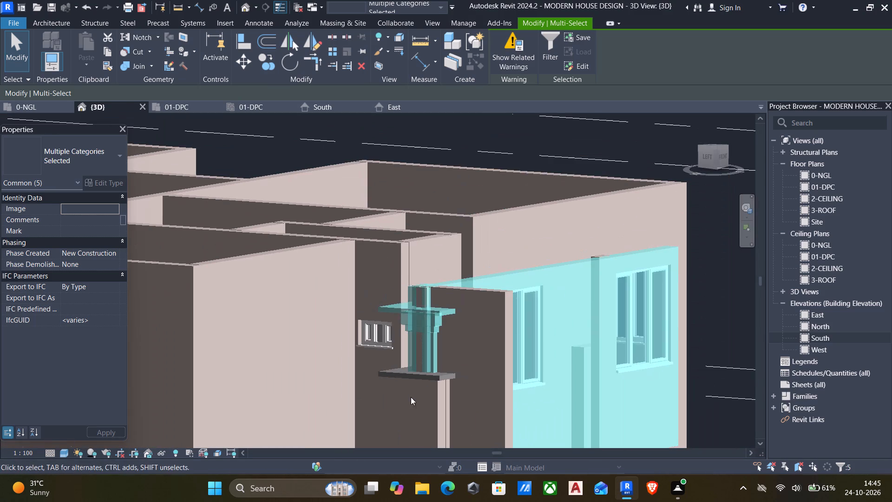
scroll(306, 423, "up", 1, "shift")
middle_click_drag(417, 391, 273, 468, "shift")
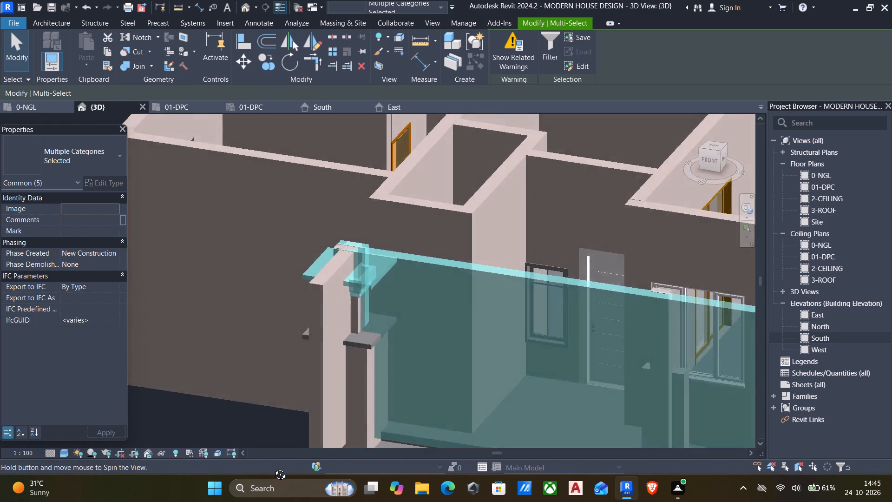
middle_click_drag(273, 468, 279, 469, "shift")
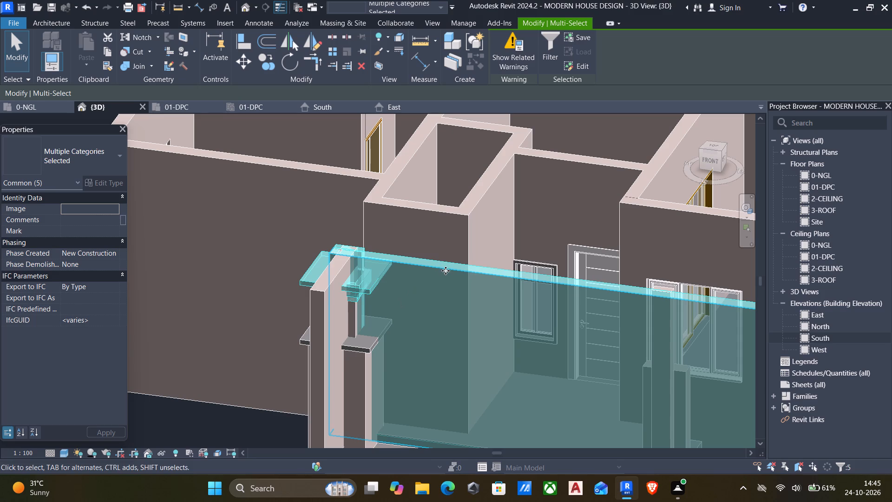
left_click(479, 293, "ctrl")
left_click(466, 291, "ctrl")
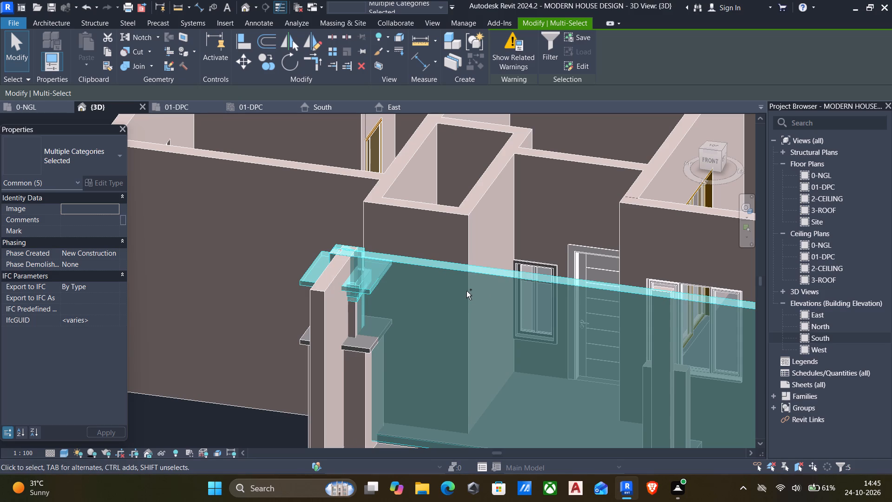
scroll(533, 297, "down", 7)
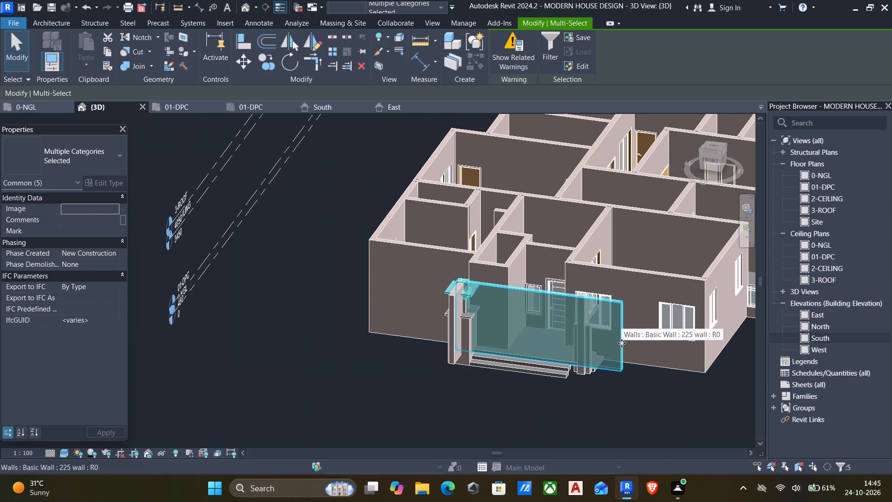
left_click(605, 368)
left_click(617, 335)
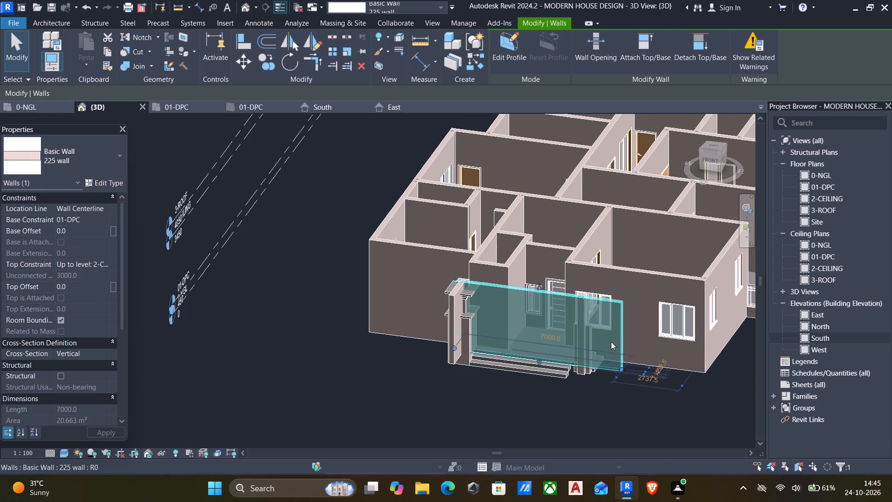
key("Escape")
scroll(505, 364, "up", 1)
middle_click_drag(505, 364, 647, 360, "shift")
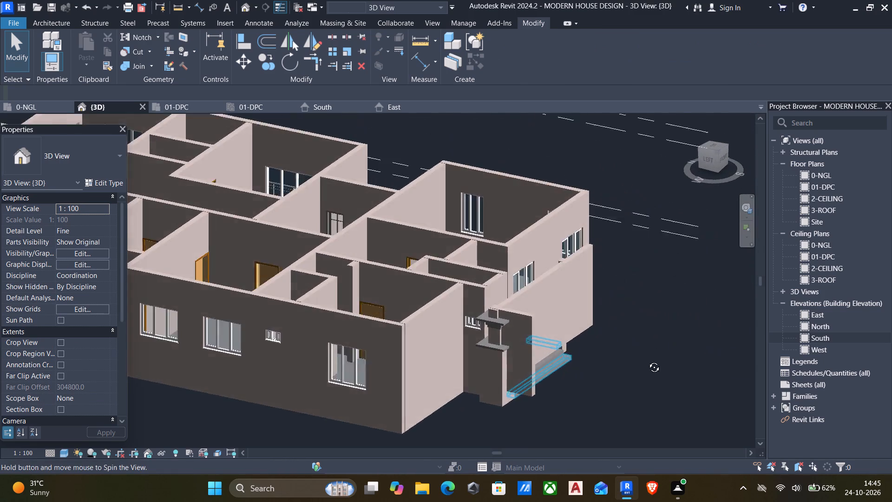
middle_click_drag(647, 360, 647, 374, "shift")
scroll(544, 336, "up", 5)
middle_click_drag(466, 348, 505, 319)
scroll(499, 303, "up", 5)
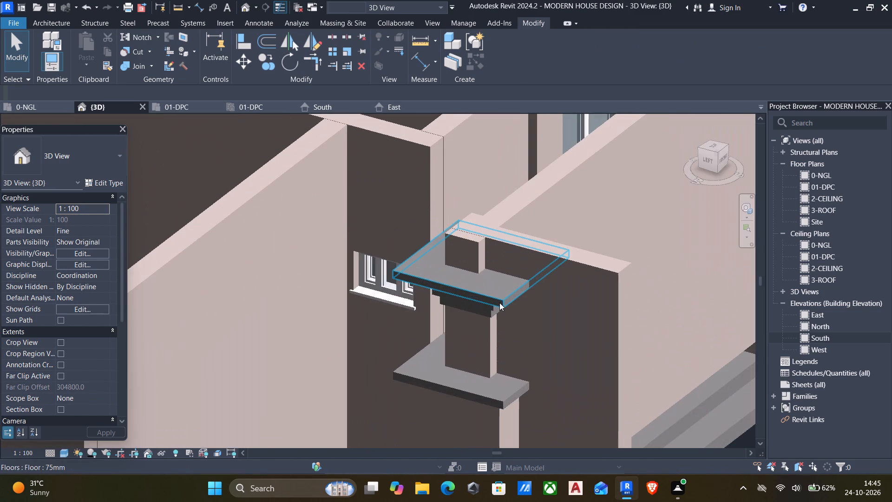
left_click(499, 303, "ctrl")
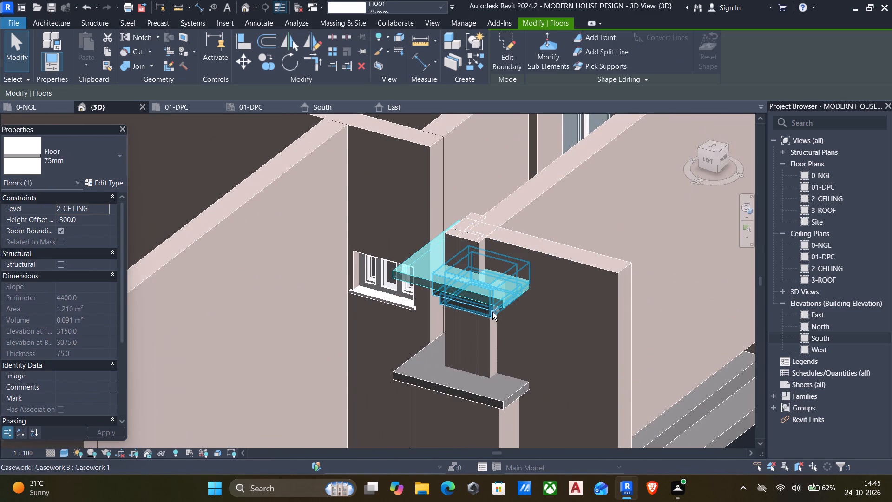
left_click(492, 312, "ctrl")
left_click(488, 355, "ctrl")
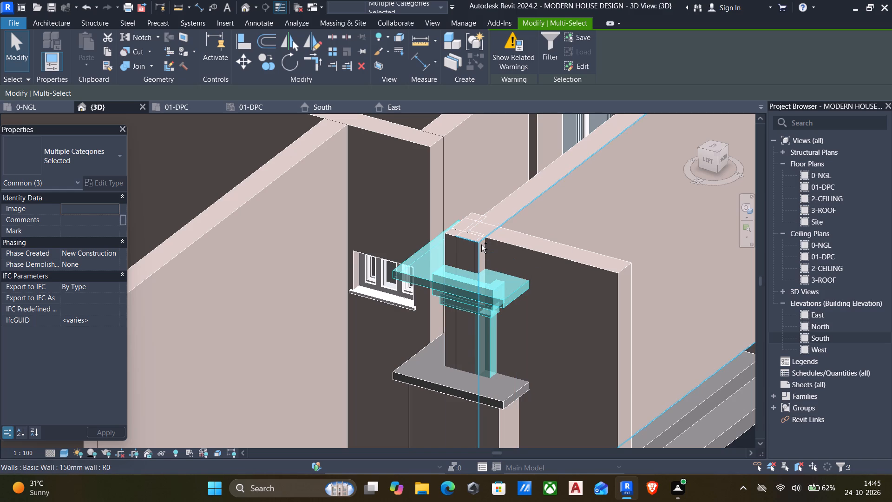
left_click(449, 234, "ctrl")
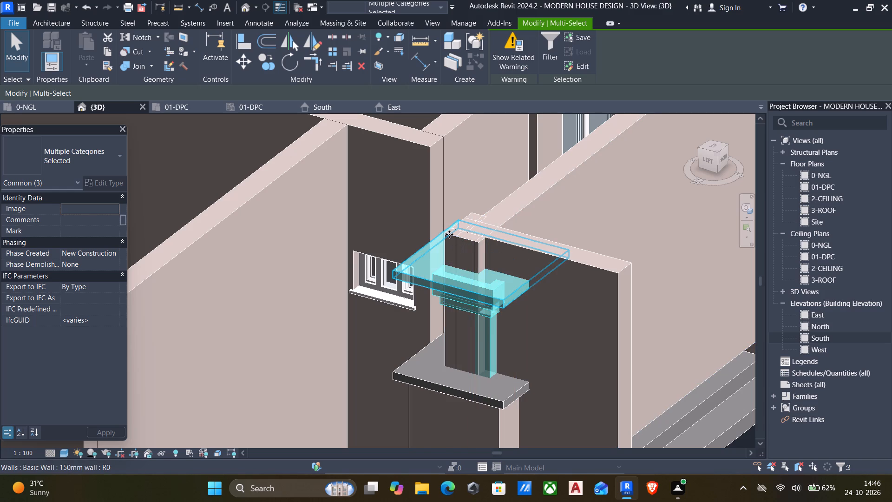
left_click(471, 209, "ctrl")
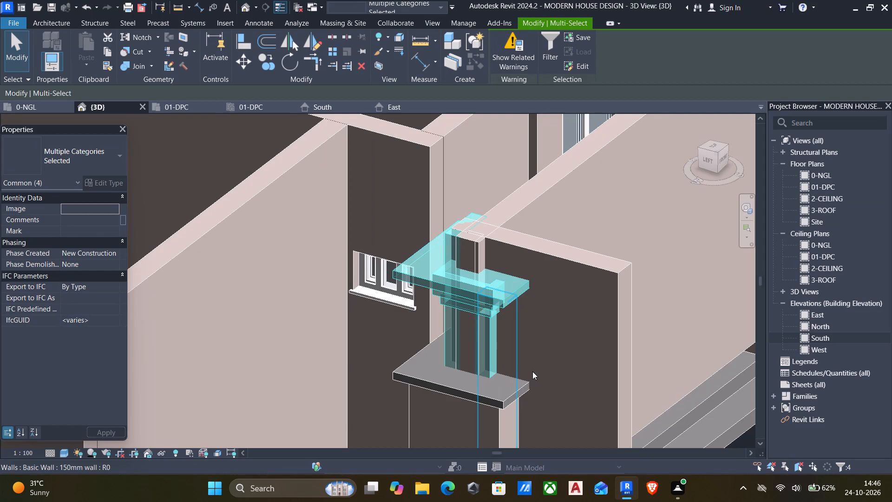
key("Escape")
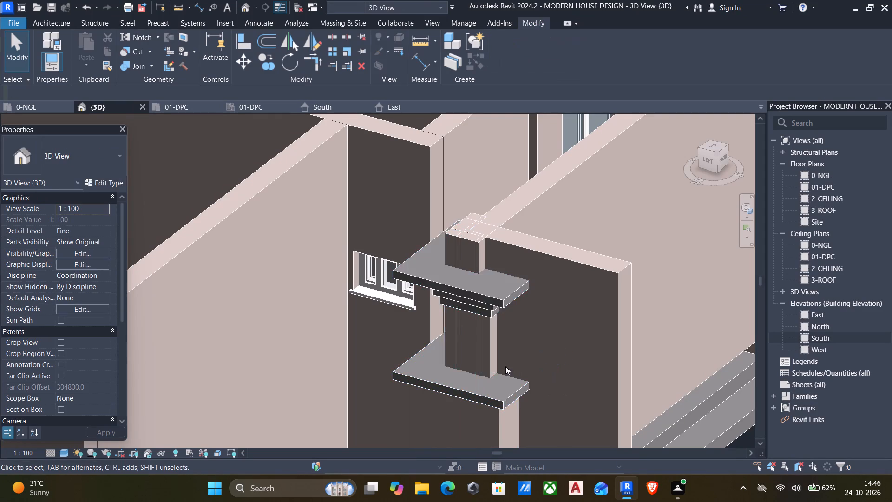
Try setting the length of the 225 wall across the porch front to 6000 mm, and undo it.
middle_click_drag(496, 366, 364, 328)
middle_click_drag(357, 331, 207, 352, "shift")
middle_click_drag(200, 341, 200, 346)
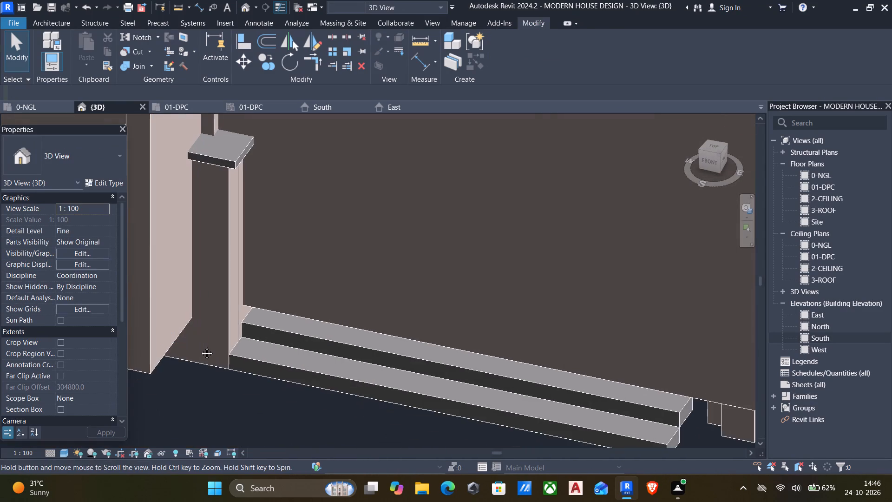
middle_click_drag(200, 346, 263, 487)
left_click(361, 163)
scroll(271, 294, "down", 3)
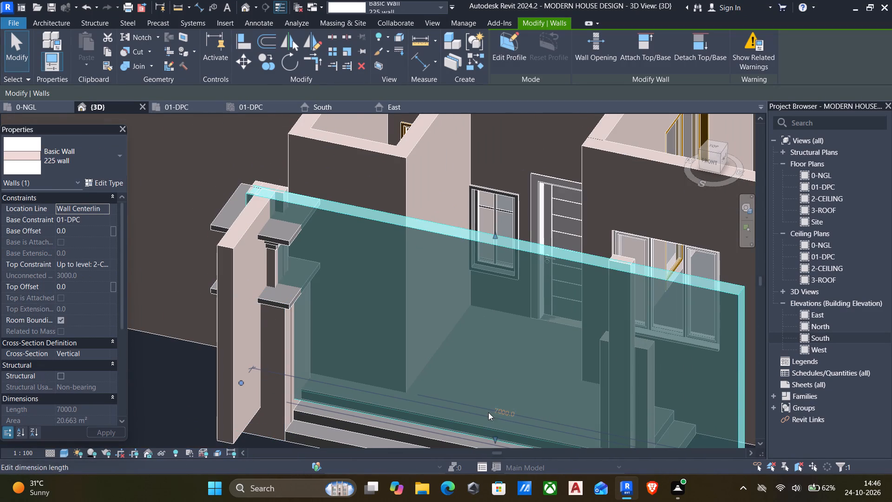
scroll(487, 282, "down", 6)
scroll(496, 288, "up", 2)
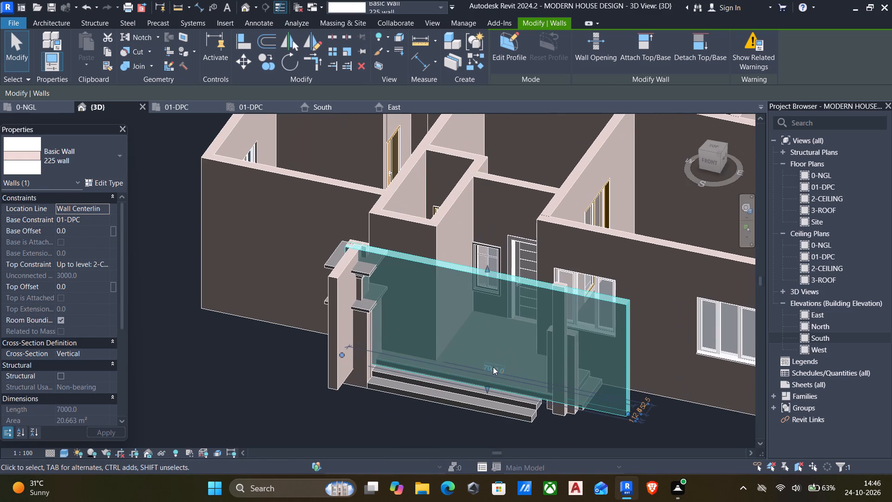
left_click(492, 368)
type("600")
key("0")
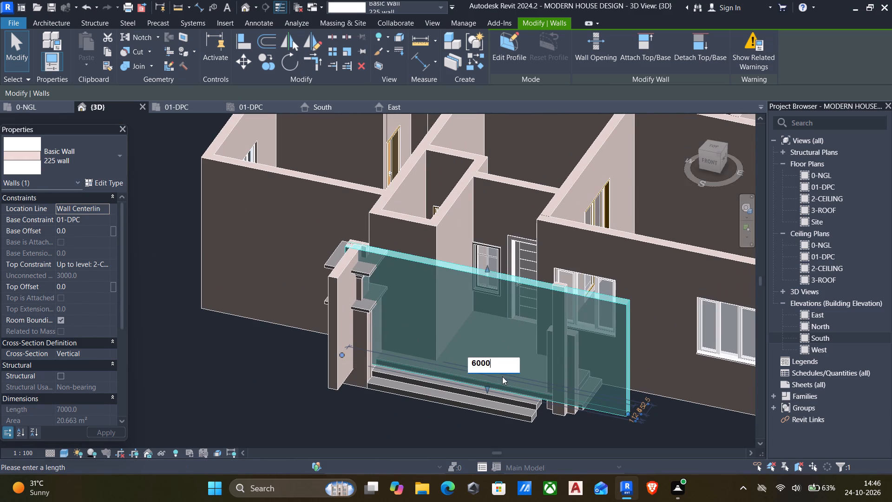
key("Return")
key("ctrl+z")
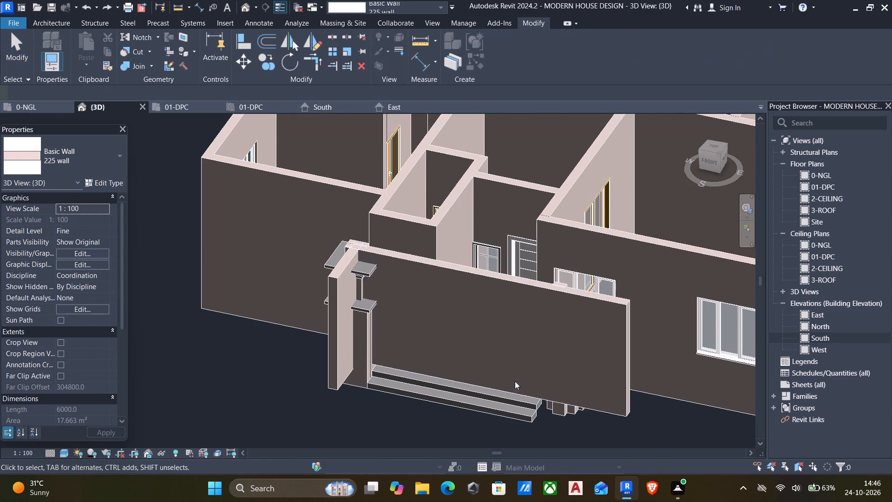
In the 01-DPC floor plan, shorten the porch-front 225 wall by pulling its west end back clear of the west column.
left_click(421, 261)
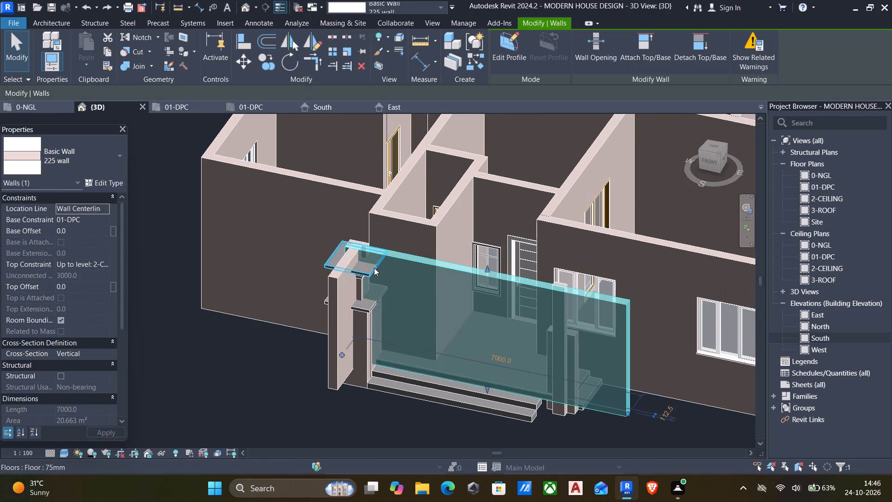
scroll(322, 384, "up", 4)
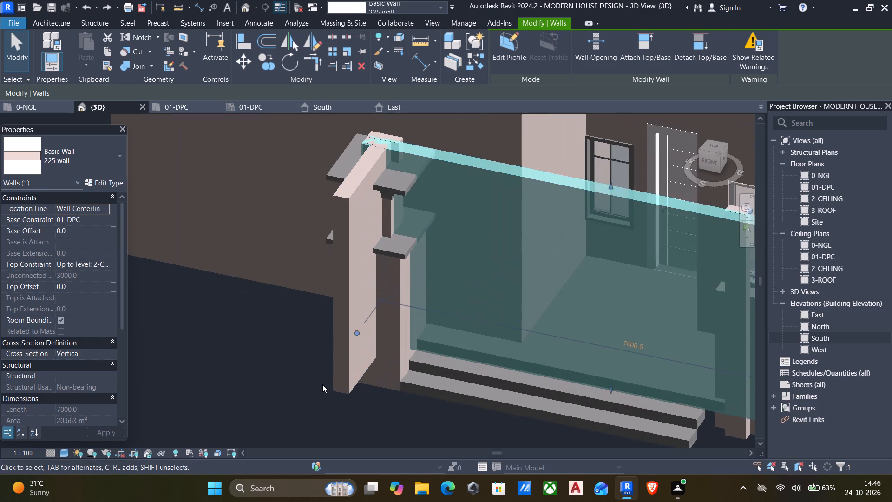
middle_click_drag(323, 379, 416, 313, "shift")
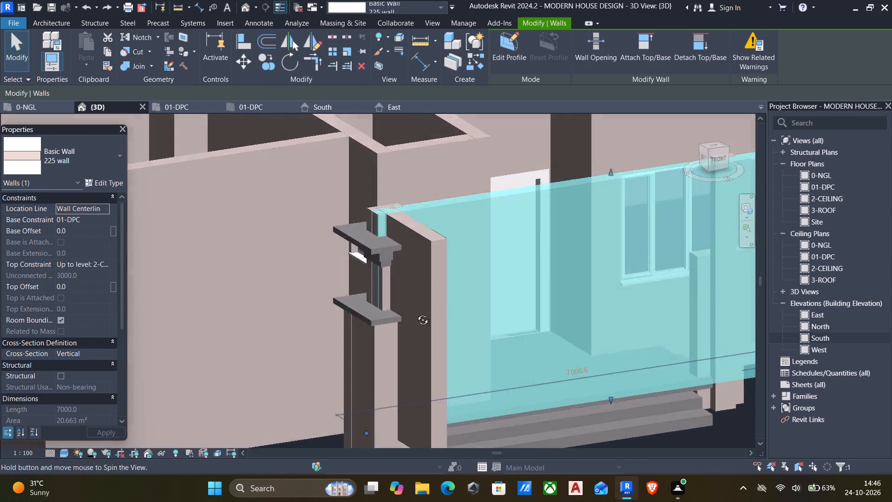
middle_click_drag(416, 313, 354, 256, "shift")
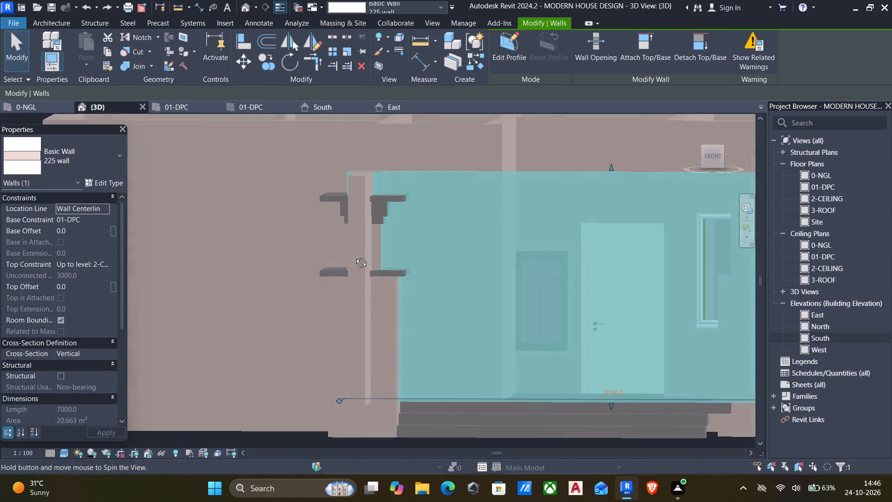
middle_click_drag(354, 256, 353, 275, "shift")
double_click(803, 187)
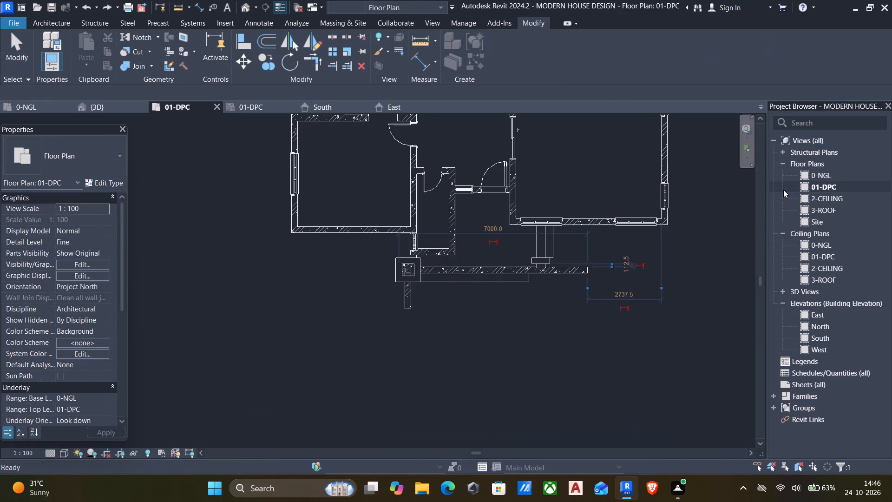
scroll(401, 274, "up", 5)
left_click_drag(396, 265, 454, 265)
key("Escape")
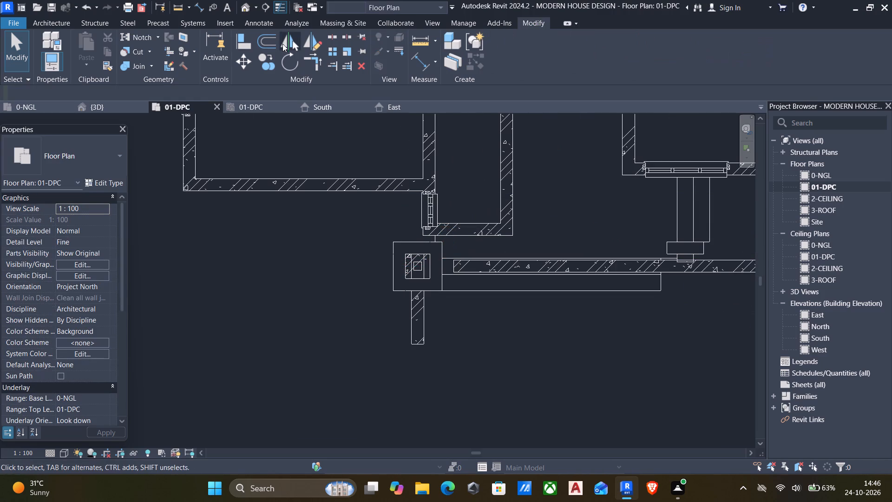
Examine the west column and the gap to the shortened porch-front wall in the 3D view.
left_click(244, 5)
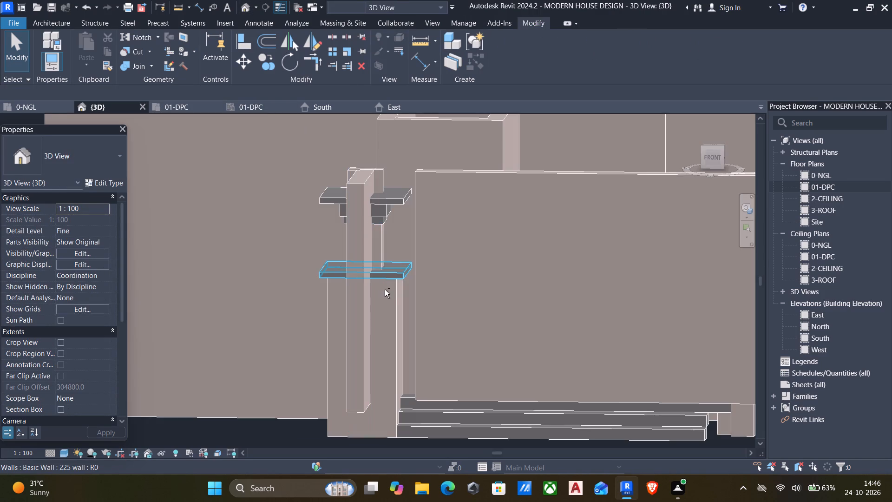
middle_click_drag(385, 290, 440, 341, "shift")
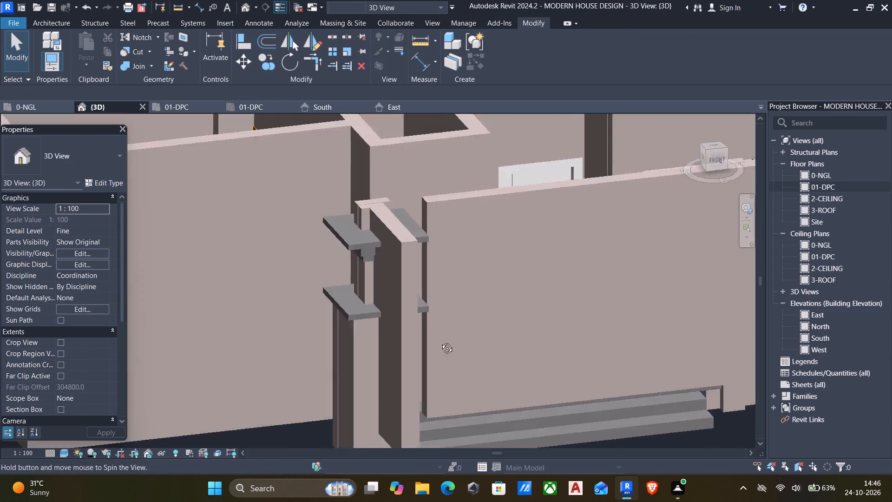
middle_click_drag(440, 341, 477, 335, "shift")
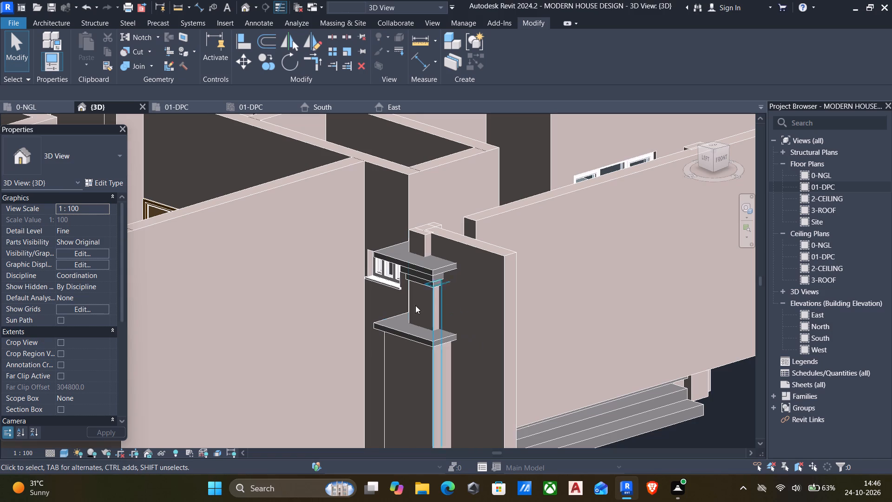
scroll(433, 277, "up", 4)
scroll(429, 286, "down", 4)
middle_click_drag(429, 295, 408, 297, "shift")
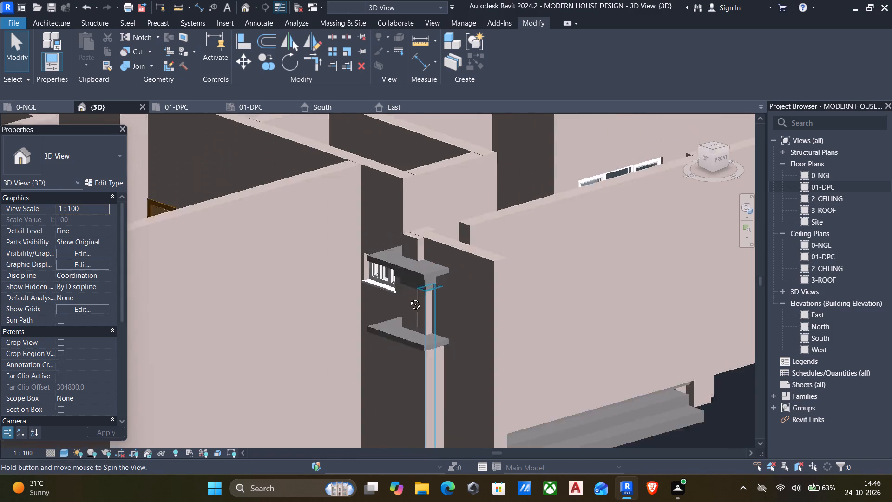
middle_click_drag(408, 297, 355, 273, "shift")
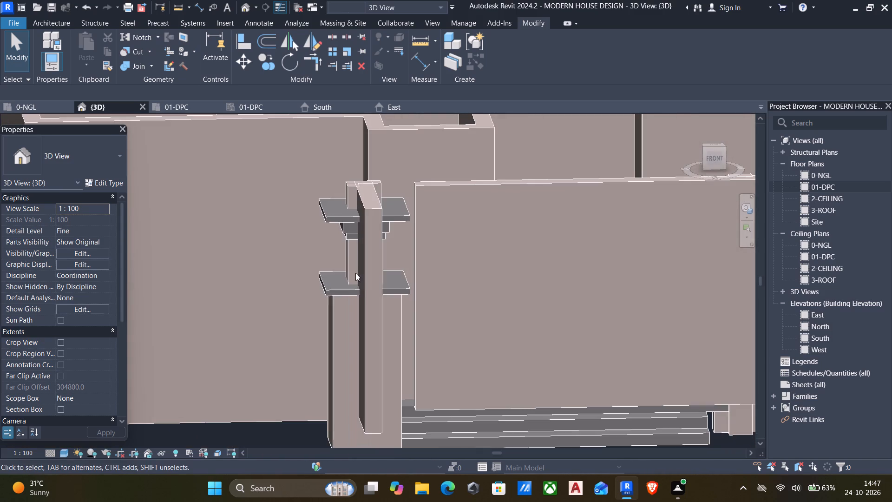
scroll(319, 292, "up", 3)
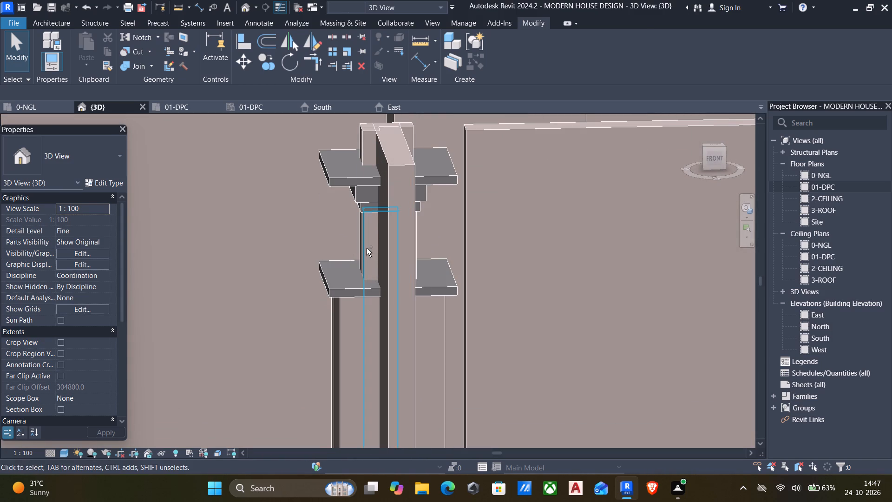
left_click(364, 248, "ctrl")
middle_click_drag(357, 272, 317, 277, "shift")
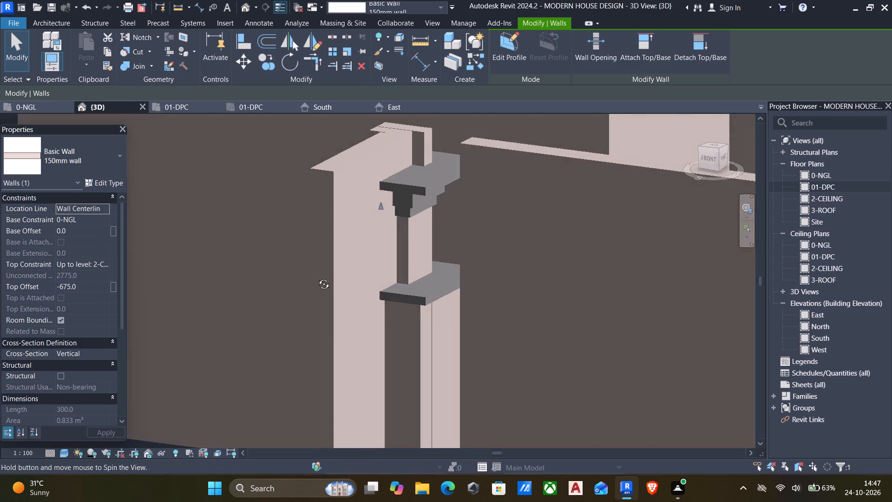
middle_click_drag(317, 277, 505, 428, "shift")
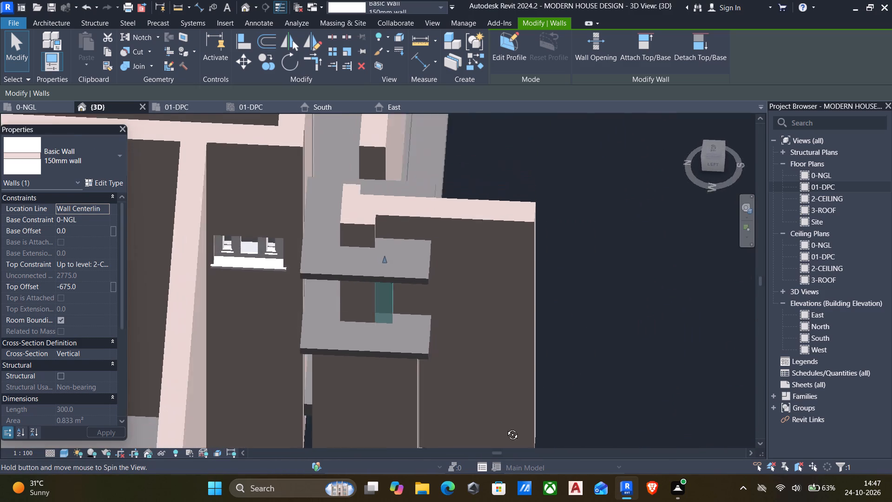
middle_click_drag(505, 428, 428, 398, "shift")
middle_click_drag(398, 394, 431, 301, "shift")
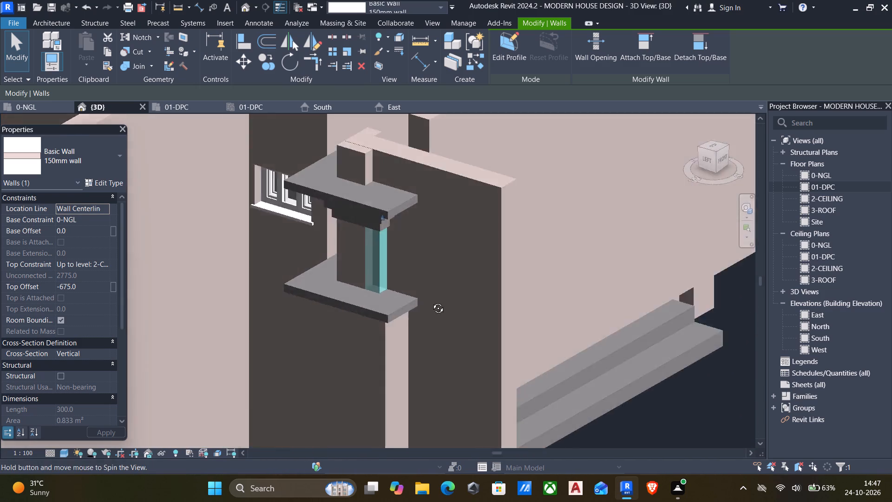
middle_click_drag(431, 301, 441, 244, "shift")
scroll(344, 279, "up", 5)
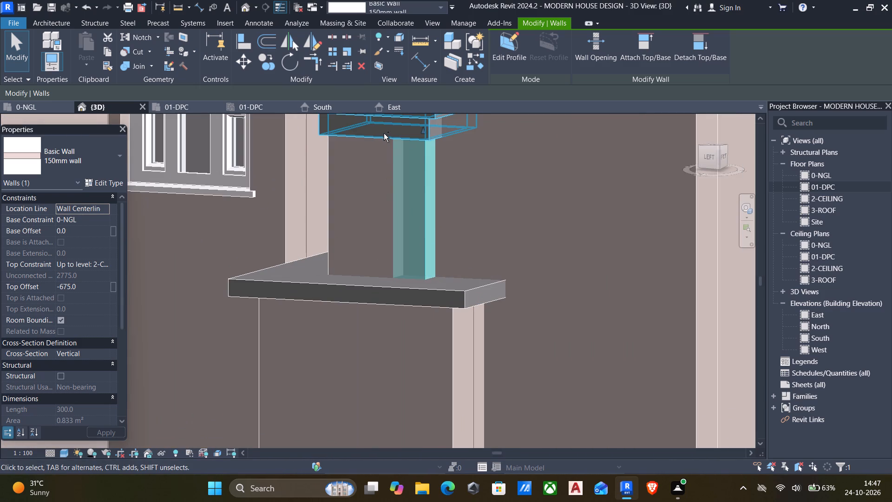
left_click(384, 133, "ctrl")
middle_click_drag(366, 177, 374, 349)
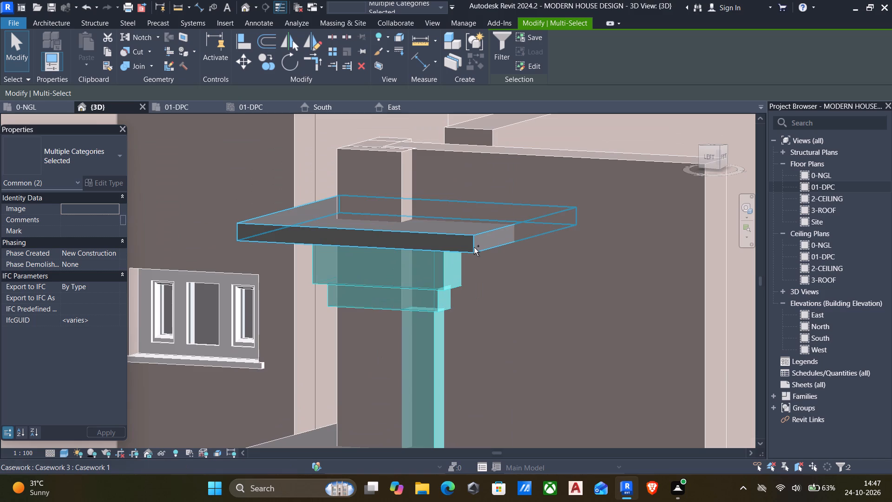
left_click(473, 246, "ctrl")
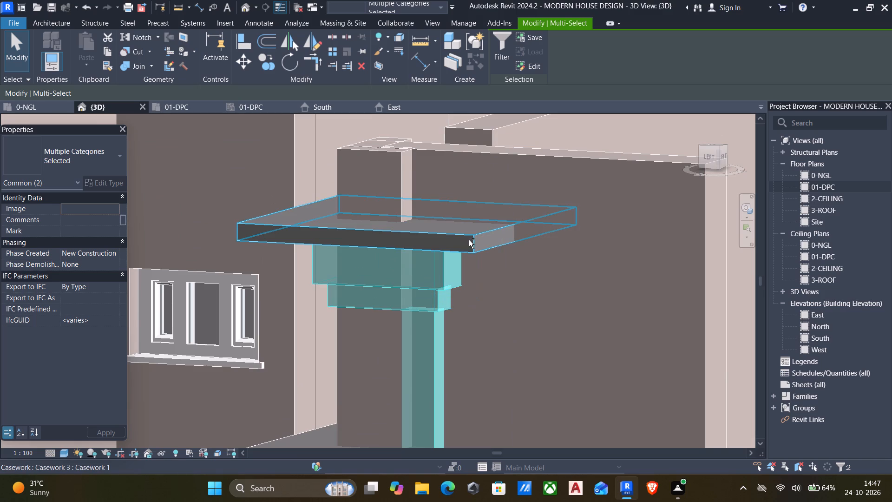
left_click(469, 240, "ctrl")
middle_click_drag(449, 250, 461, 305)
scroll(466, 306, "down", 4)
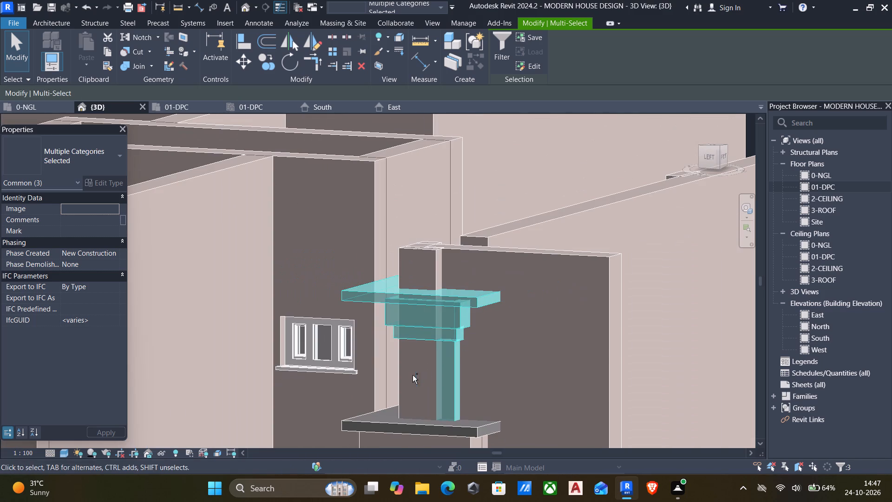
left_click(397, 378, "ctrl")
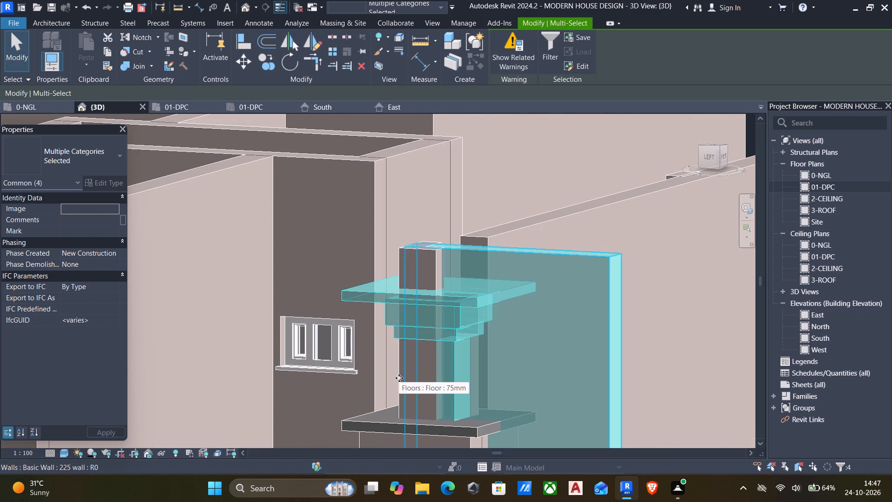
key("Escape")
Select the west column's upper parts together: its two 150mm shaft walls, the stepped capital and the 75mm slab above it.
left_click(450, 384)
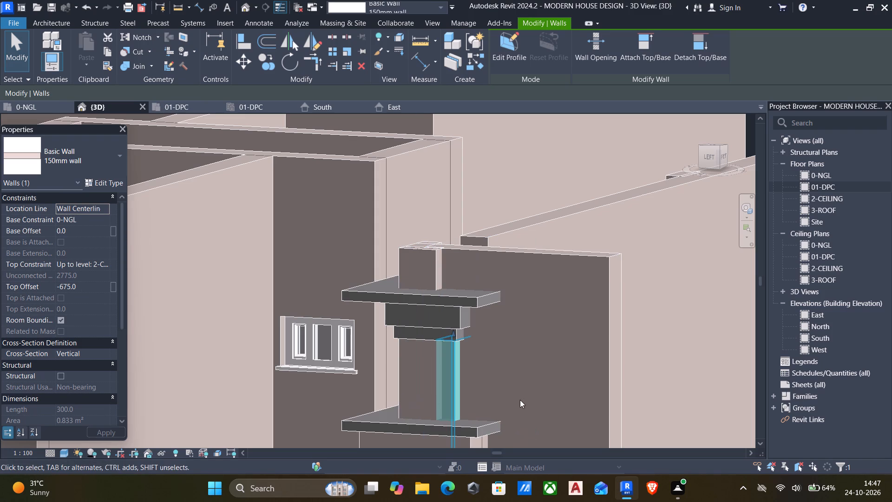
scroll(613, 395, "down", 4)
scroll(756, 383, "up", 1)
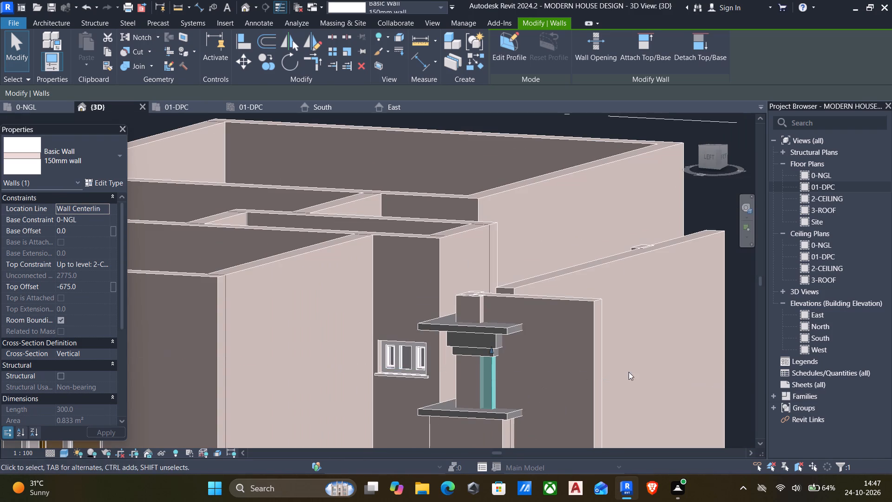
middle_click_drag(602, 372, 659, 408)
scroll(529, 412, "up", 6)
scroll(401, 390, "up", 4)
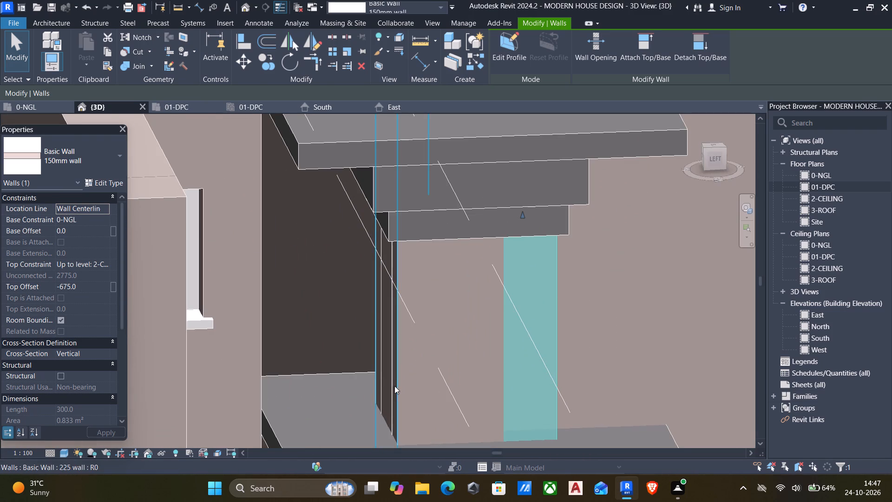
middle_click_drag(401, 397, 412, 405, "ctrl")
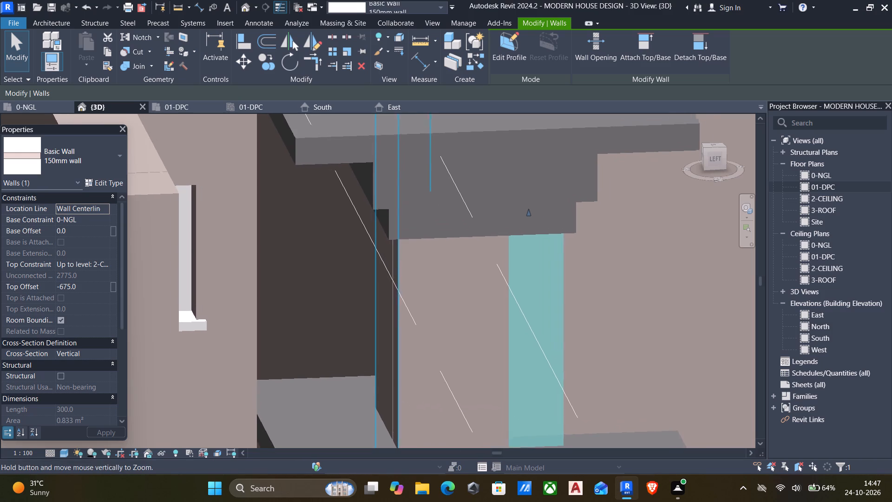
middle_click_drag(412, 405, 414, 396, "ctrl")
middle_click_drag(414, 396, 427, 449, "shift")
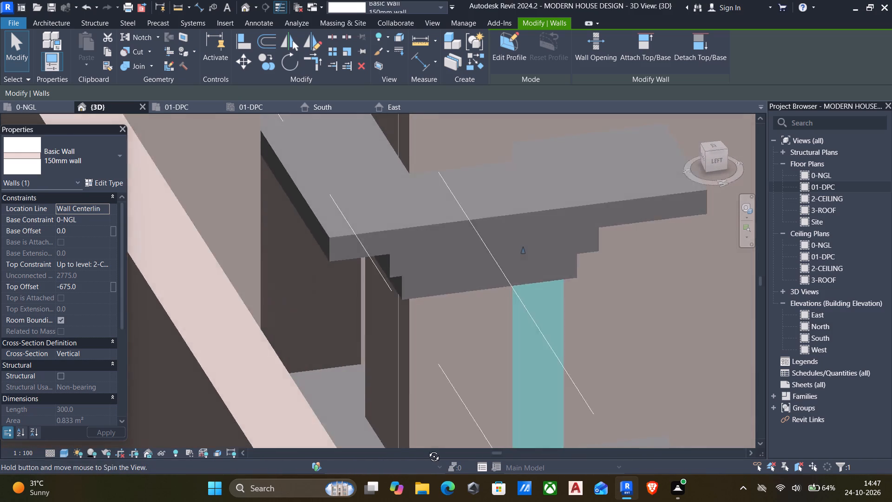
middle_click_drag(427, 449, 426, 456, "shift")
scroll(385, 232, "down", 7)
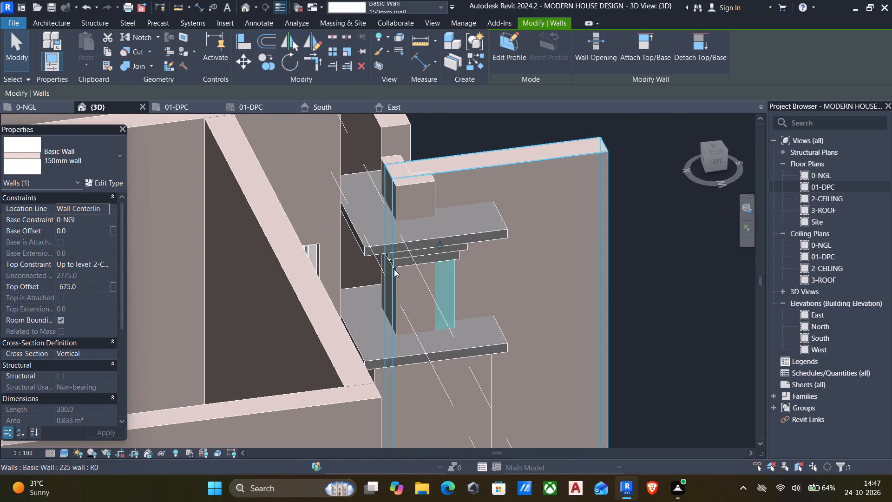
scroll(396, 269, "up", 5)
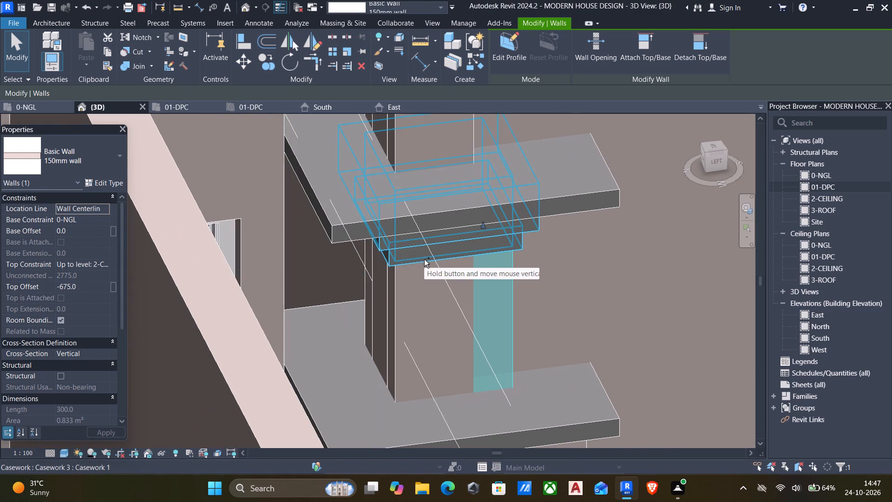
left_click(424, 259, "ctrl")
left_click(575, 194, "ctrl")
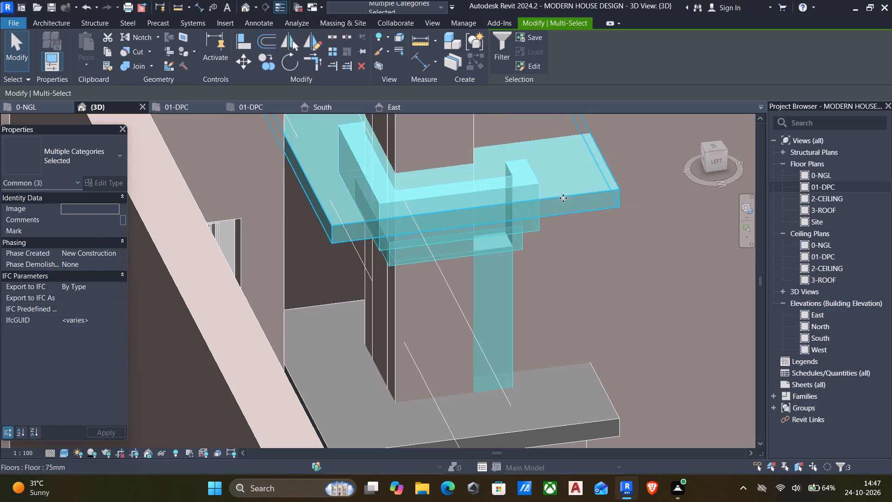
scroll(568, 228, "down", 7)
scroll(479, 206, "up", 1, "shift")
middle_click_drag(536, 258, 456, 223, "shift")
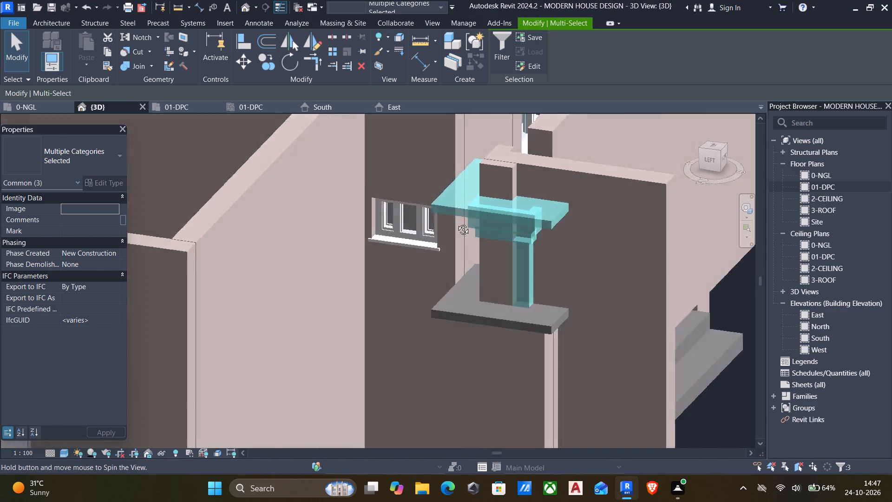
middle_click_drag(456, 223, 250, 191, "shift")
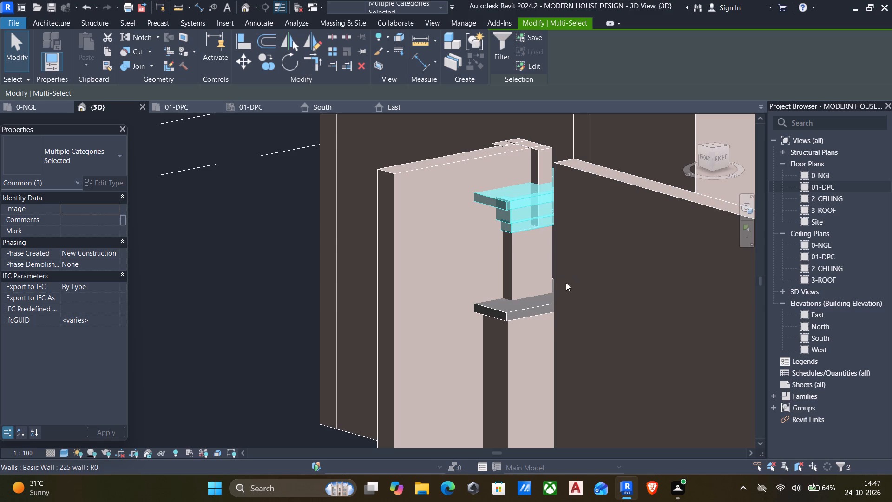
left_click(513, 288, "ctrl")
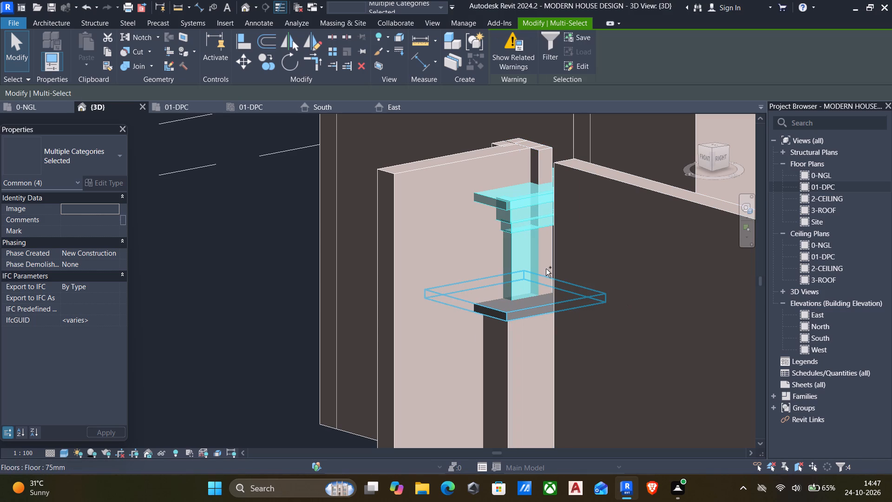
Add the west column's lower 75mm slab and the first two base walls beneath it to the selection.
middle_click_drag(479, 300, 494, 298, "shift")
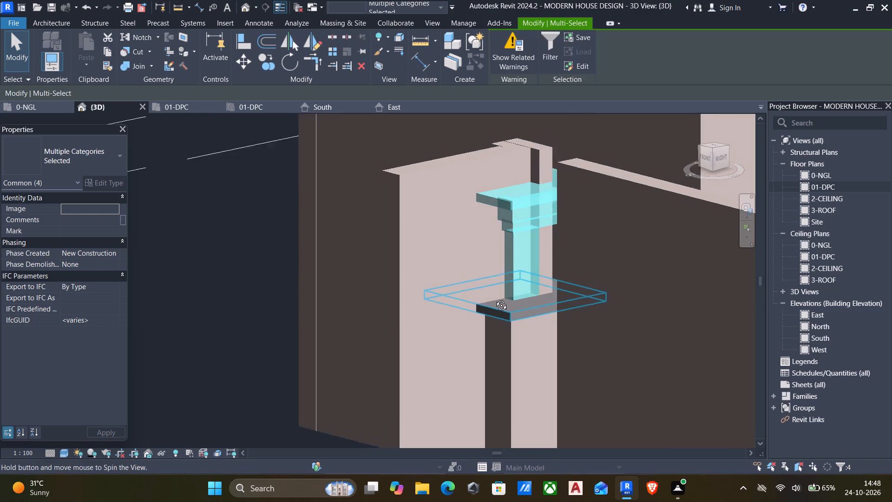
middle_click_drag(494, 298, 631, 313, "shift")
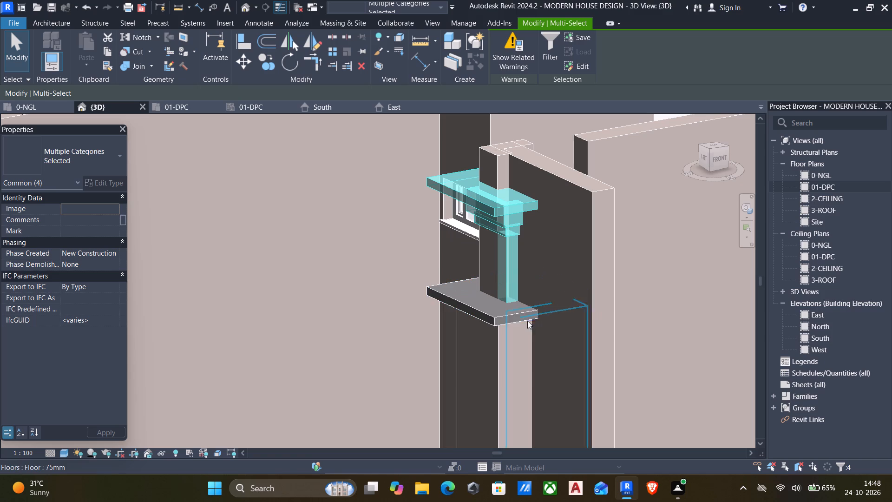
left_click(492, 316, "ctrl")
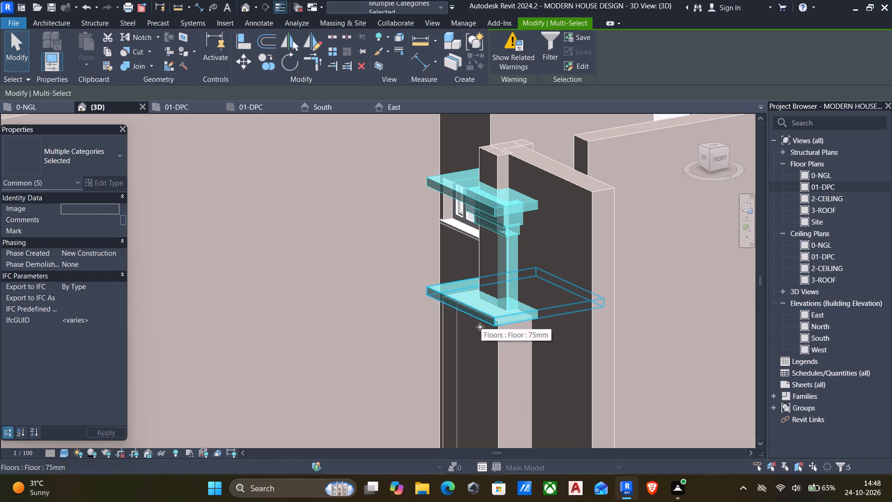
middle_click_drag(474, 338, 457, 298)
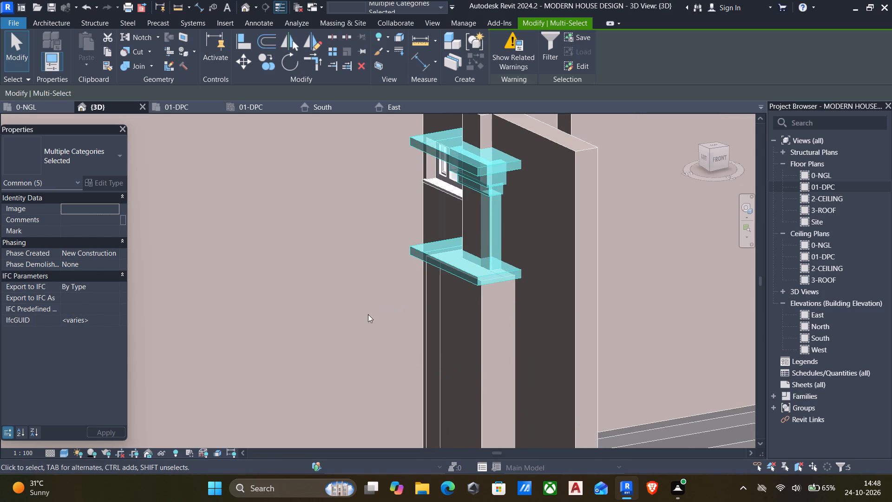
middle_click_drag(356, 328, 328, 261)
left_click(455, 319, "ctrl")
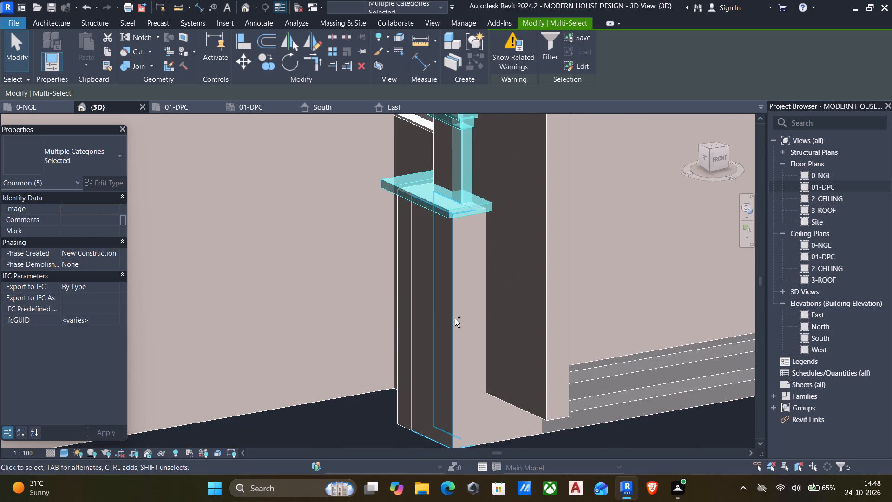
middle_click_drag(410, 335, 526, 347, "shift")
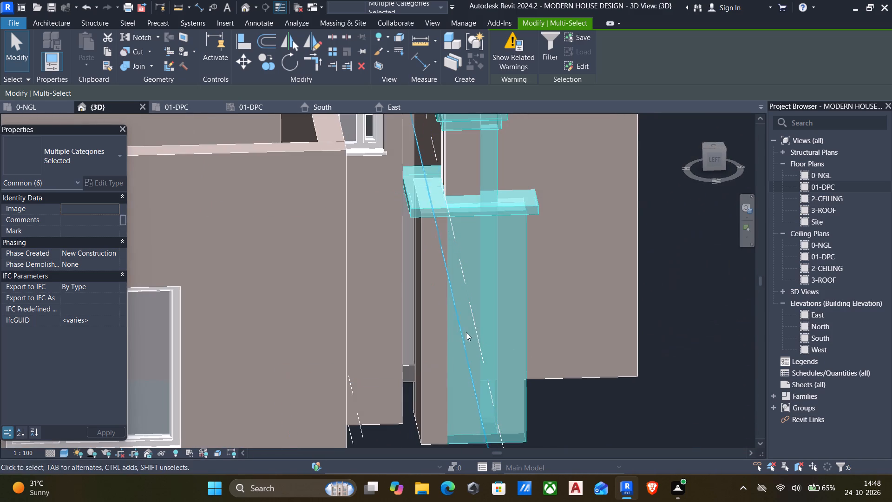
left_click(416, 326, "ctrl")
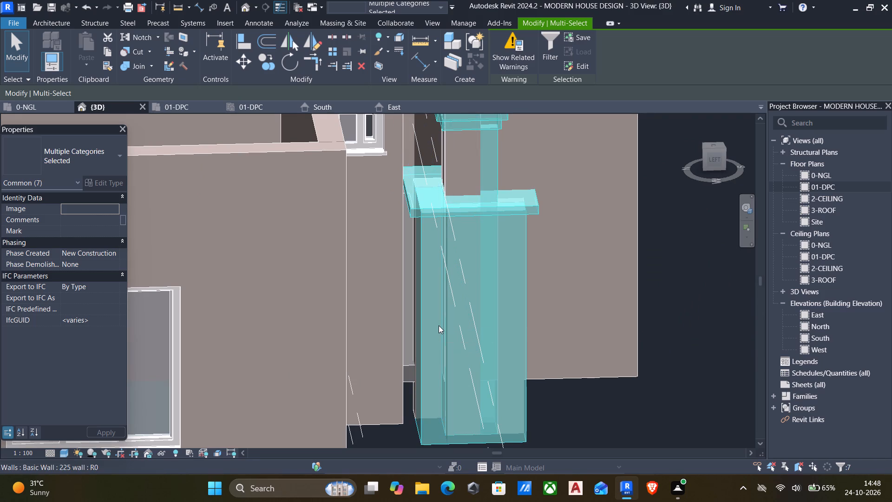
Add the remaining two base walls beneath the west column's lower slab to the selection.
middle_click_drag(438, 326, 329, 343, "shift")
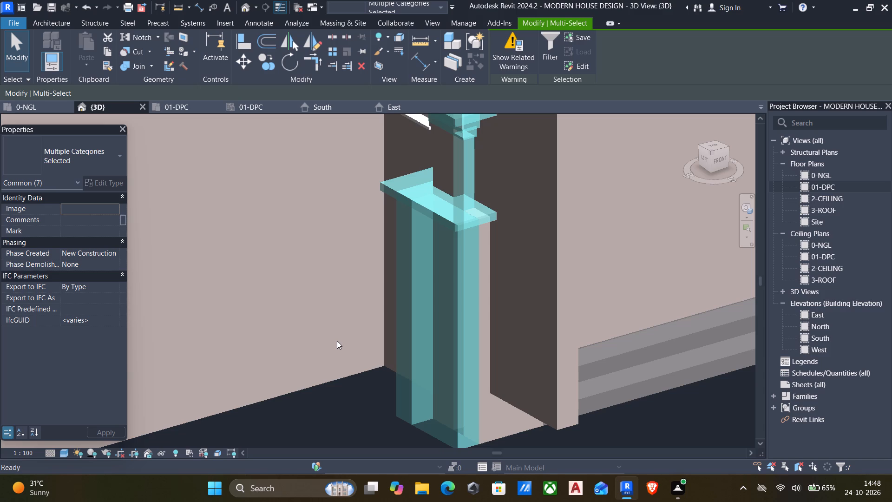
scroll(312, 393, "down", 3)
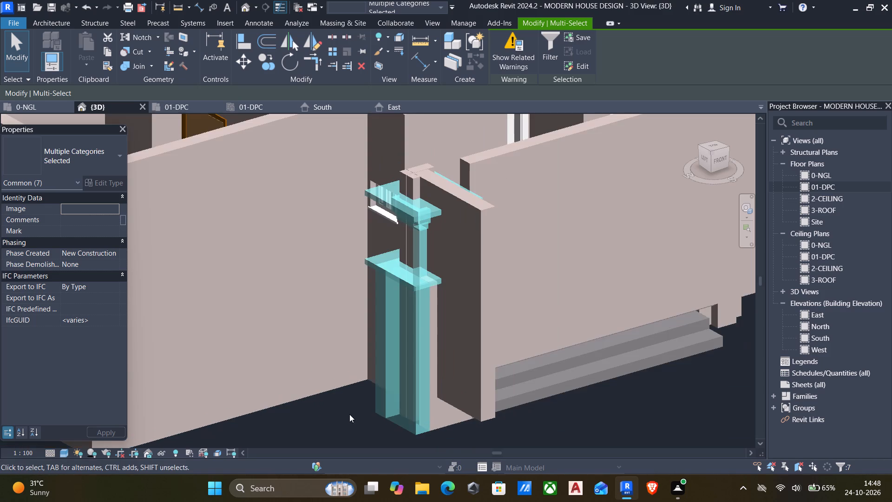
middle_click_drag(370, 422, 333, 353, "shift")
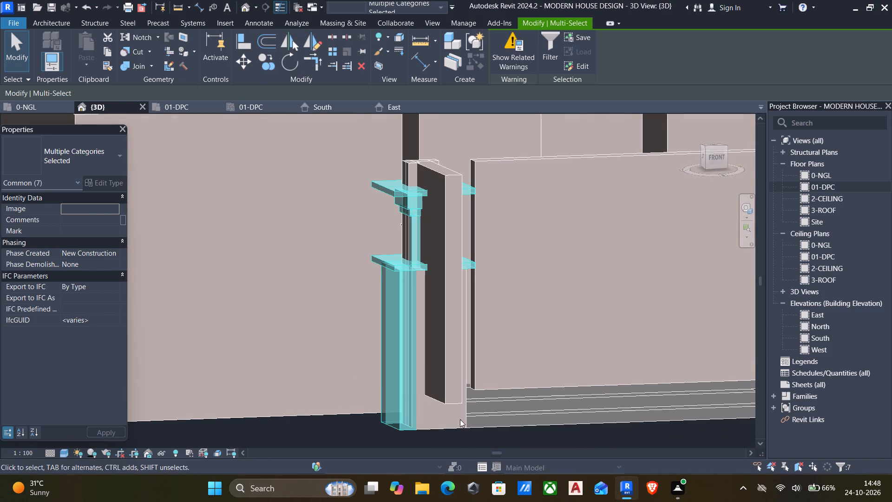
left_click(450, 429, "ctrl")
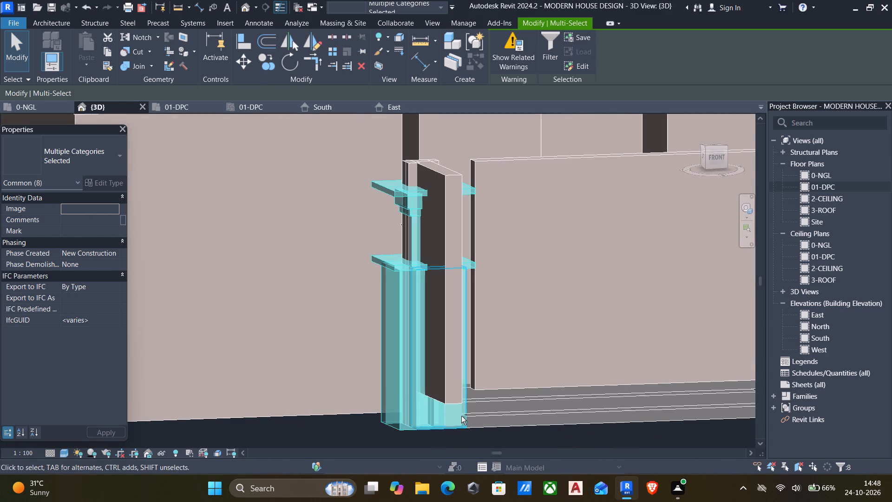
middle_click_drag(449, 419, 356, 461, "shift")
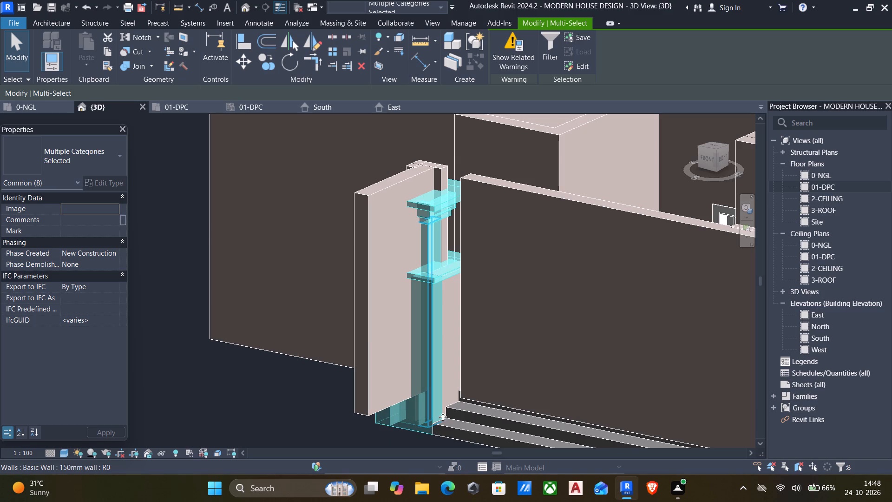
middle_click_drag(442, 251, 451, 338, "shift")
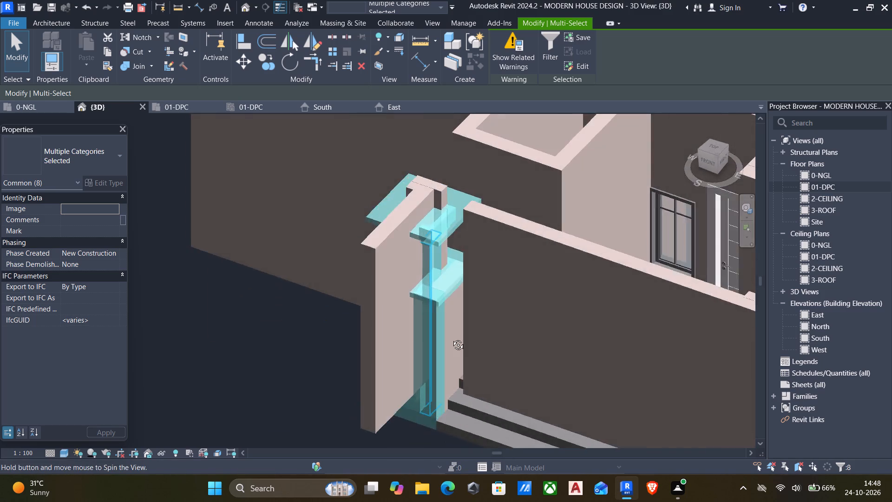
middle_click_drag(451, 338, 289, 423, "shift")
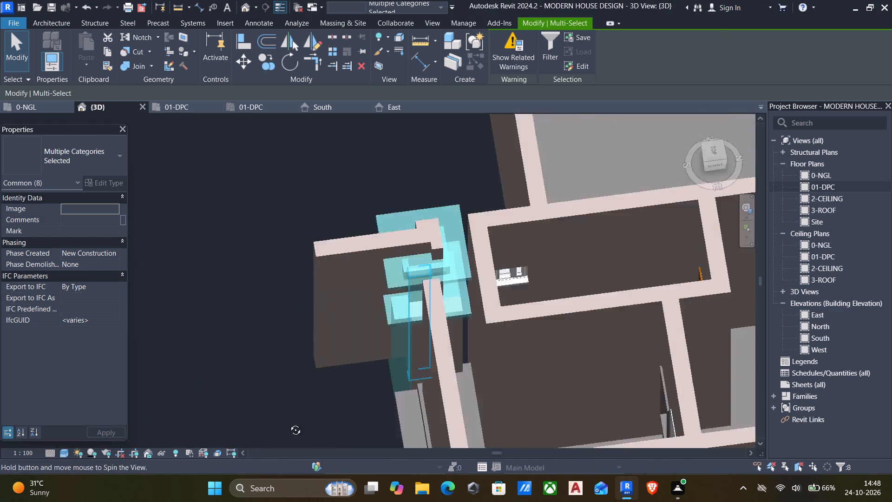
middle_click_drag(289, 423, 254, 403, "shift")
middle_click_drag(258, 398, 262, 395, "shift")
middle_click_drag(440, 376, 464, 414, "shift")
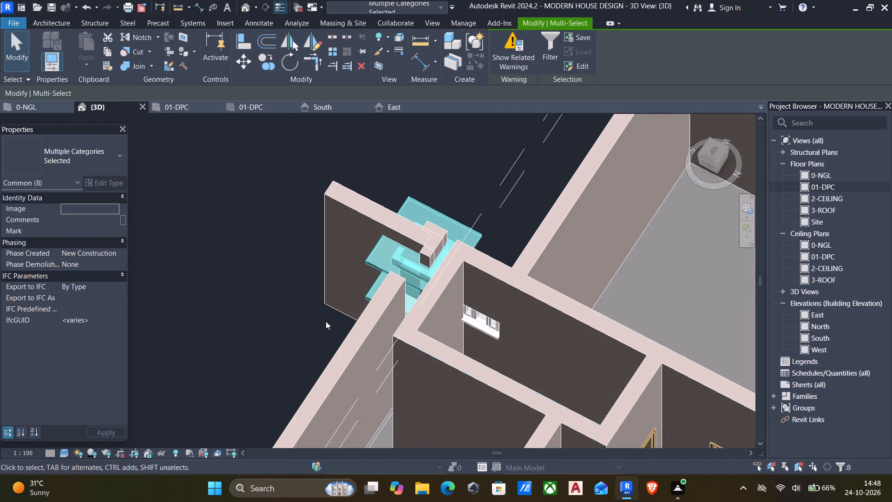
middle_click_drag(309, 313, 382, 330, "shift")
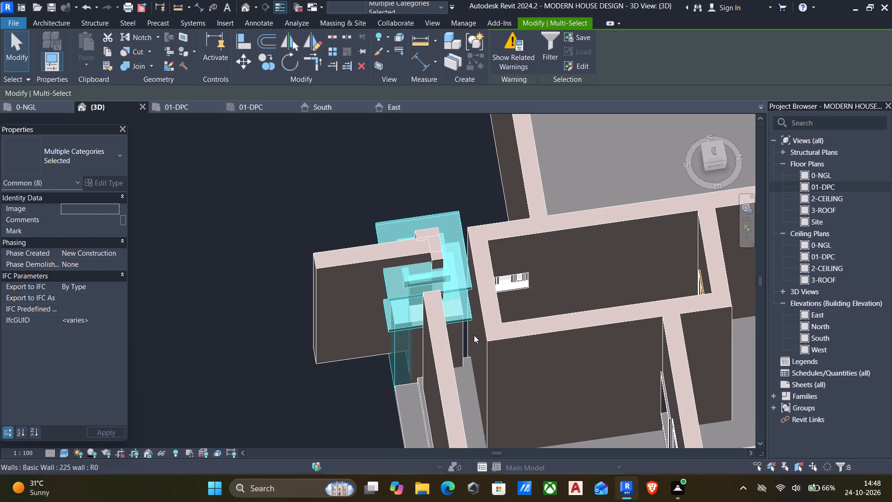
left_click_drag(461, 336, 454, 336, "ctrl")
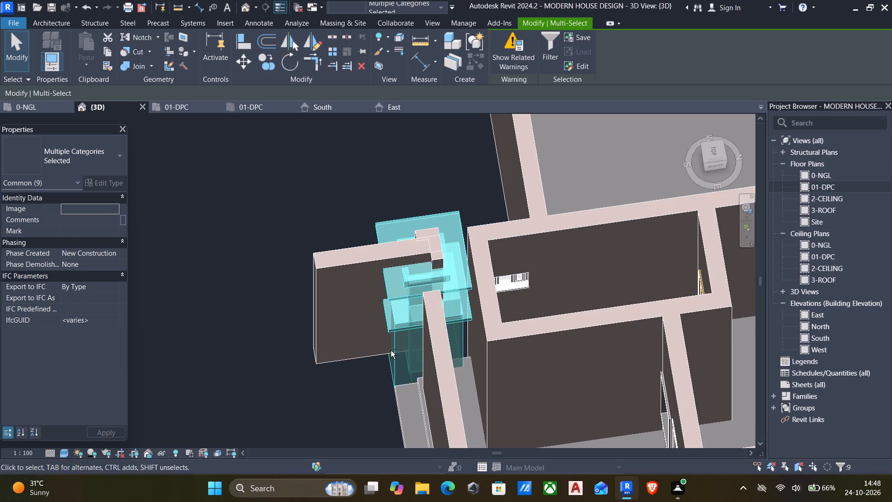
Add the remaining 150mm shaft wall at the top of the west column to the selection, leaving out the adjoining 225 wall.
scroll(448, 226, "down", 3, "shift")
middle_click_drag(251, 204, 308, 169, "shift")
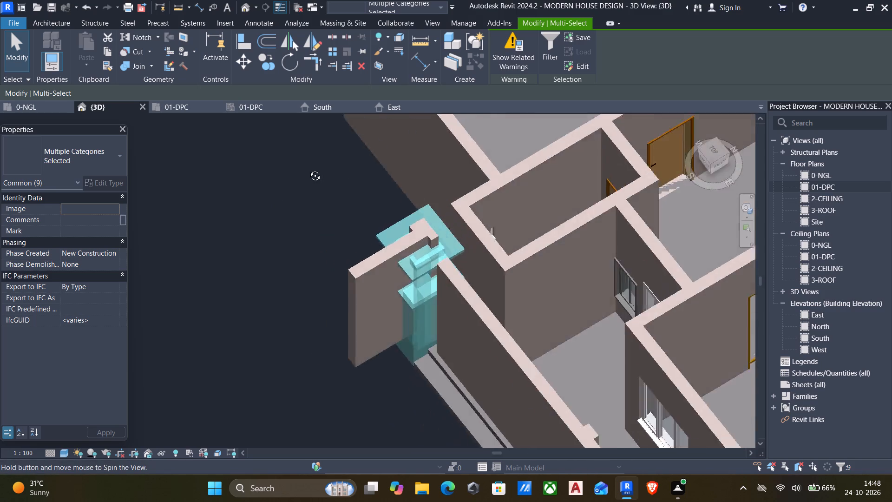
middle_click_drag(308, 169, 574, 260, "shift")
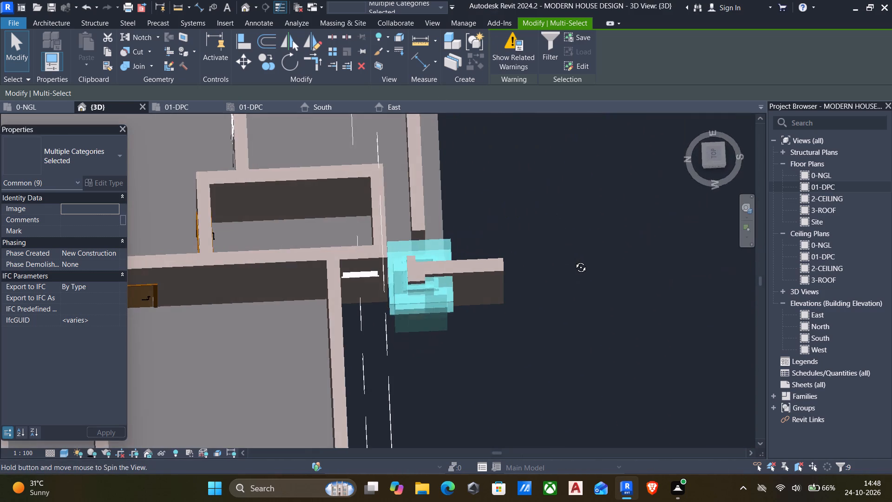
middle_click_drag(574, 260, 567, 162, "shift")
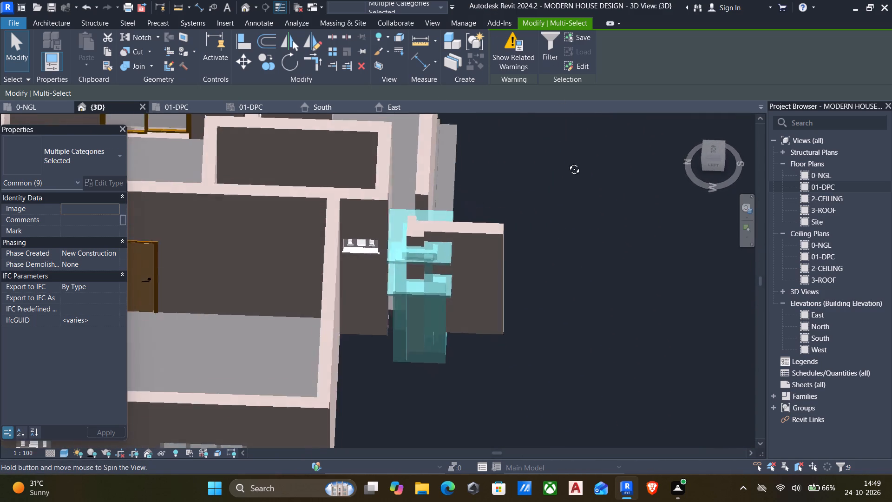
middle_click_drag(567, 162, 409, 238, "shift")
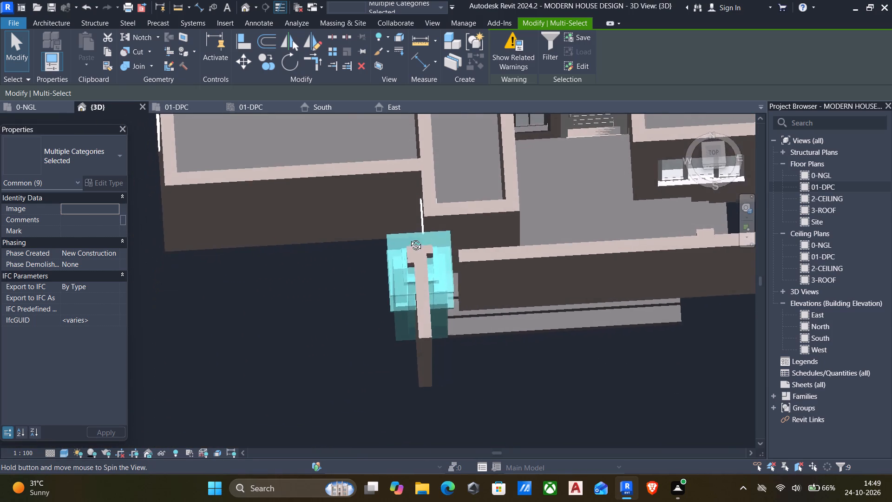
middle_click_drag(409, 238, 413, 267, "shift")
scroll(439, 255, "up", 4)
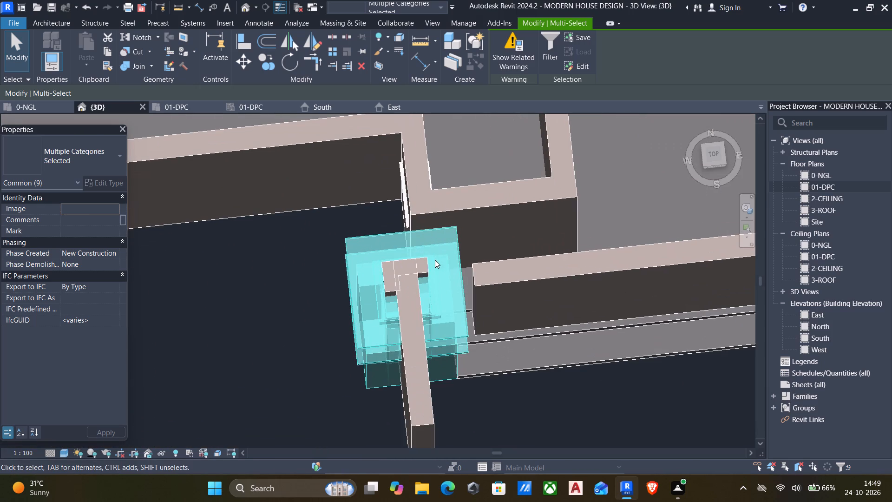
left_click(421, 270, "ctrl")
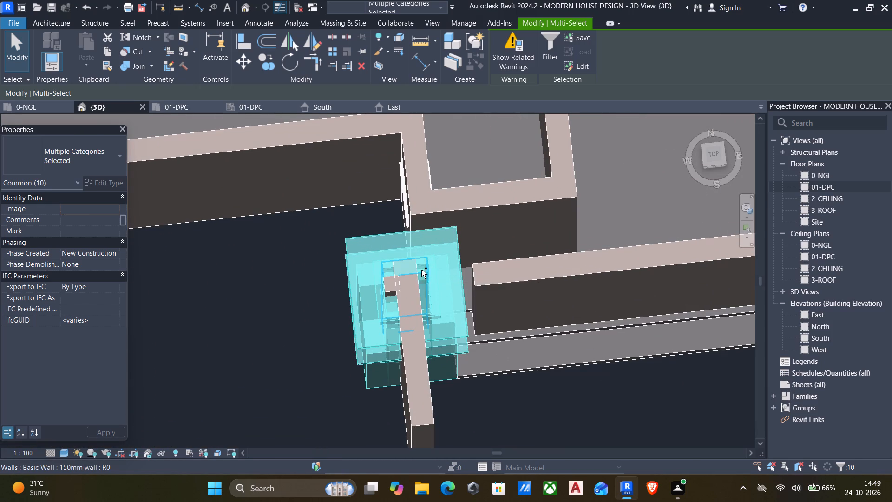
middle_click_drag(394, 314, 500, 208, "shift")
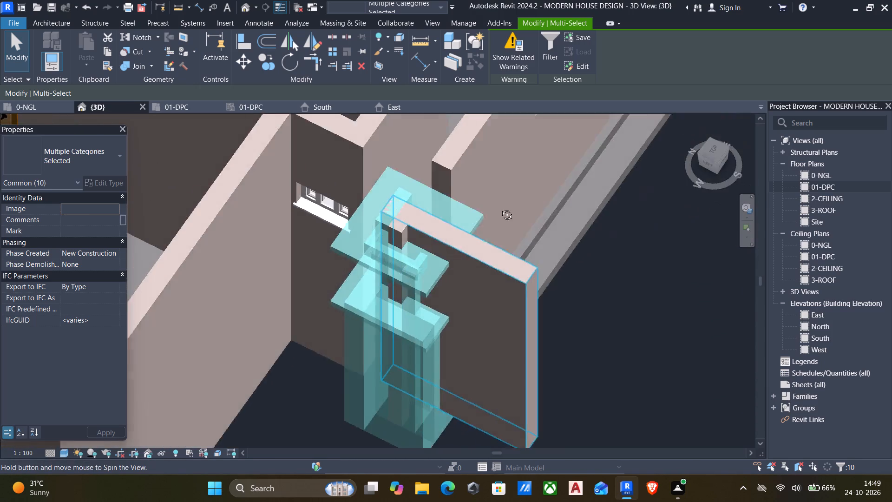
middle_click_drag(500, 208, 537, 187, "shift")
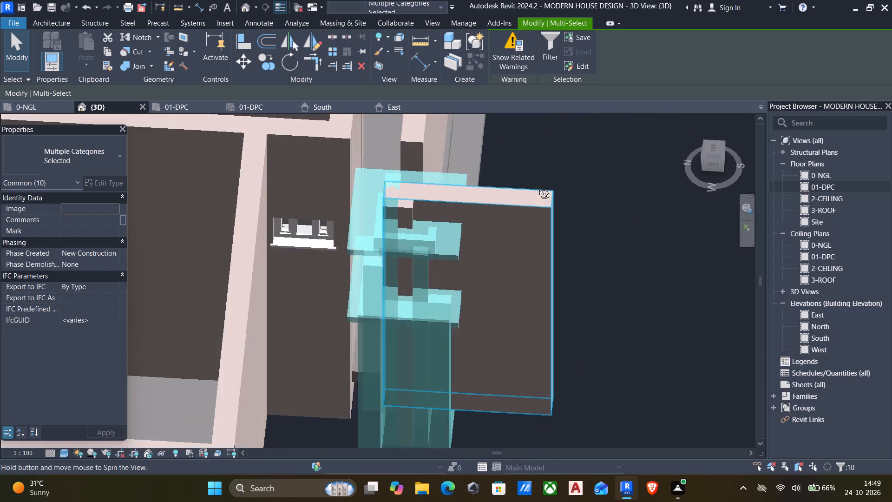
middle_click_drag(537, 187, 505, 110, "shift")
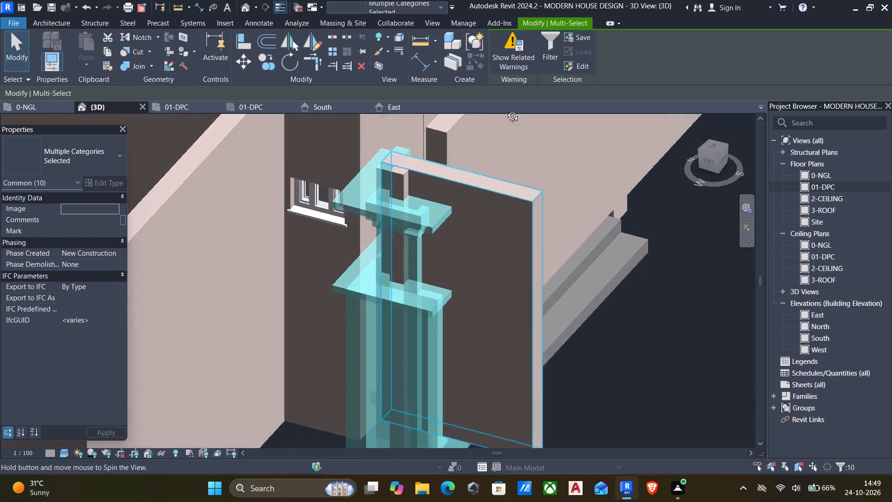
middle_click_drag(505, 110, 418, 212, "shift")
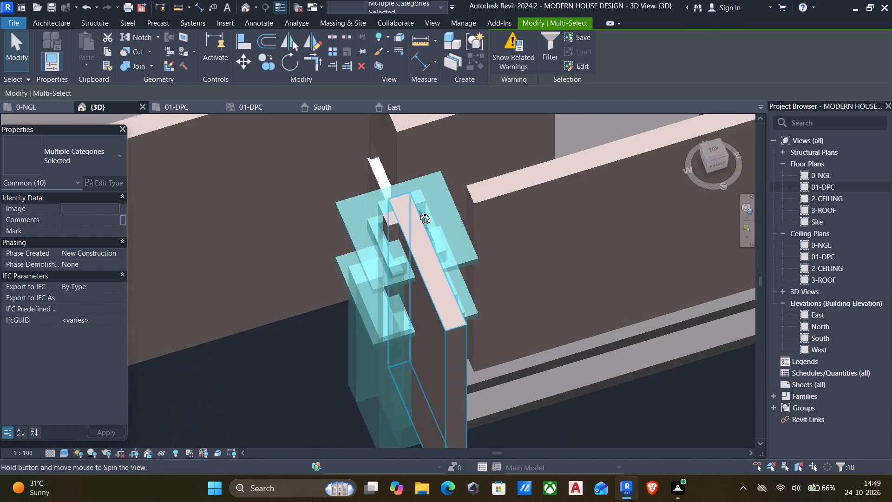
middle_click_drag(418, 212, 445, 215, "shift")
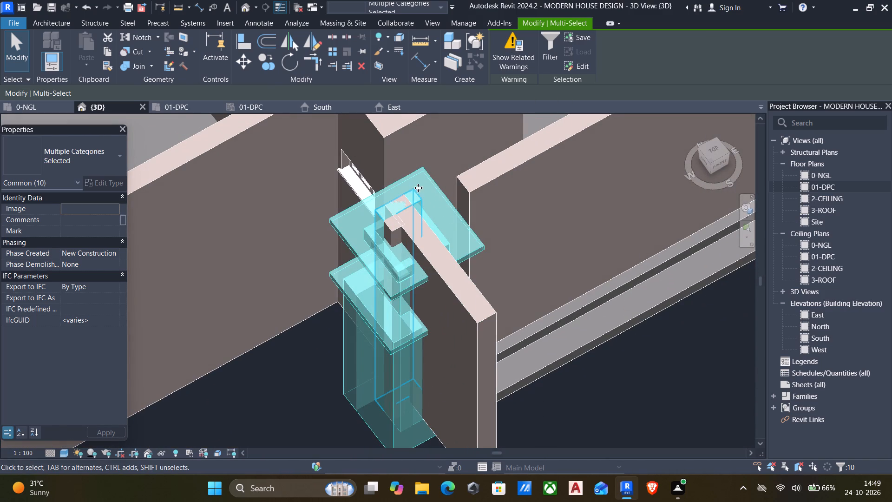
left_click(417, 198, "ctrl")
scroll(455, 241, "down", 1)
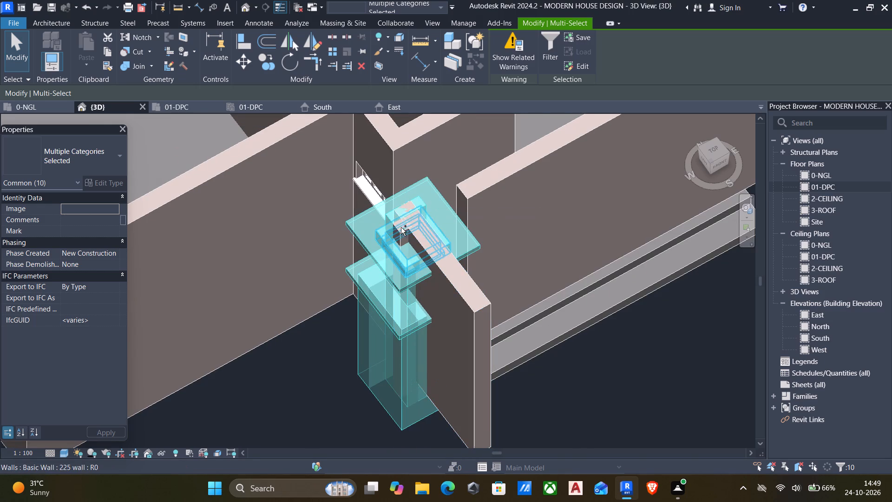
scroll(434, 213, "up", 6)
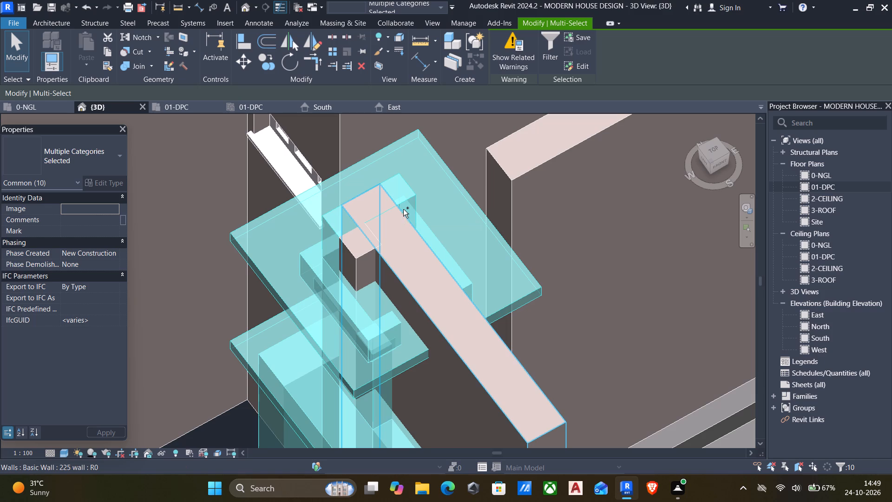
scroll(403, 211, "down", 7)
middle_click_drag(404, 249, 361, 260)
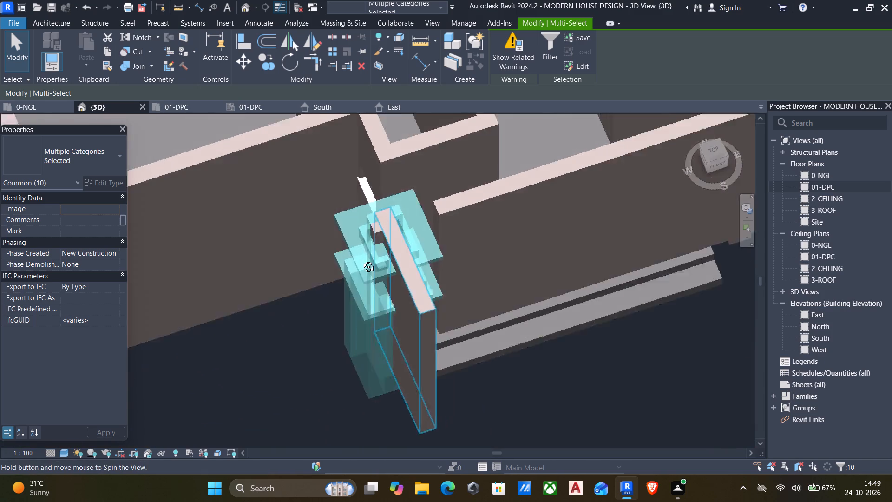
middle_click_drag(361, 260, 346, 262)
In the 01-DPC plan, copy the selected west column by its slab's northeast corner and place a copy 1480 mm to the east.
double_click(805, 189)
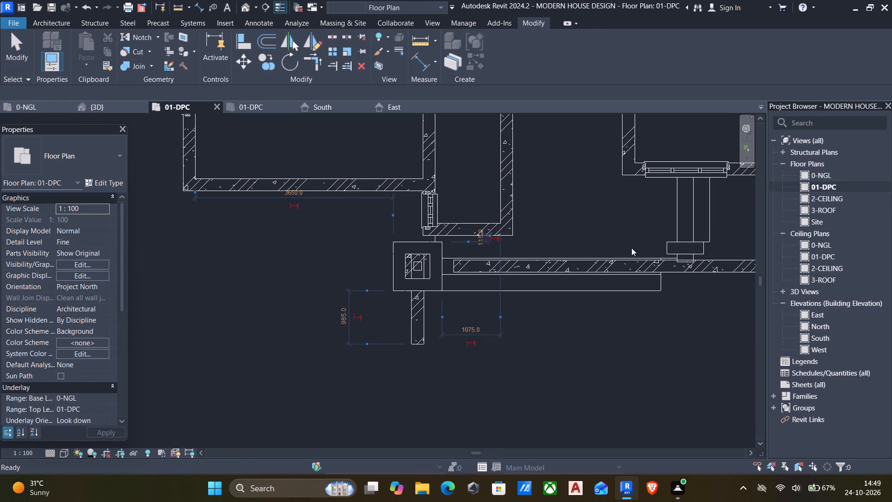
scroll(407, 269, "up", 5)
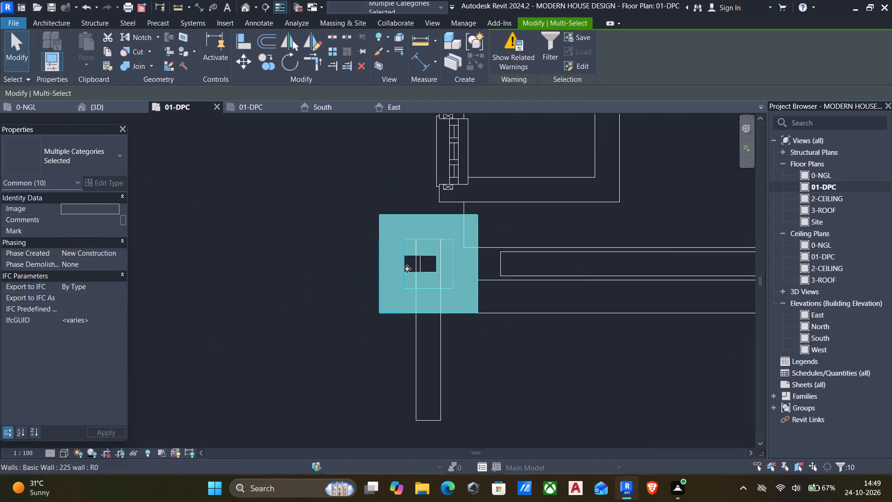
key("c")
key("o")
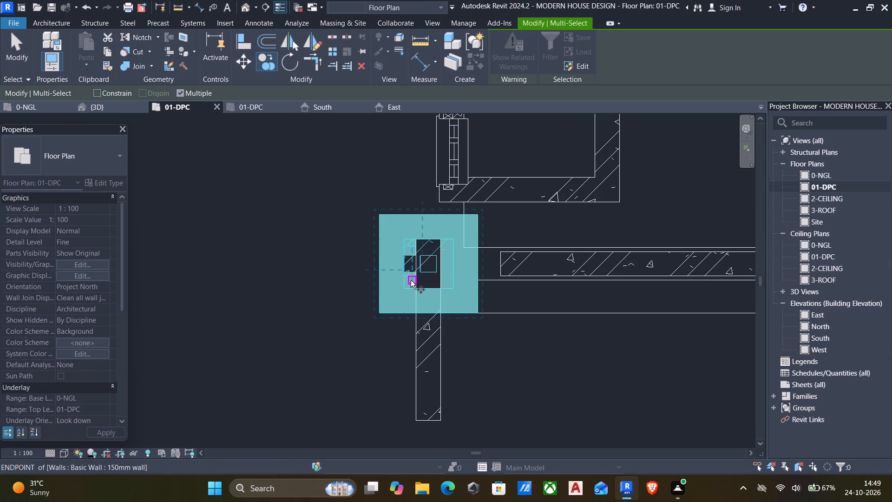
middle_click_drag(410, 280, 303, 291)
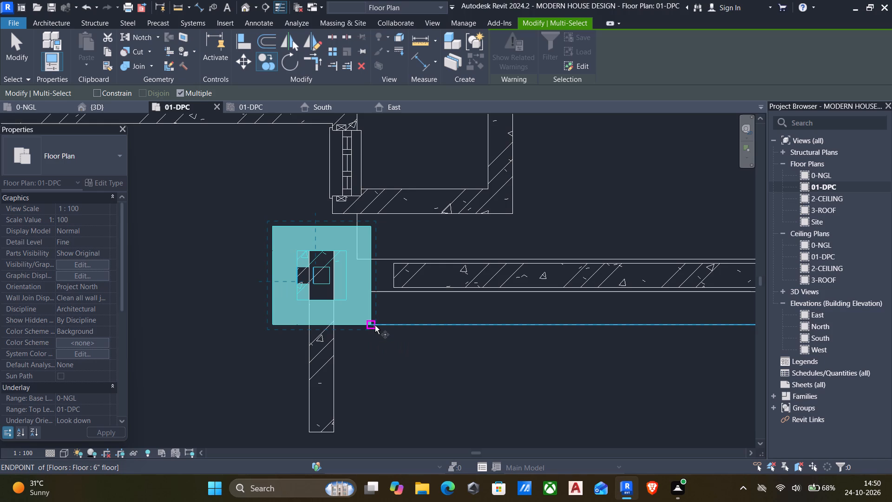
left_click(370, 226)
left_click_drag(532, 232, 464, 240)
middle_click_drag(532, 232, 464, 240)
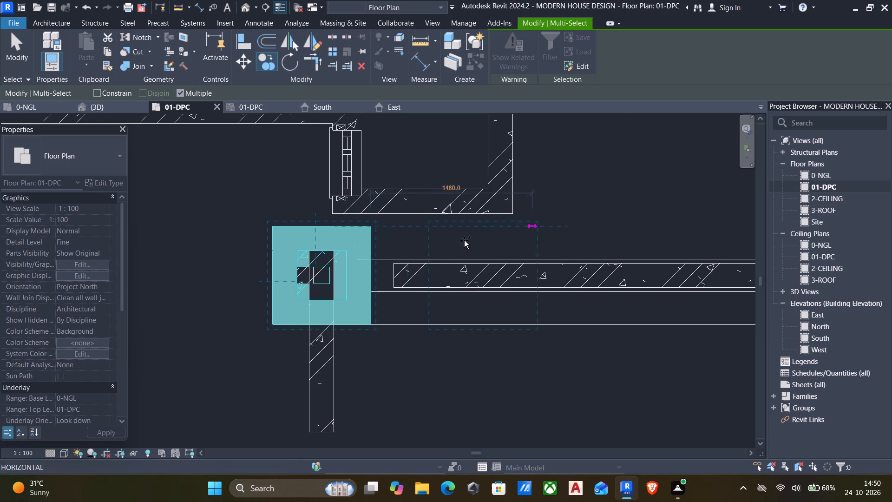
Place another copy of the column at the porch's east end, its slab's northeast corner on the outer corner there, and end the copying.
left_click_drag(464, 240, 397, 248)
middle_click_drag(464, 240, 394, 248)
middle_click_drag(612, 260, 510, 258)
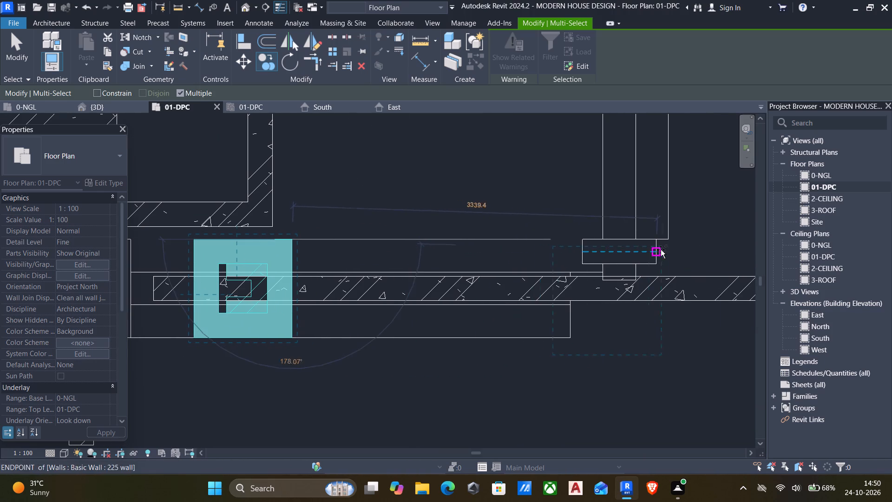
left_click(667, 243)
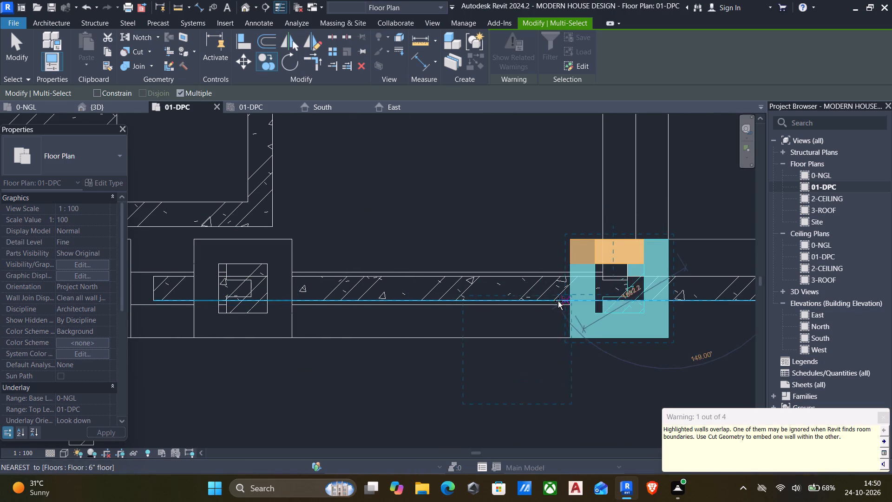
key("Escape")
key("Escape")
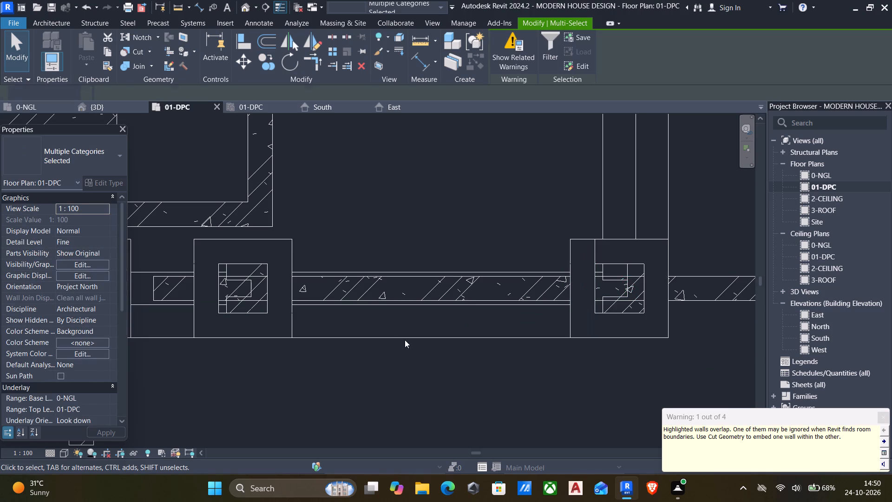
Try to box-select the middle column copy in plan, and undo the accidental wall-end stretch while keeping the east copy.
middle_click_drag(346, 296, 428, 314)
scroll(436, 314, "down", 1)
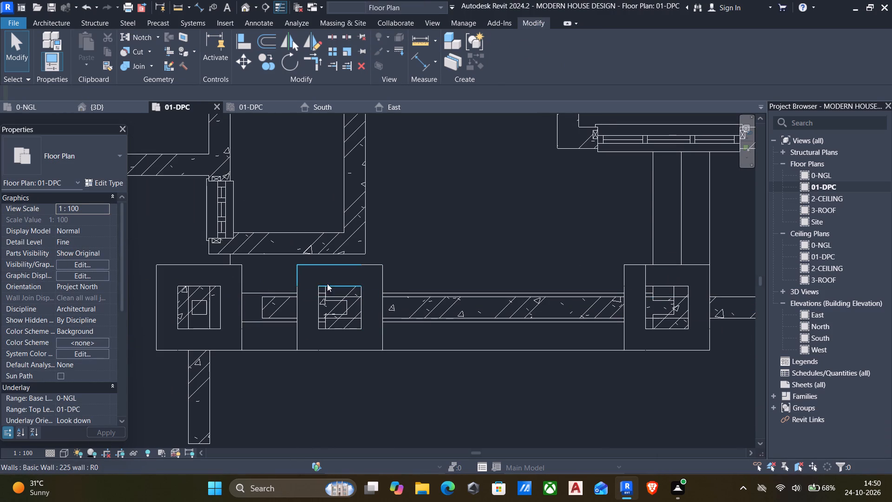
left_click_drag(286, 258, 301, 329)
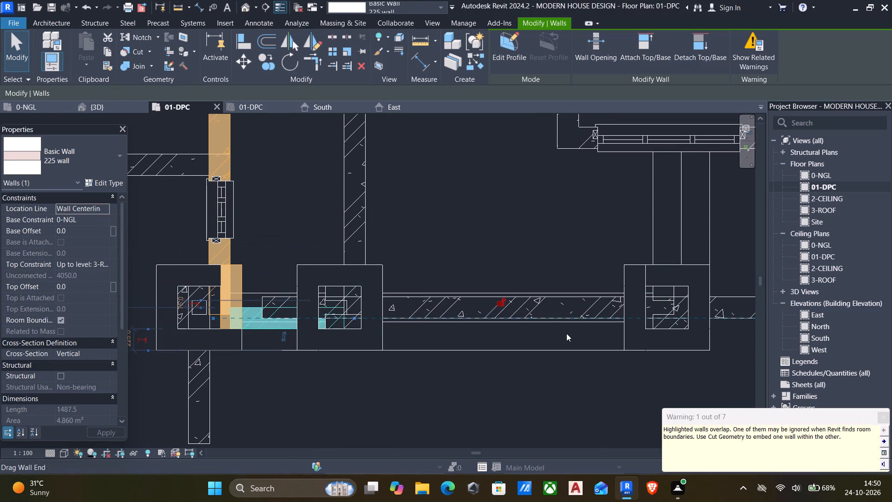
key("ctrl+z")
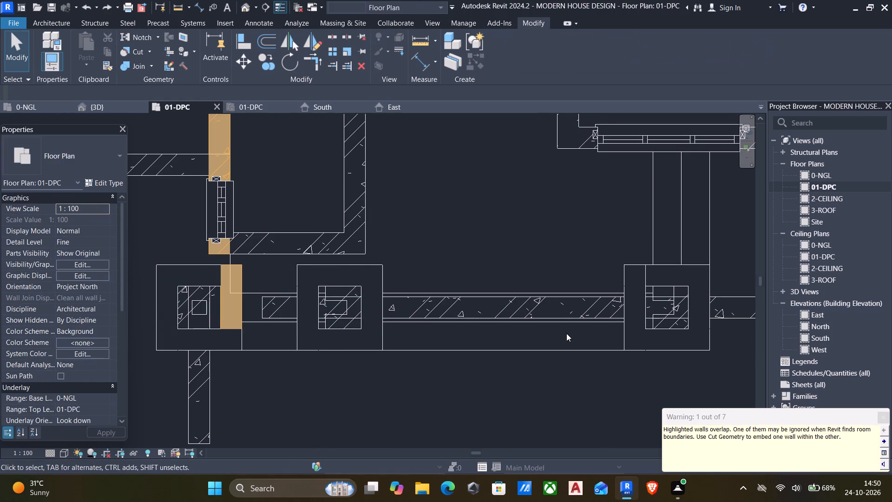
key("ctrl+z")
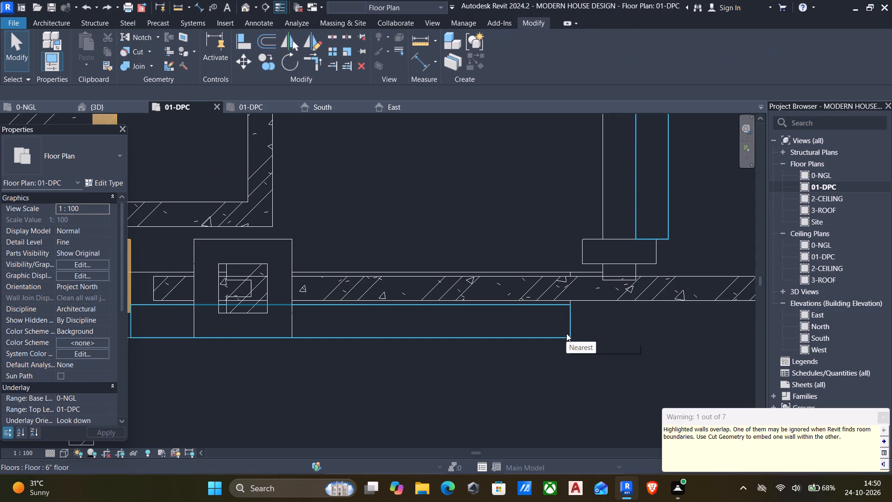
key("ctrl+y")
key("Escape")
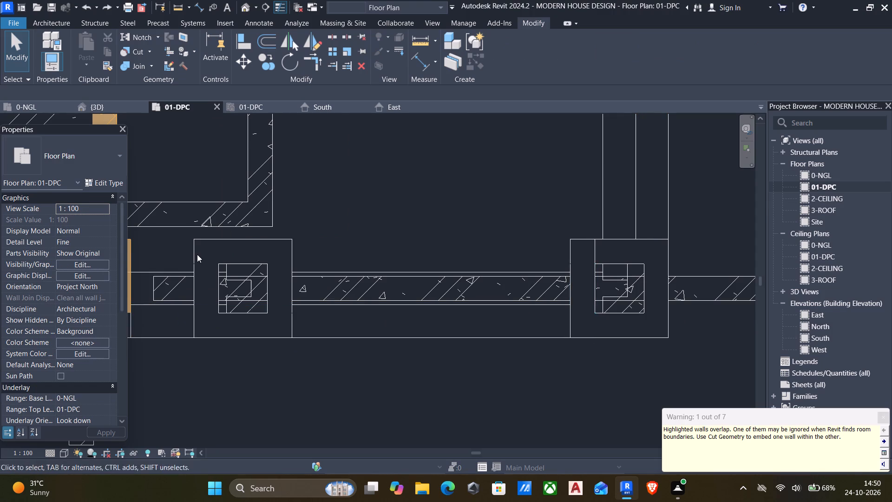
Examine the west column and its two copies in the 3D view from several angles, including straight from the front.
scroll(284, 304, "down", 4)
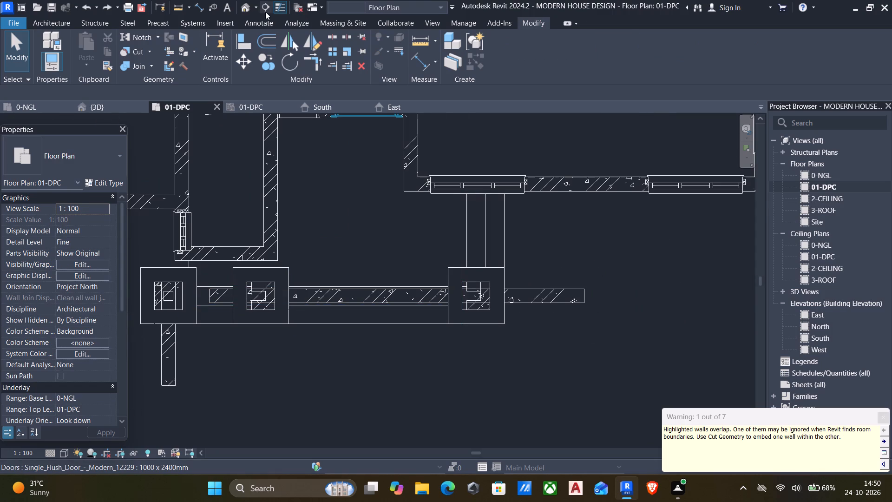
left_click(246, 6)
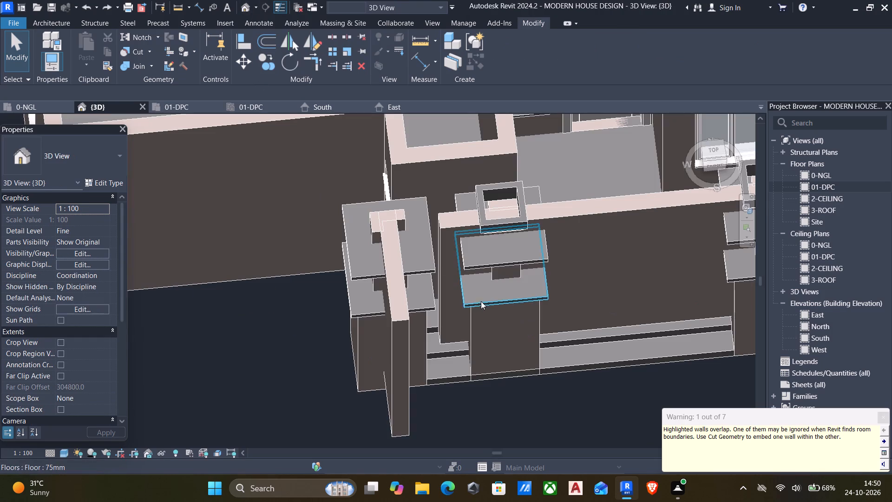
middle_click_drag(483, 306, 433, 199, "shift")
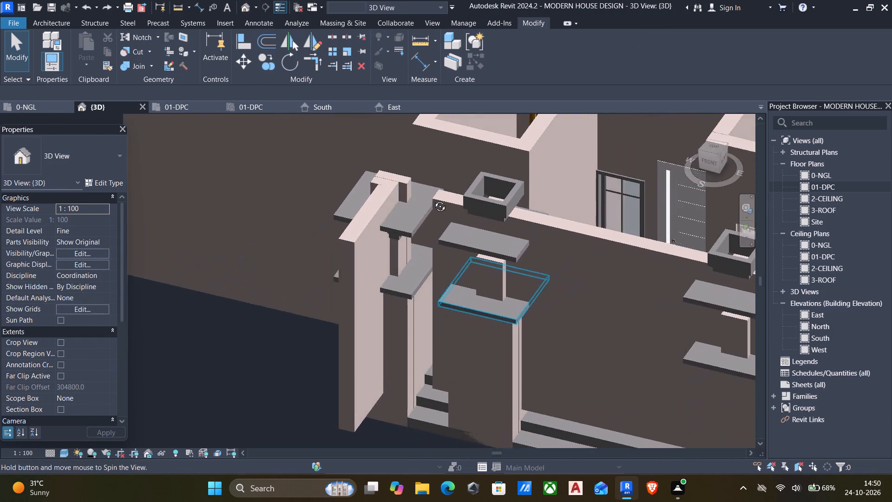
middle_click_drag(433, 199, 450, 197, "shift")
scroll(464, 207, "down", 1)
middle_click_drag(649, 288, 437, 274)
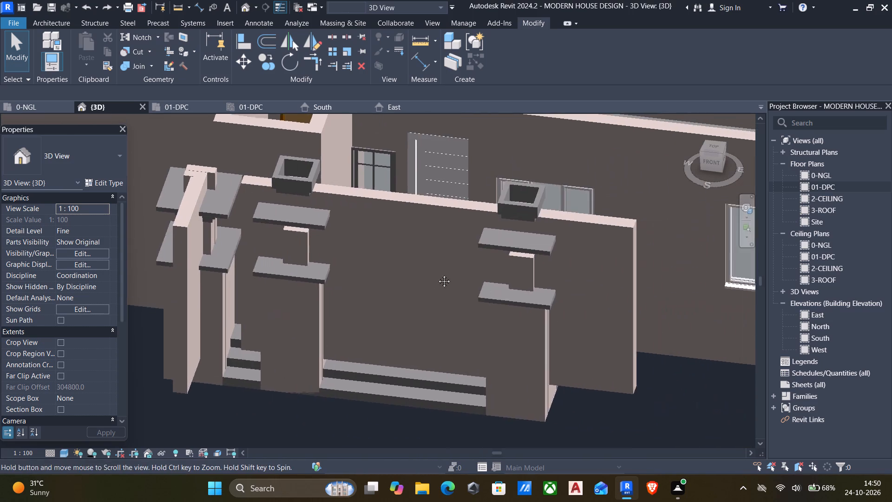
middle_click_drag(437, 274, 431, 274)
middle_click_drag(454, 298, 640, 222, "shift")
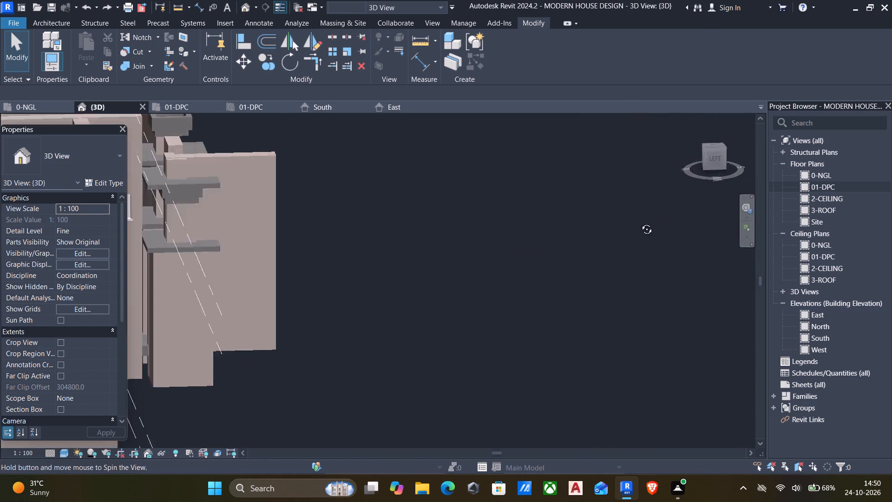
middle_click_drag(640, 222, 406, 165, "shift")
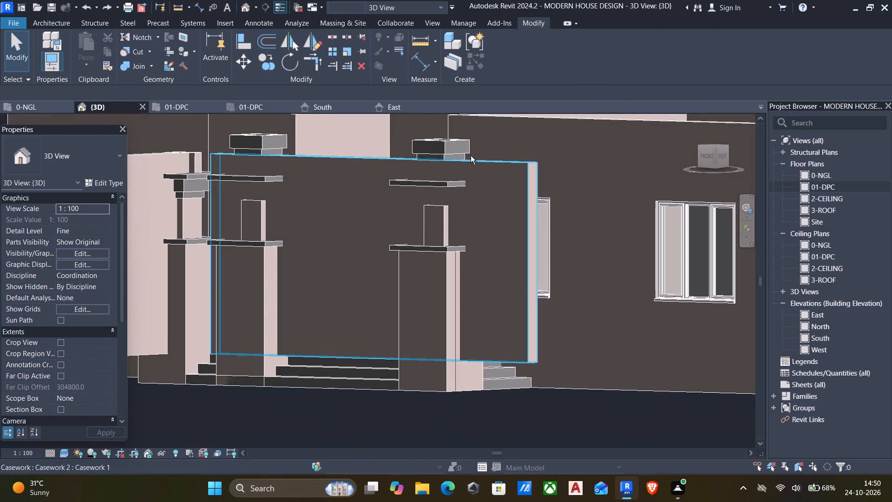
middle_click_drag(409, 240, 512, 238, "shift")
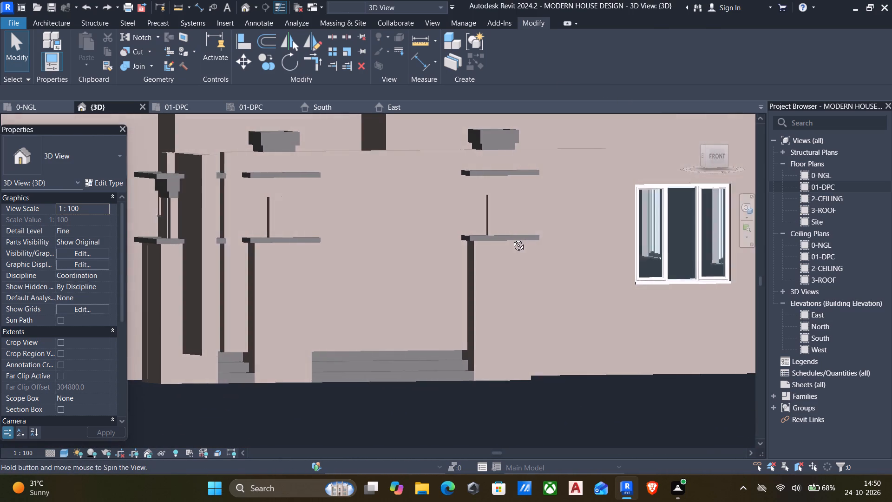
middle_click_drag(512, 238, 479, 231, "shift")
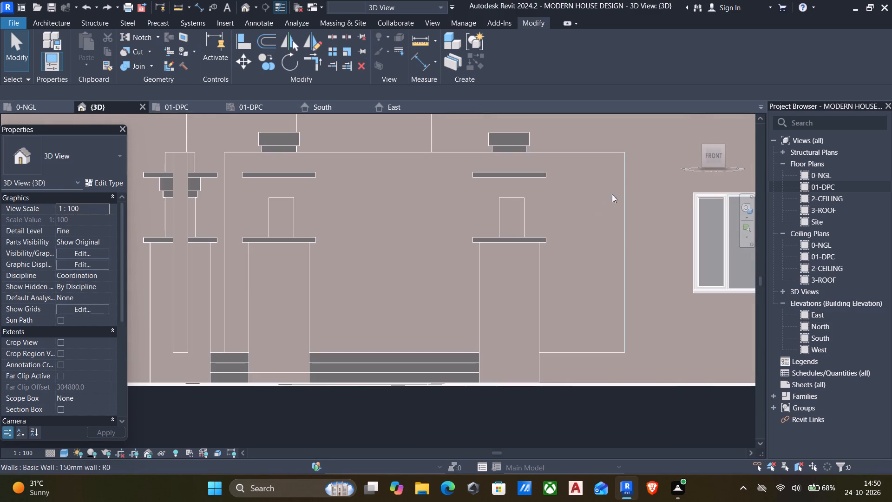
left_click(712, 152)
scroll(322, 252, "up", 5)
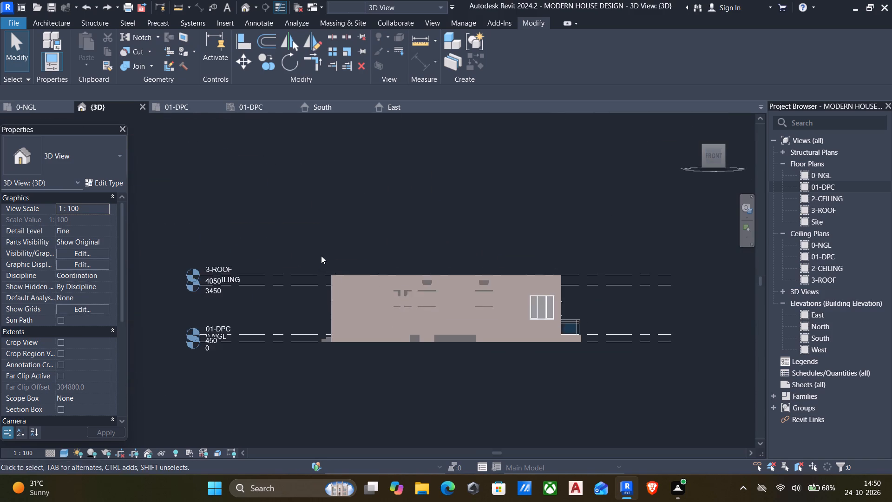
scroll(453, 325, "up", 10)
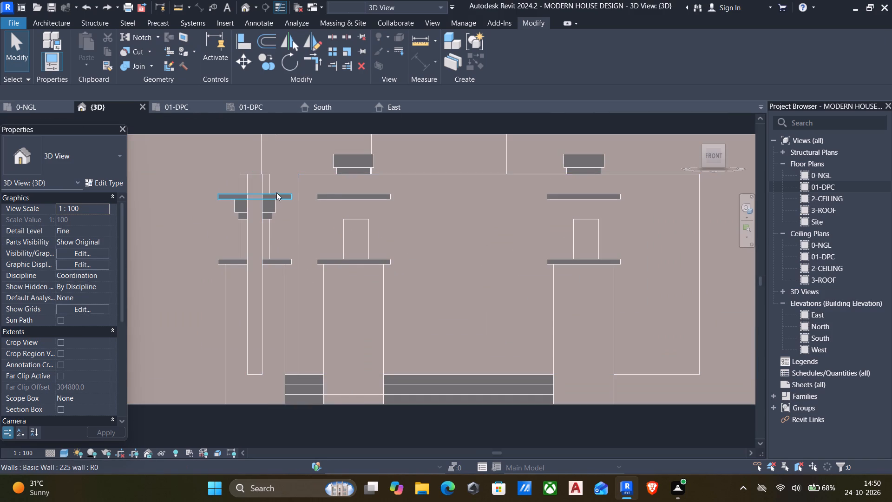
scroll(384, 197, "down", 3)
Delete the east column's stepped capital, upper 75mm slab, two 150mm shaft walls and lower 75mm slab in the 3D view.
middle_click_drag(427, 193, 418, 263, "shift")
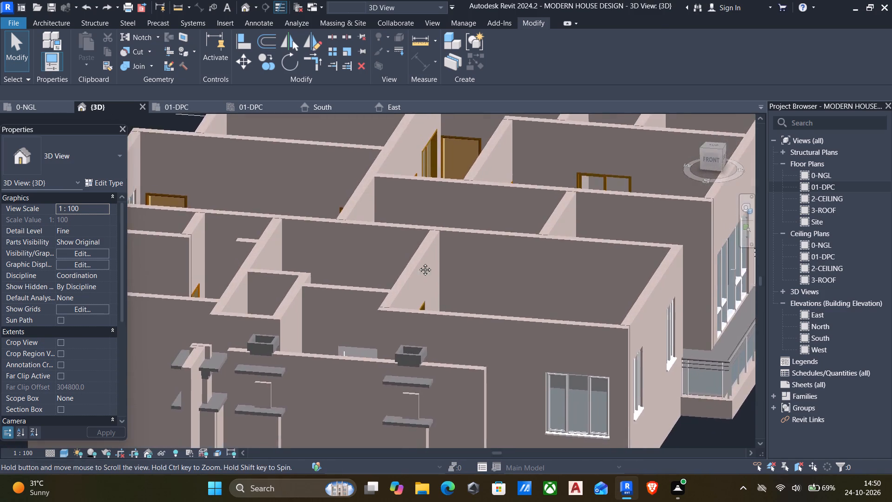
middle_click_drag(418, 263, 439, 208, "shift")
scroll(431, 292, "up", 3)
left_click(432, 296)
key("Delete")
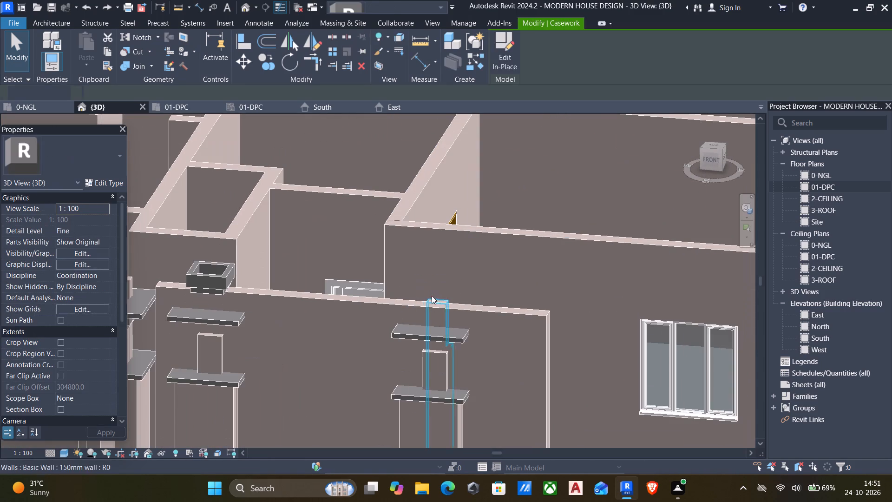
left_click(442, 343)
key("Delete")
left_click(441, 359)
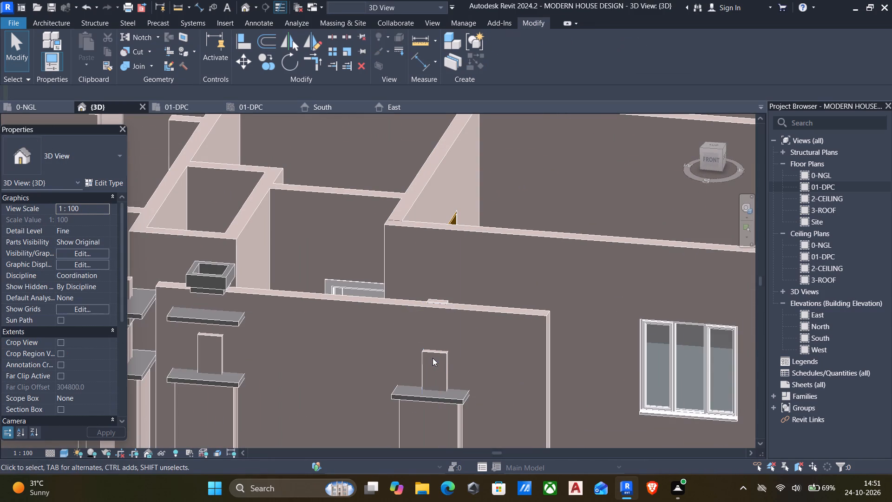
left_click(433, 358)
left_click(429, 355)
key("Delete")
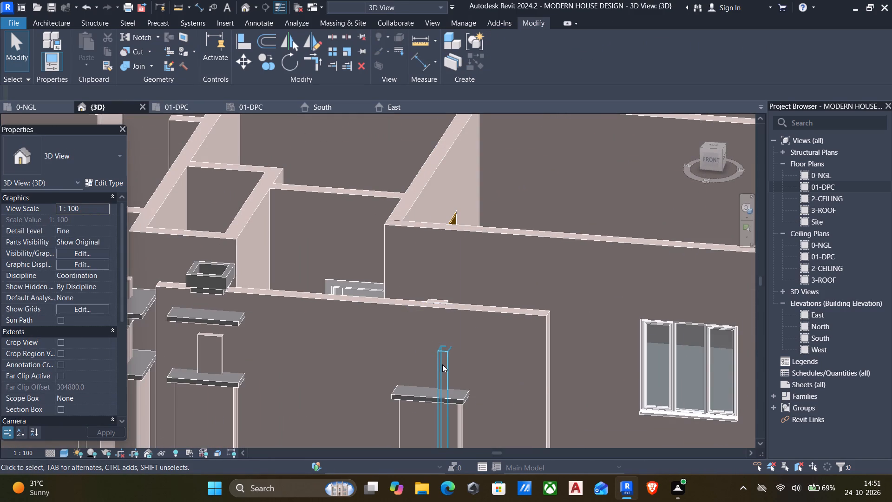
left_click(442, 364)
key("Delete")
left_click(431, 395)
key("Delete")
Delete the three 225 base walls at the front of the east column.
middle_click_drag(431, 393, 429, 278)
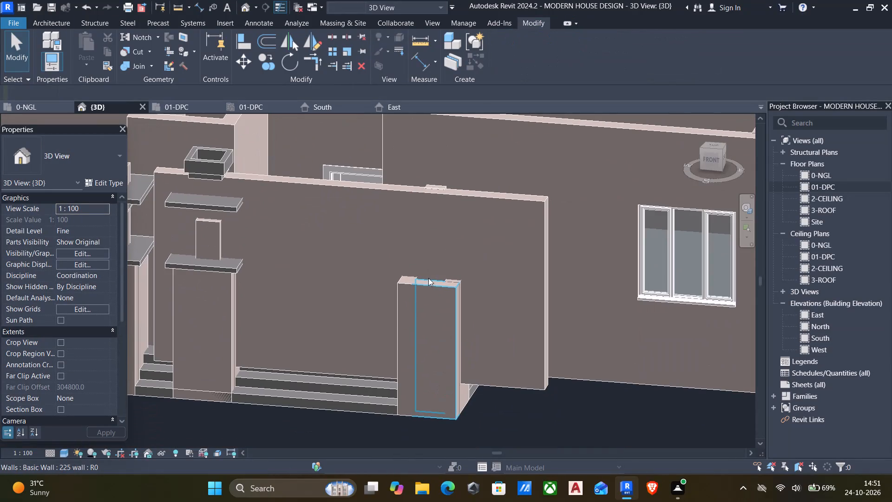
left_click(433, 288)
key("Delete")
left_click(448, 287)
key("Delete")
left_click(410, 290)
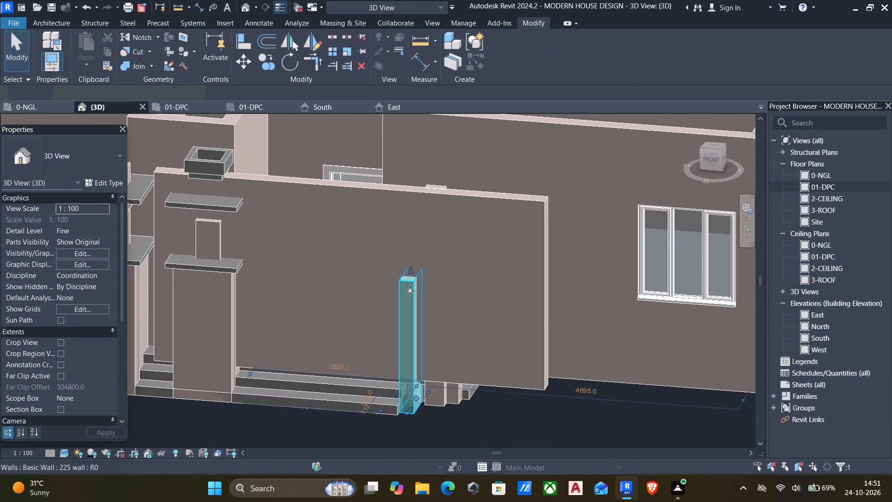
key("Delete")
Delete the leftover 150mm shaft walls of the east column embedded in the long front wall.
scroll(453, 341, "down", 2)
middle_click_drag(455, 336, 366, 345, "shift")
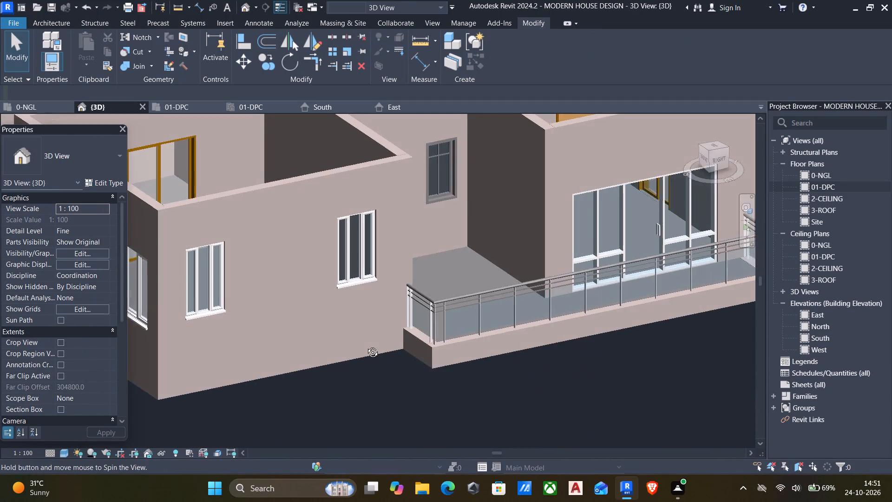
middle_click_drag(366, 345, 475, 429, "shift")
middle_click_drag(479, 380, 476, 232)
middle_click_drag(496, 282, 375, 324, "shift")
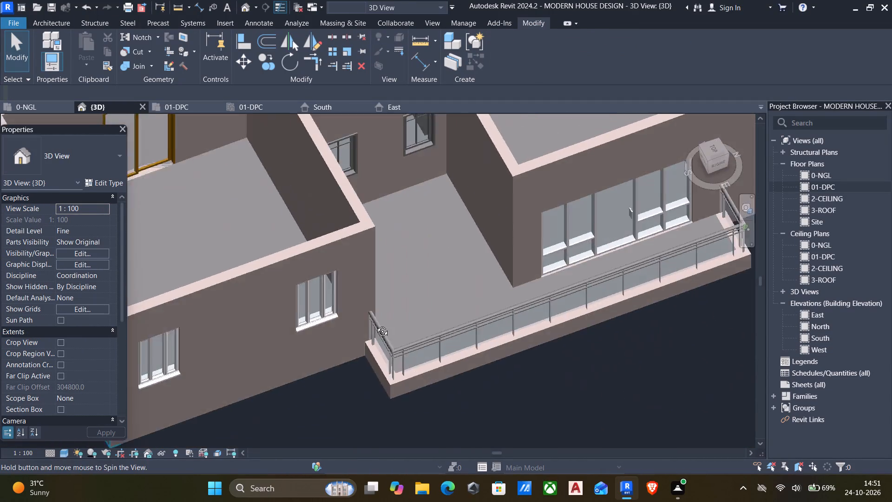
middle_click_drag(375, 324, 377, 324, "shift")
middle_click_drag(388, 319, 887, 308)
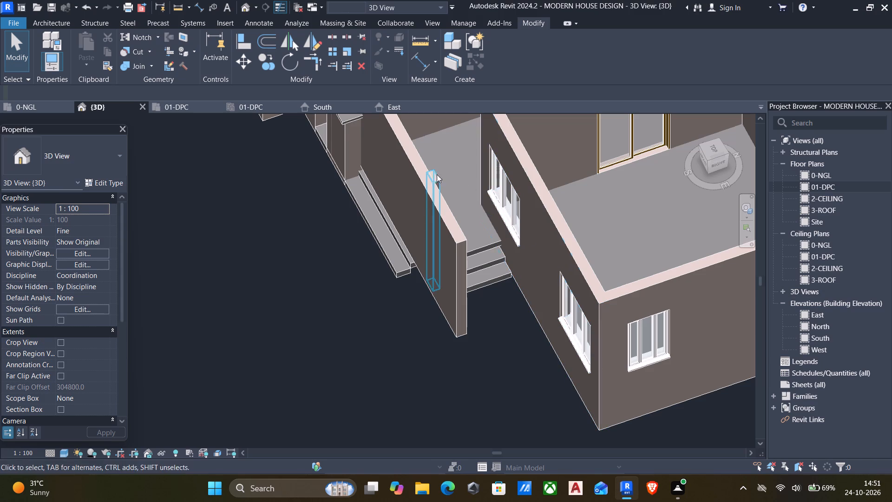
left_click(434, 178)
key("Delete")
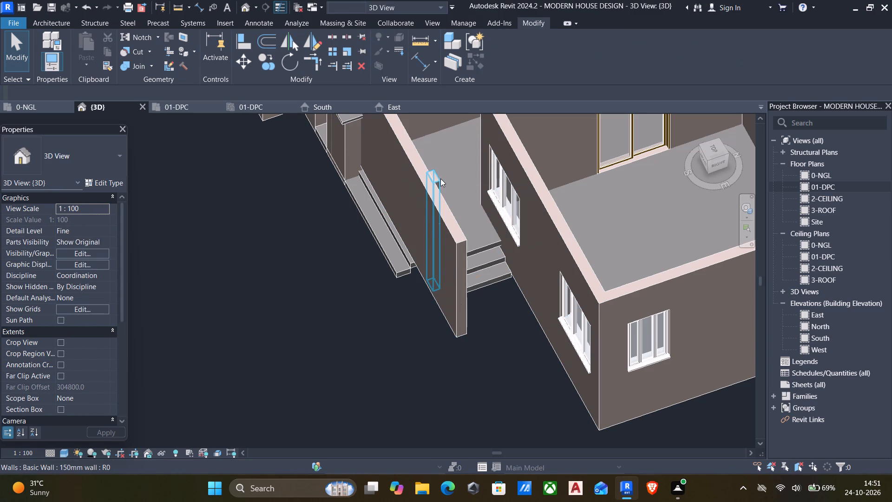
left_click(440, 178)
key("Delete")
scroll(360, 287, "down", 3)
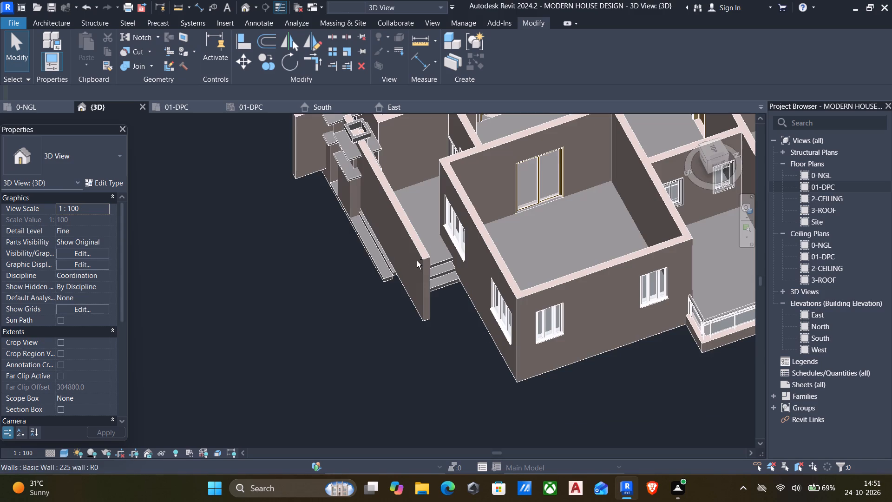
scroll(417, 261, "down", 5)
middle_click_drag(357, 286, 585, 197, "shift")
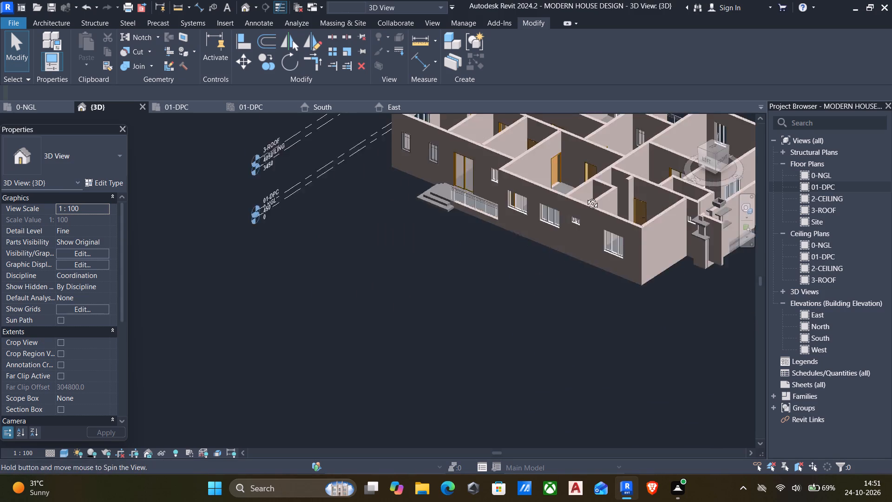
Delete the stepped capital, upper 75mm slab, shaft walls and lower slab of the column copy in front of the long wall's west end.
middle_click_drag(585, 197, 442, 193, "shift")
scroll(492, 187, "up", 1, "shift")
scroll(497, 265, "up", 5)
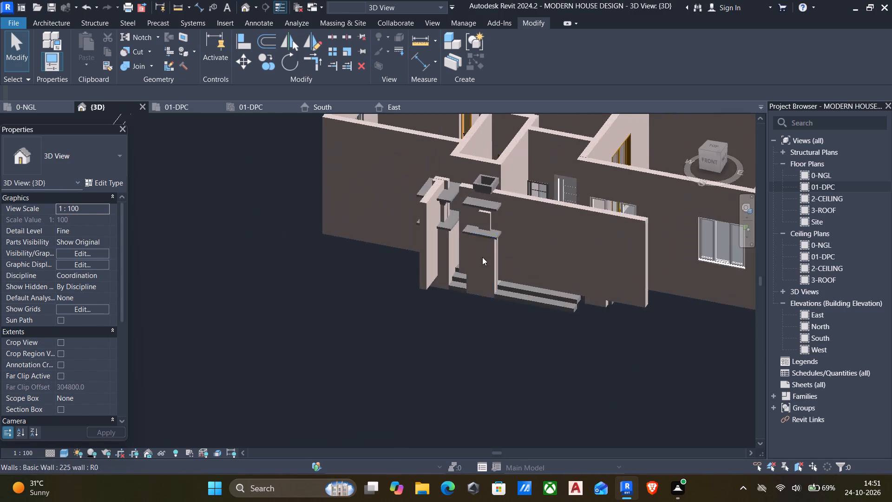
scroll(444, 211, "up", 7)
middle_click_drag(534, 264, 397, 304)
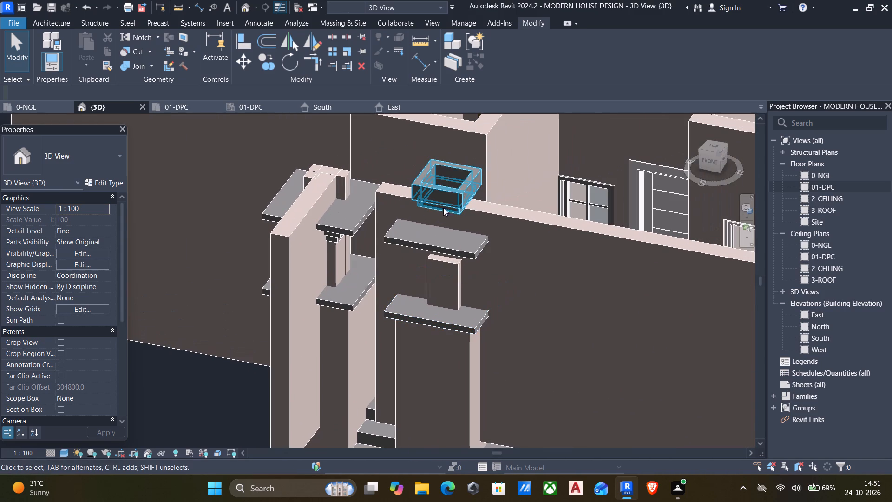
left_click(444, 190)
key("Delete")
left_click(440, 249)
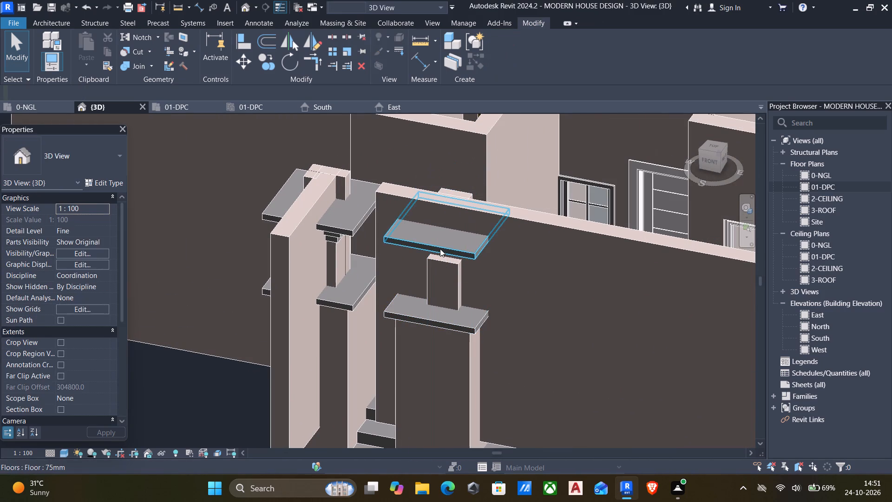
key("Delete")
left_click(439, 262)
key("Delete")
left_click(453, 279)
key("Delete")
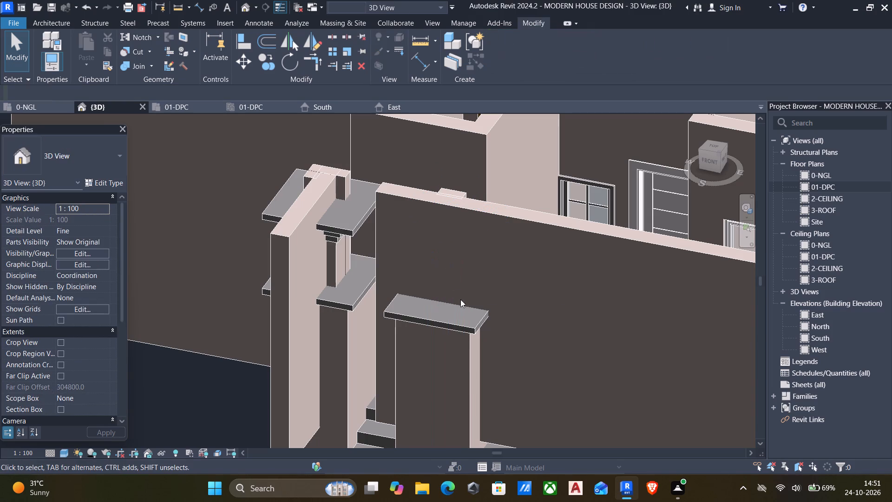
left_click(455, 322)
key("Delete")
Delete that column copy's three 225 base walls and its leftover wall embedded in the long front wall.
left_click(466, 344)
key("Delete")
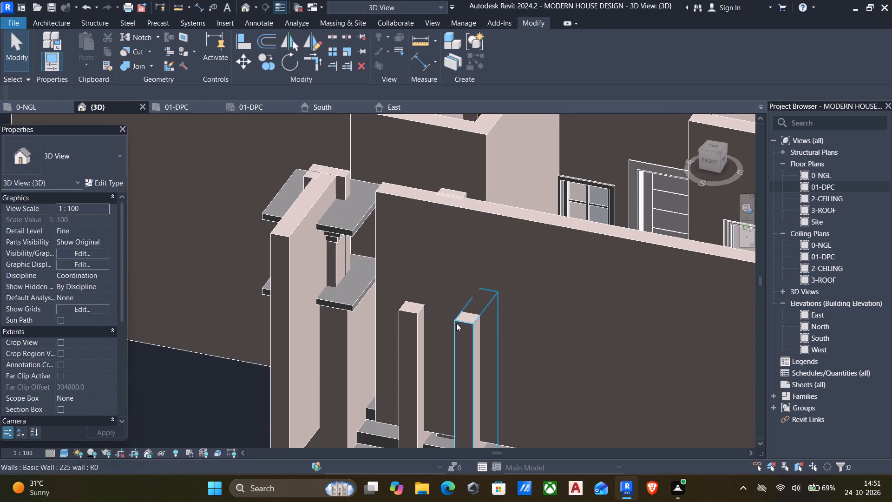
left_click(459, 323)
key("Delete")
left_click(418, 327)
key("Delete")
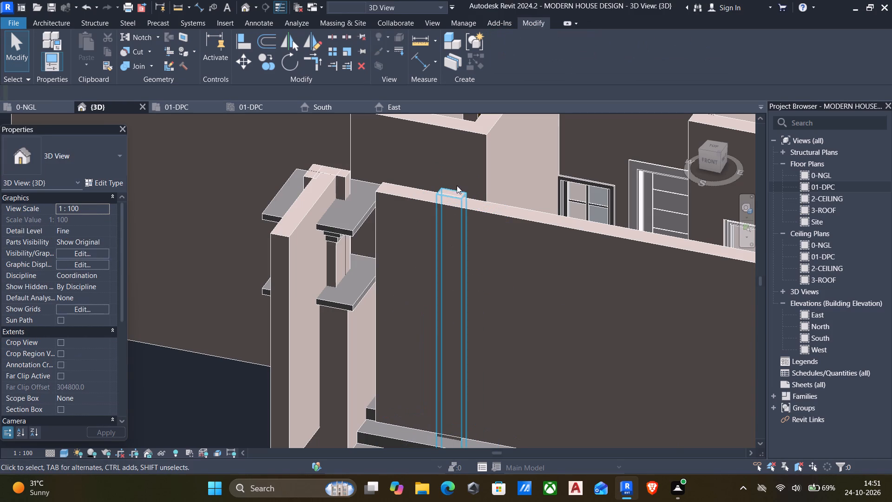
left_click(456, 189)
key("Delete")
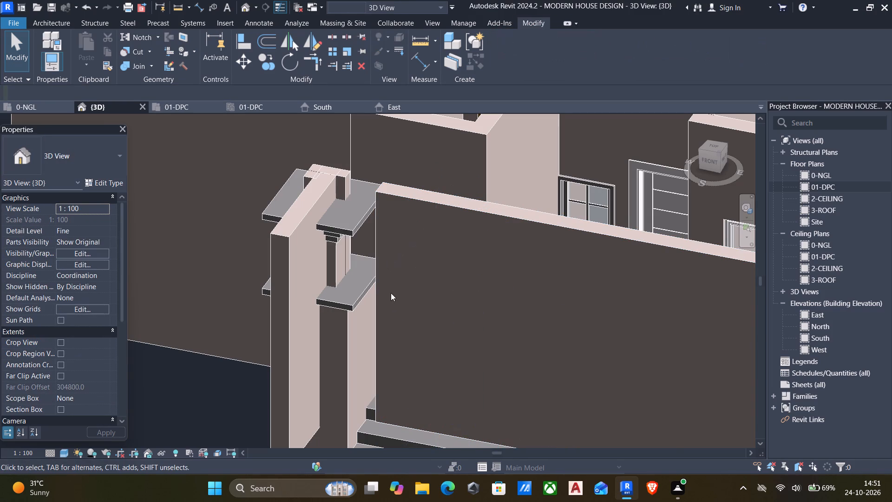
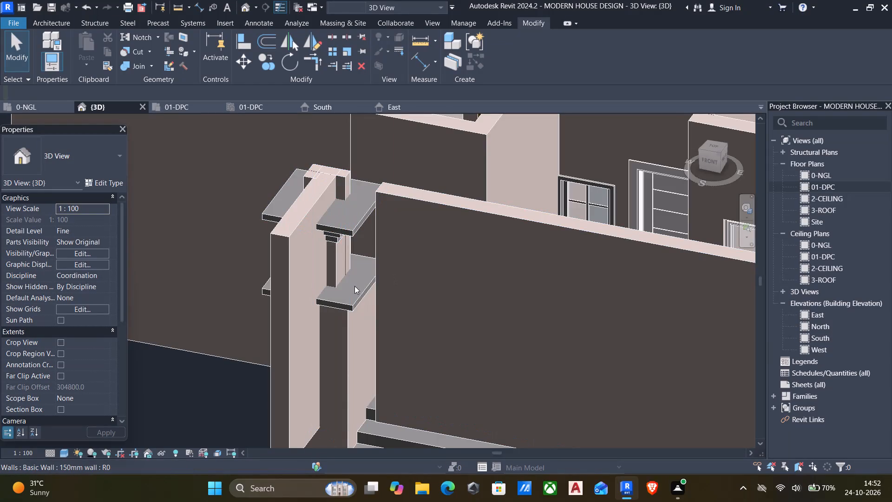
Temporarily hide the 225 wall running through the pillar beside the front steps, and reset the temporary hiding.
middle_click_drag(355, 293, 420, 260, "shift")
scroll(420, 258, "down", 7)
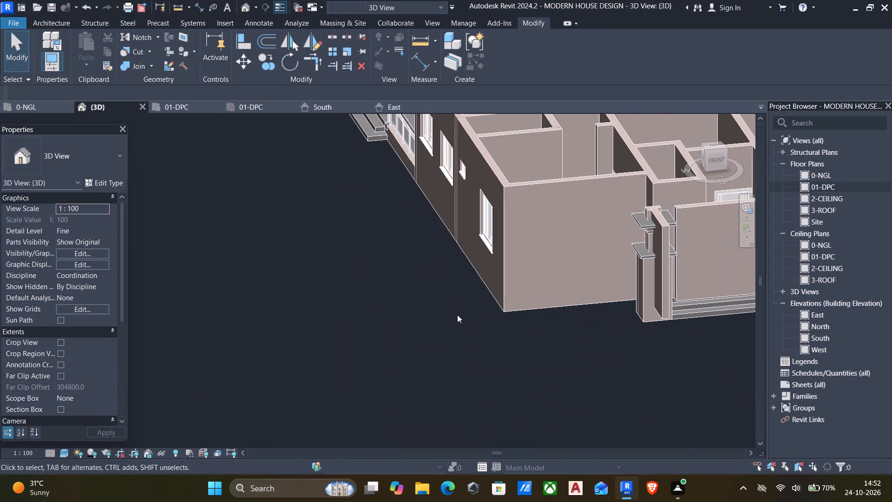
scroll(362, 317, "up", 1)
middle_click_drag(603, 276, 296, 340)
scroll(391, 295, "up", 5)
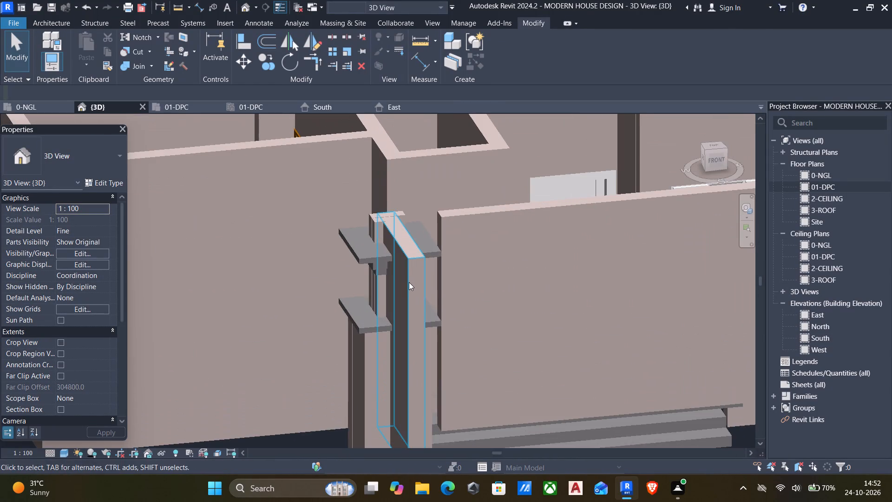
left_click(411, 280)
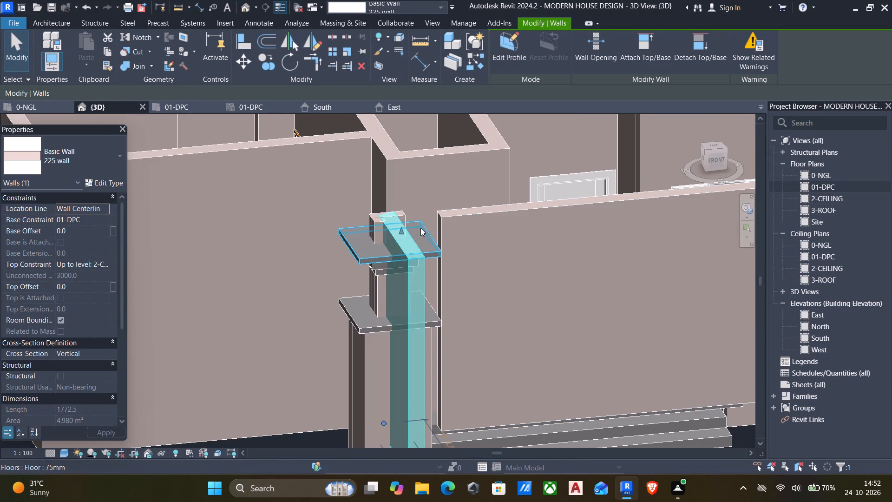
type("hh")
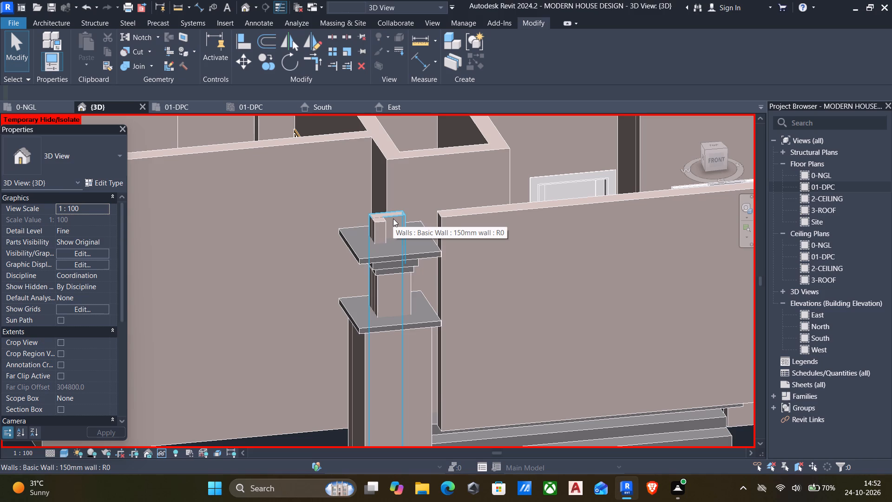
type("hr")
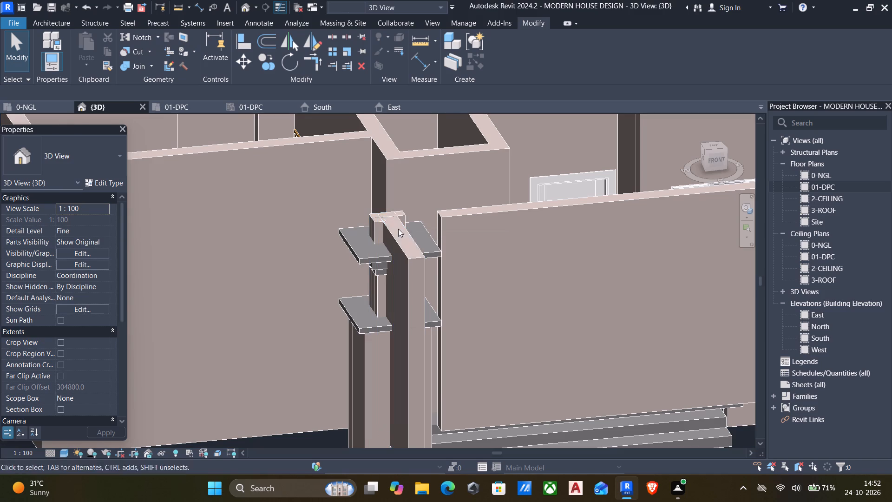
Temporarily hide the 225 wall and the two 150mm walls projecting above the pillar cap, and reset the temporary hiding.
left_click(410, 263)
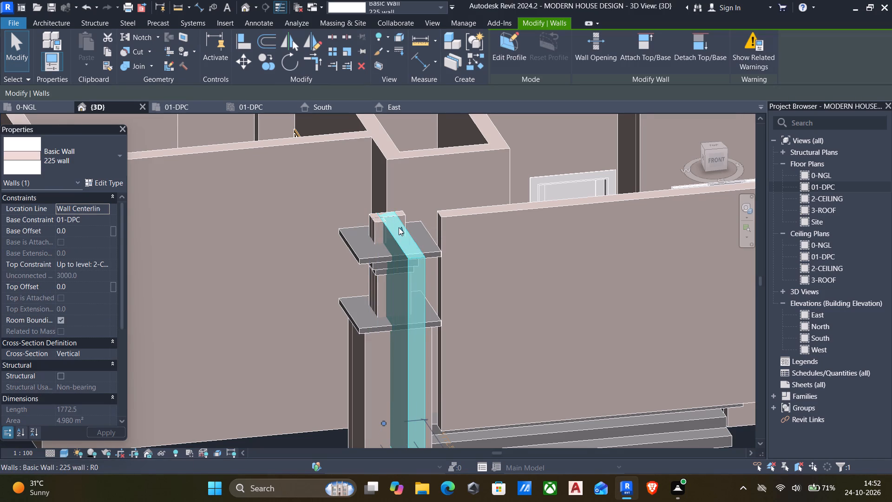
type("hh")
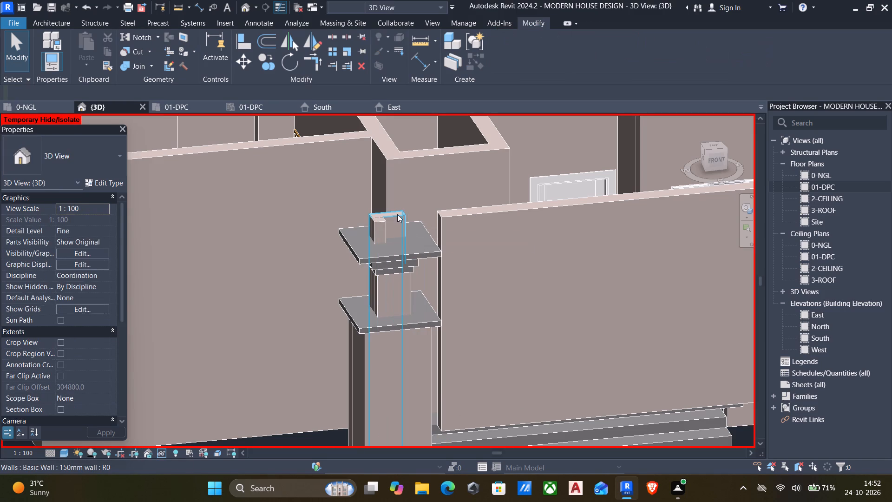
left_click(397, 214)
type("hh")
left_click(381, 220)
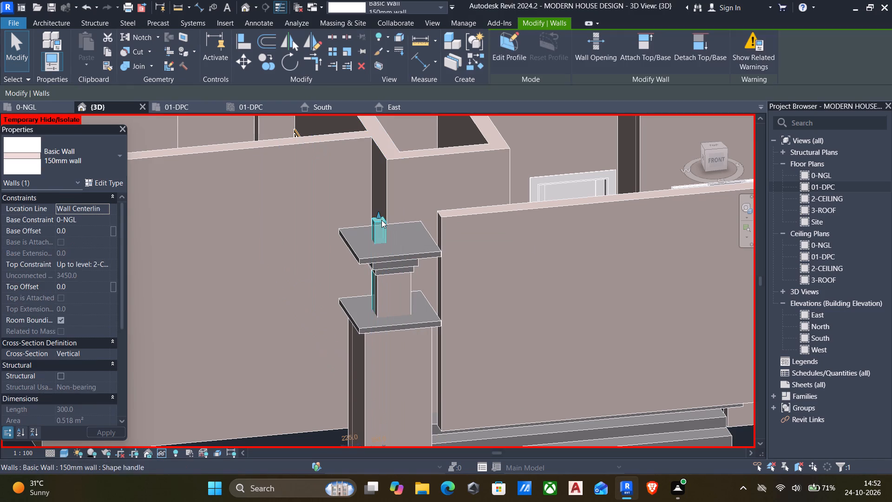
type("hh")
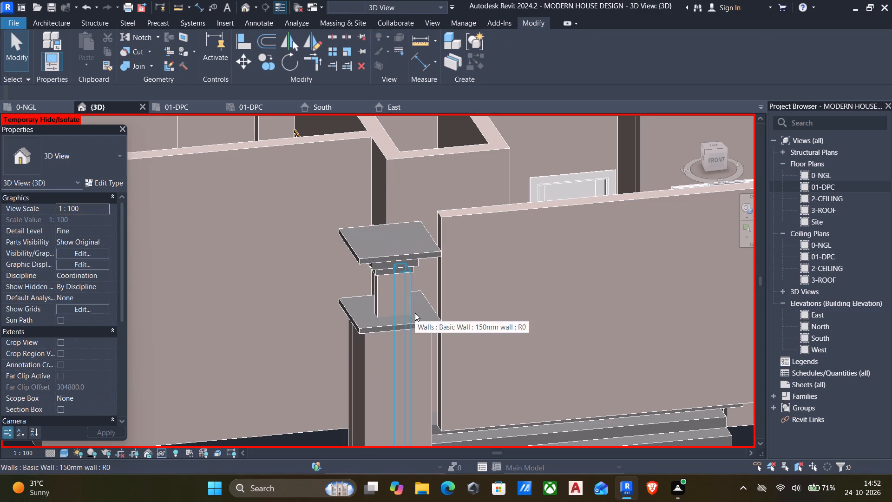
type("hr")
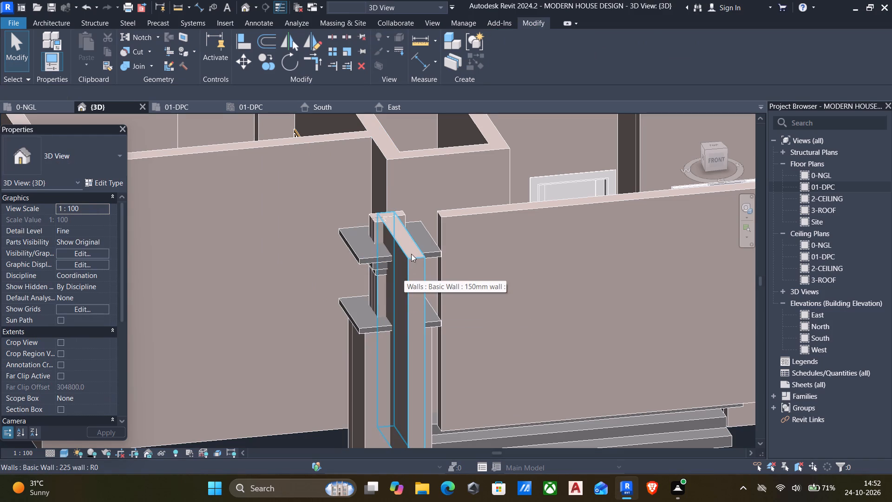
Temporarily hide the 225 wall through the pillar and the two 150mm walls projecting above its cap.
left_click(412, 253)
key("h")
key("h")
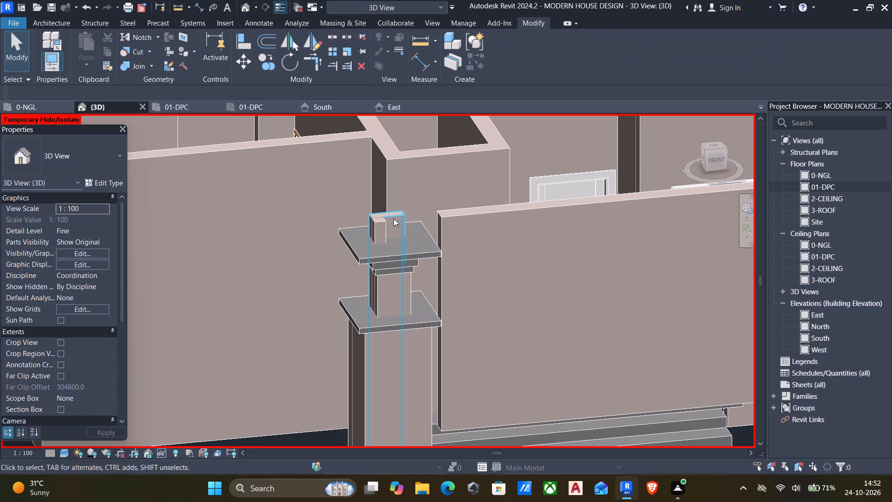
left_click(394, 216)
type("hh")
left_click(380, 226)
type("hh")
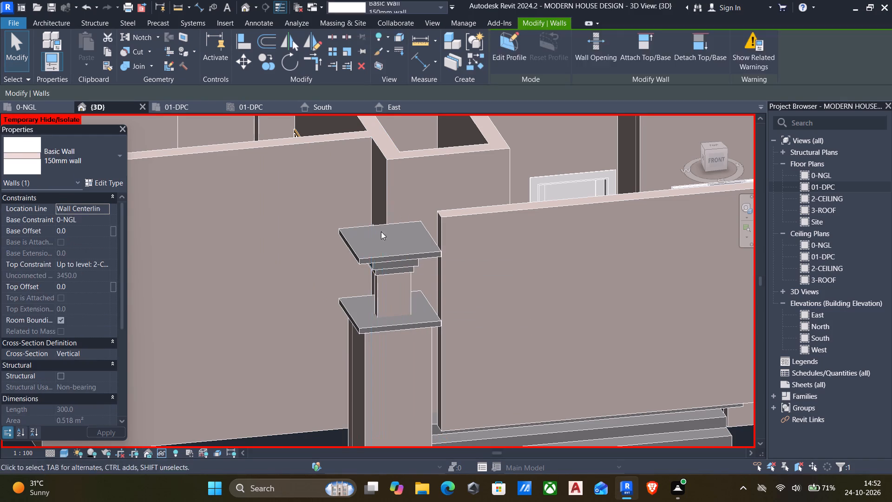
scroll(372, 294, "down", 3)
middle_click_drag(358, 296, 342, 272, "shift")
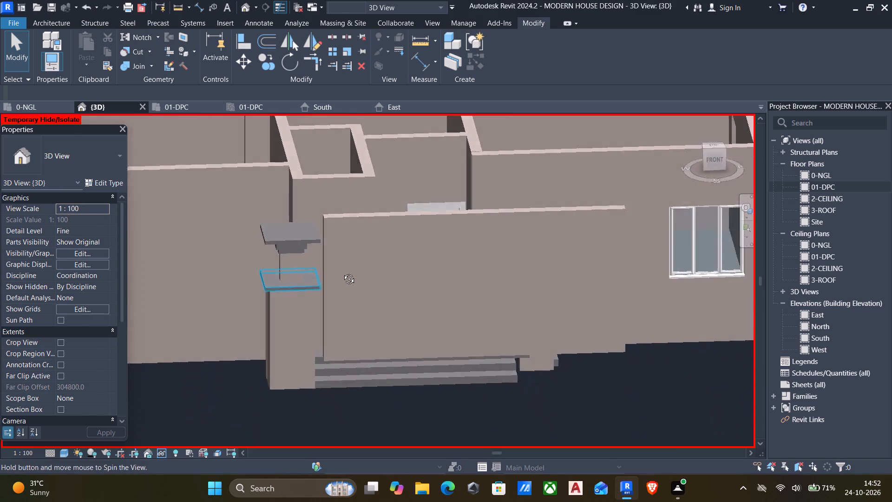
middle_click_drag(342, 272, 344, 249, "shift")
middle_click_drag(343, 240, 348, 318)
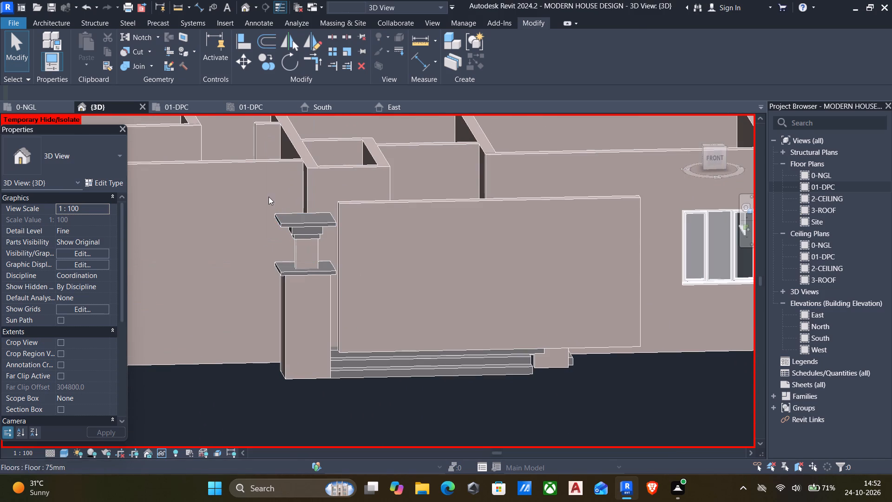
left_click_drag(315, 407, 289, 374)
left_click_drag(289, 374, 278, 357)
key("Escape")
Copy the whole pillar about 4930 mm horizontally in the 01-DPC floor plan, with Constrain off, to the 6" floor corner at the steps' other end.
scroll(310, 369, "down", 6)
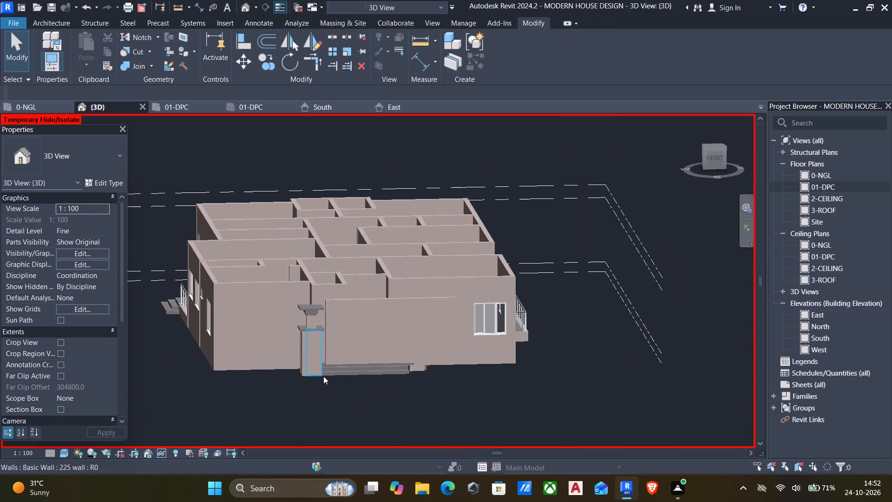
scroll(451, 396, "down", 6)
scroll(535, 388, "up", 1)
middle_click_drag(472, 343, 473, 342, "shift")
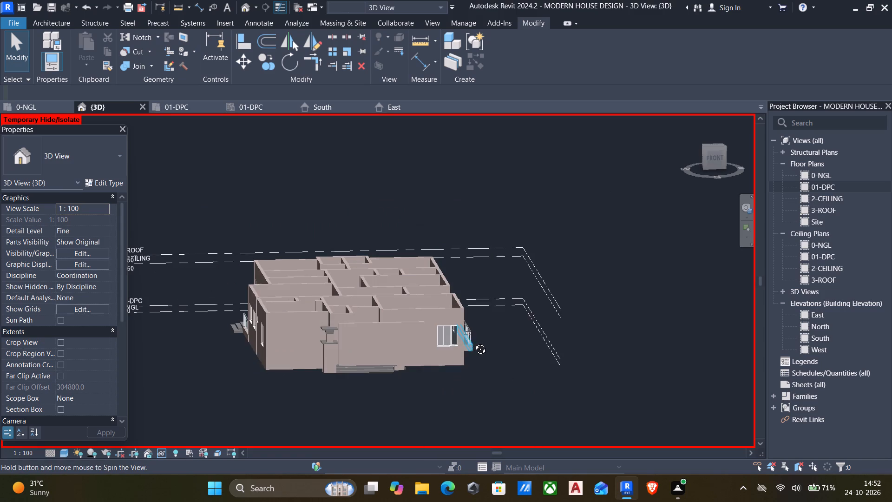
middle_click_drag(473, 342, 387, 376, "shift")
middle_click_drag(158, 397, 210, 365)
scroll(231, 315, "up", 5)
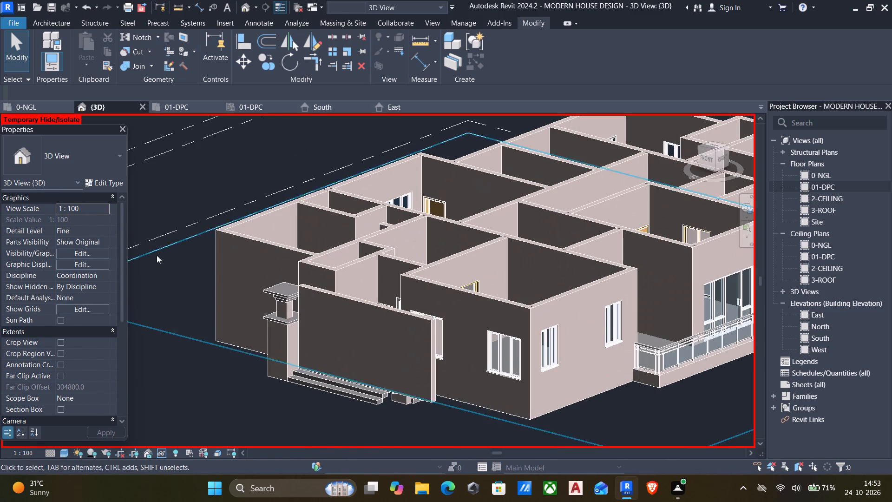
left_click_drag(148, 190, 227, 297)
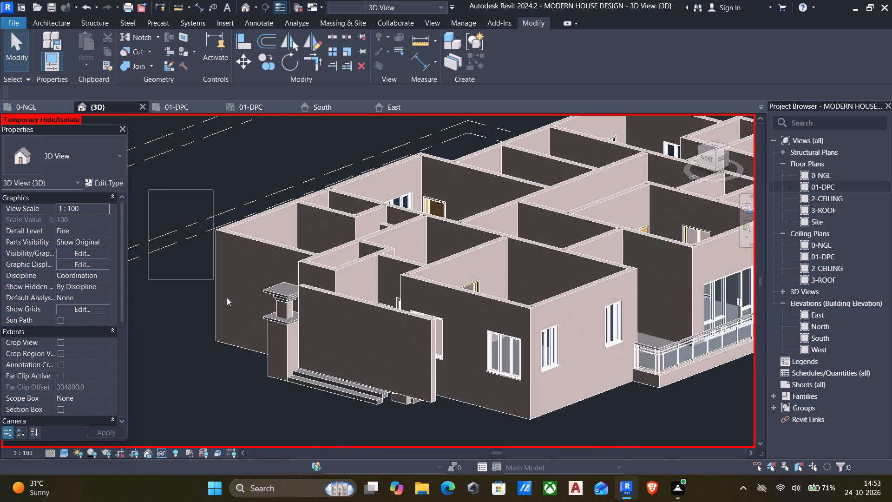
left_click_drag(227, 297, 313, 419)
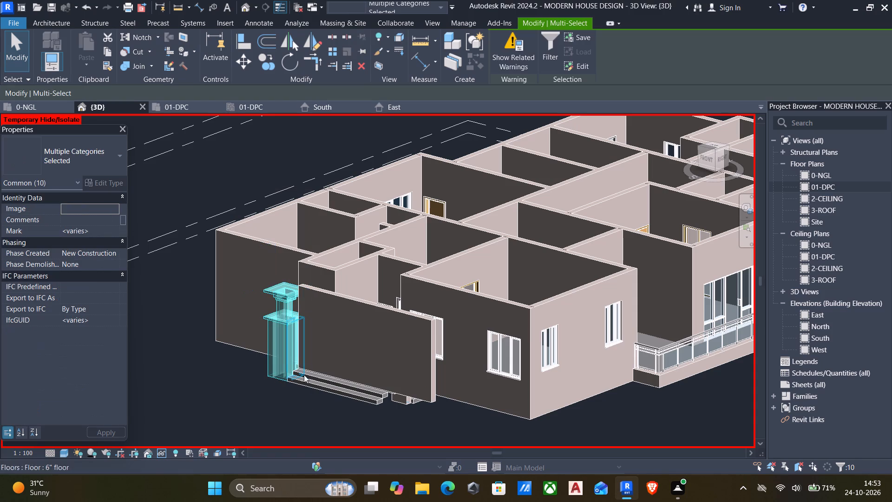
middle_click_drag(253, 412, 518, 391, "shift")
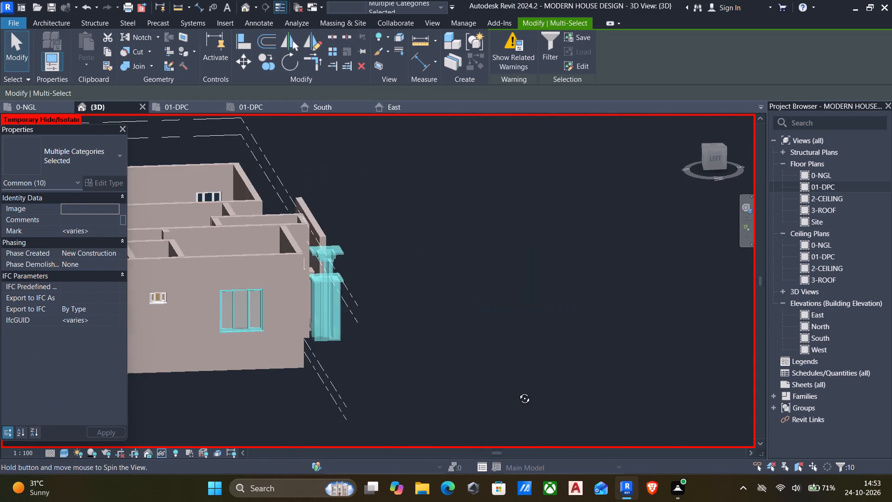
middle_click_drag(518, 391, 516, 393, "shift")
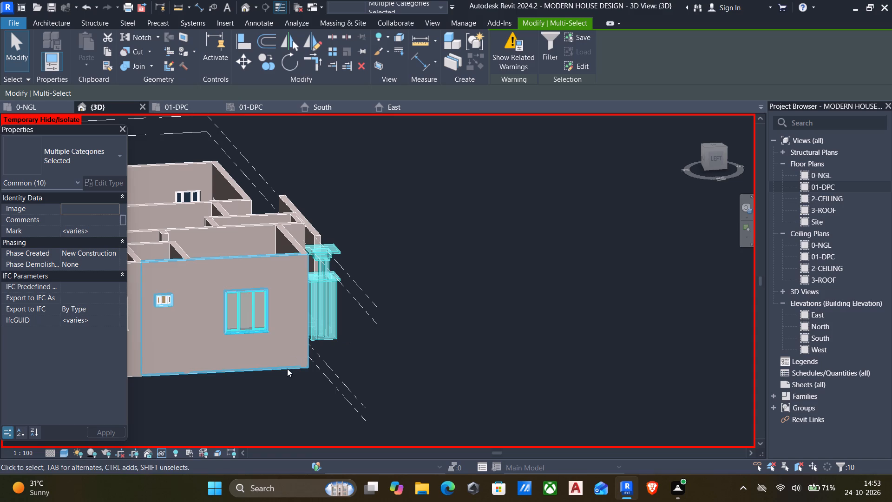
left_click(247, 339, "ctrl")
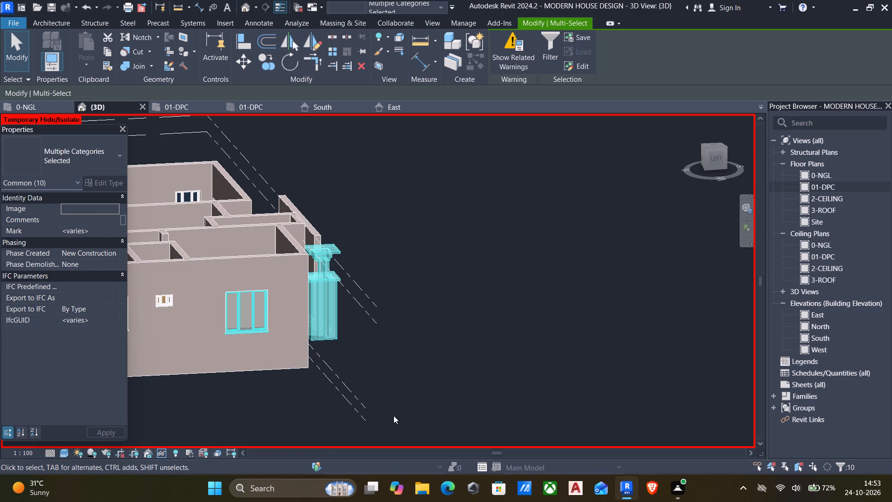
middle_click_drag(405, 340, 251, 368, "shift")
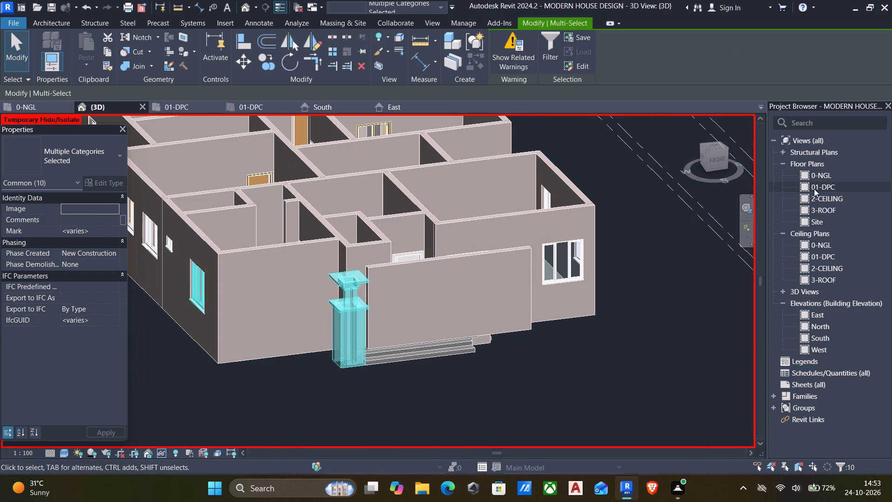
double_click(802, 186)
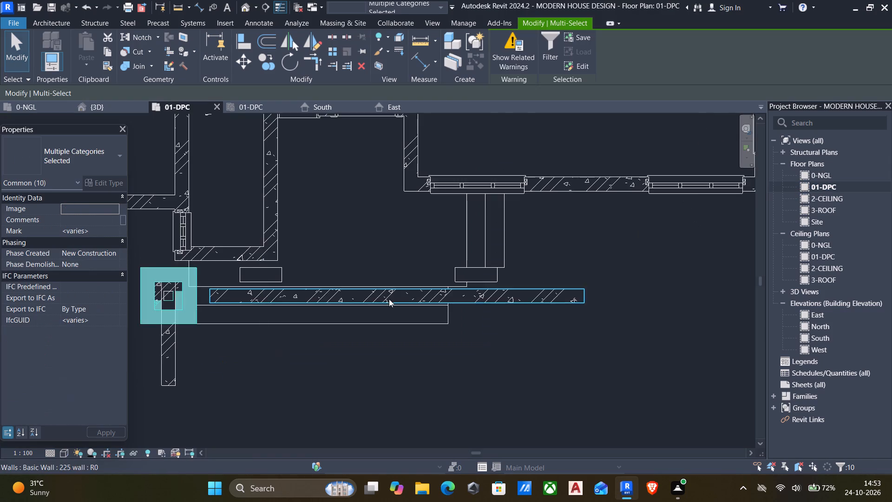
scroll(388, 299, "down", 2)
key("c")
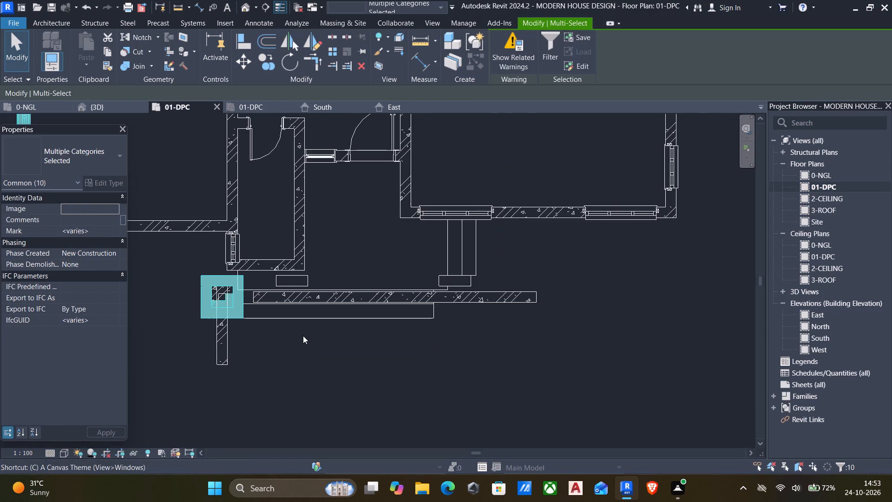
key("o")
scroll(197, 268, "up", 3)
scroll(239, 281, "up", 4)
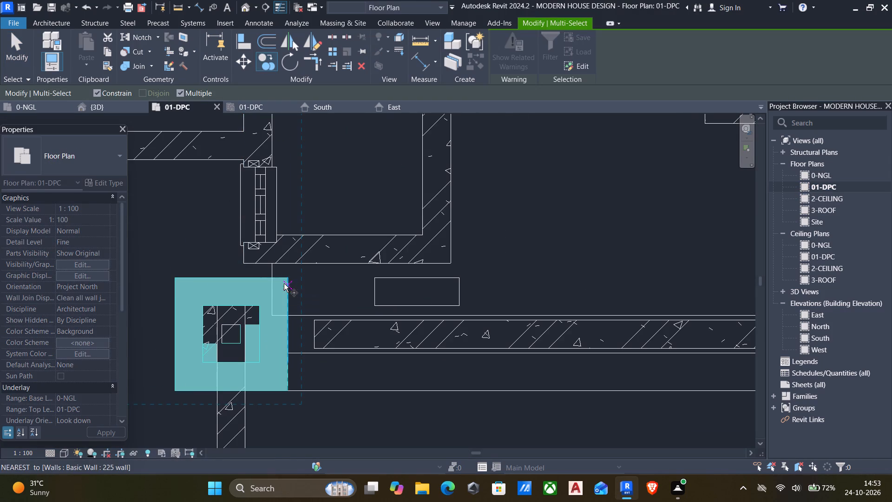
left_click(289, 278)
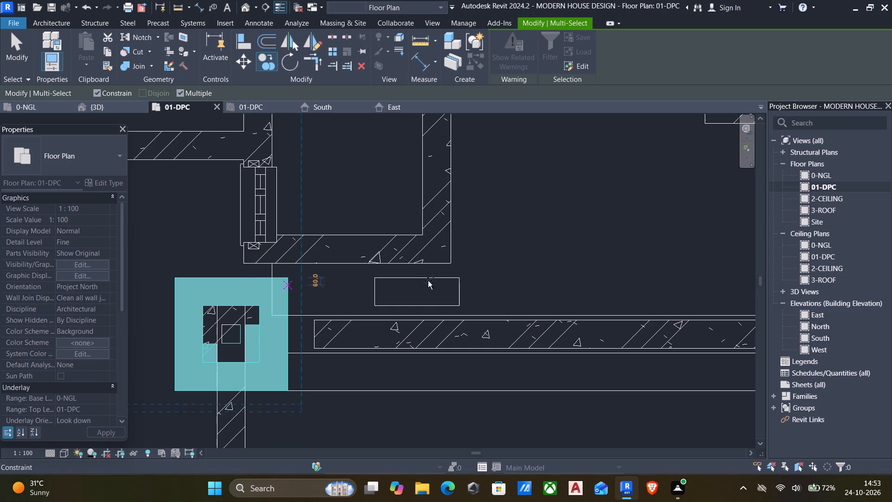
left_click(95, 91)
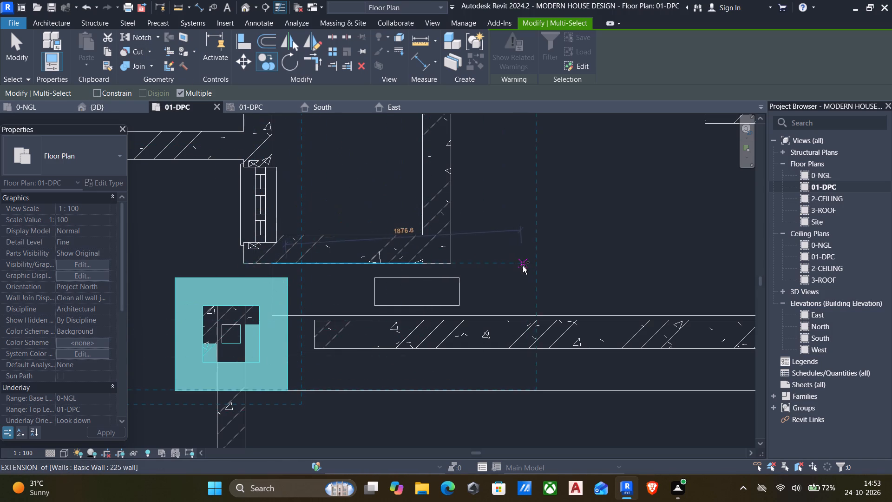
middle_click_drag(523, 266, 328, 290)
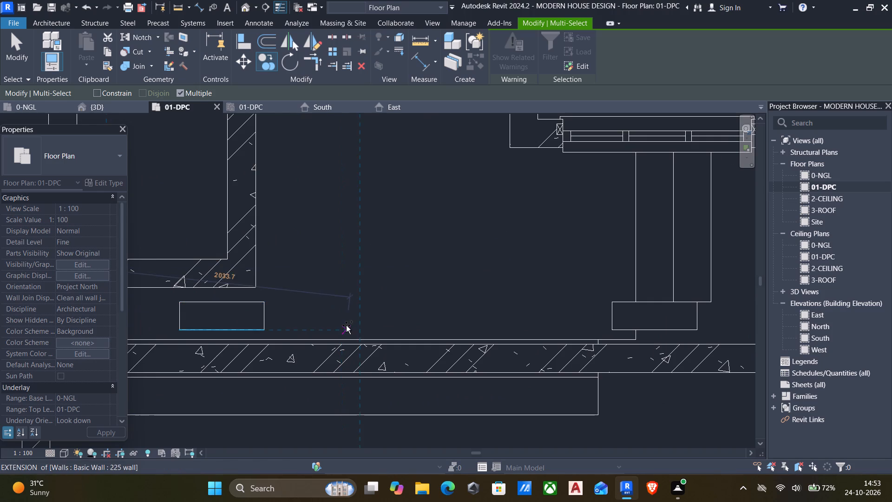
middle_click_drag(500, 283, 243, 314)
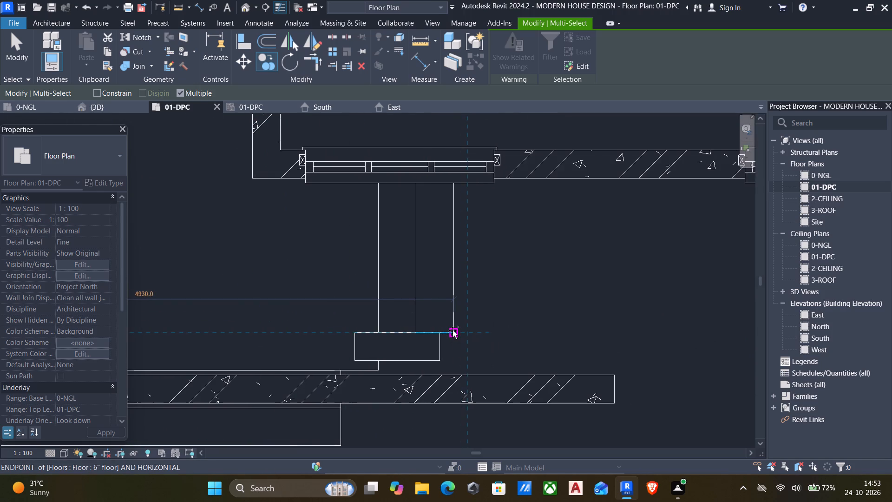
left_click(453, 330)
scroll(420, 338, "down", 4)
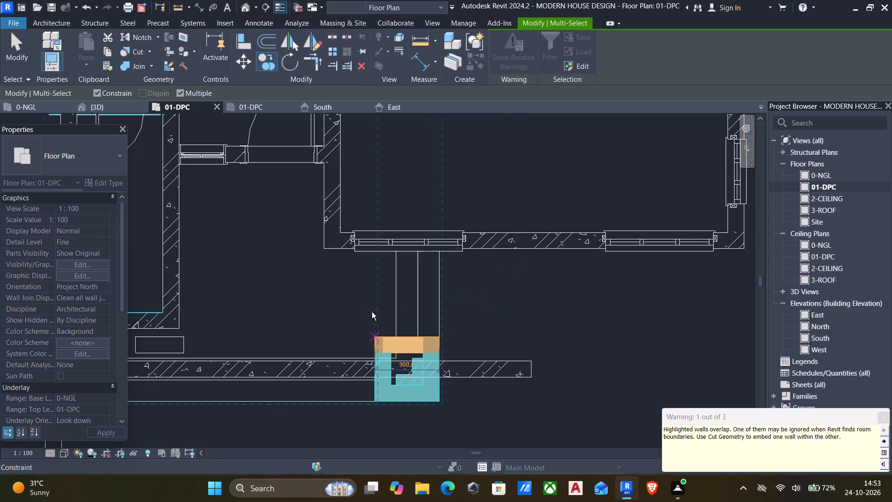
key("Escape")
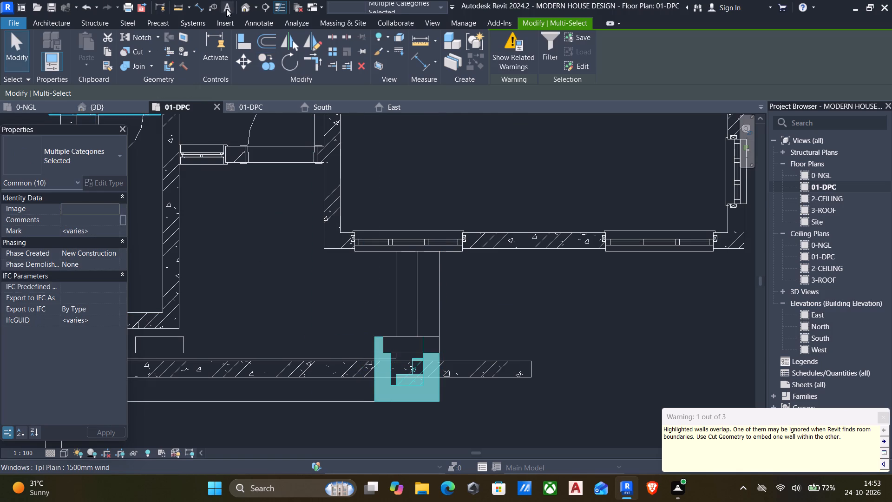
Examine the copied entrance pillar in the 3D view, including straight on from the front.
left_click(239, 9)
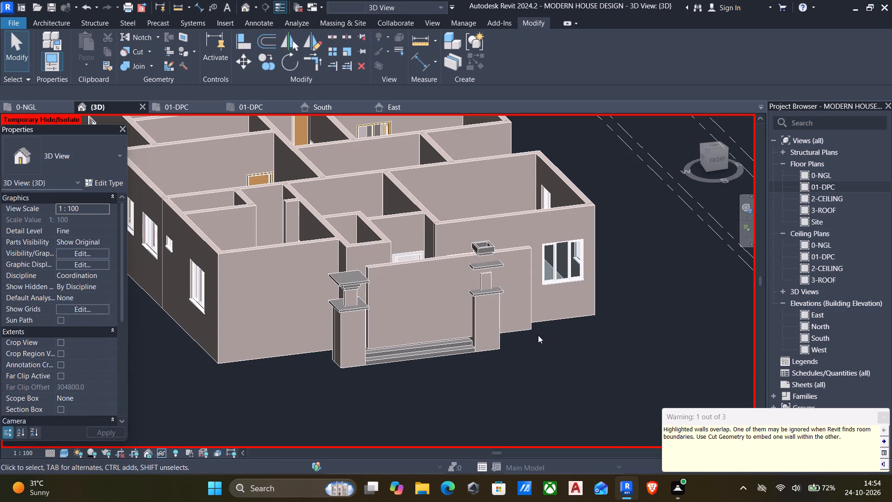
middle_click_drag(534, 332, 476, 262, "shift")
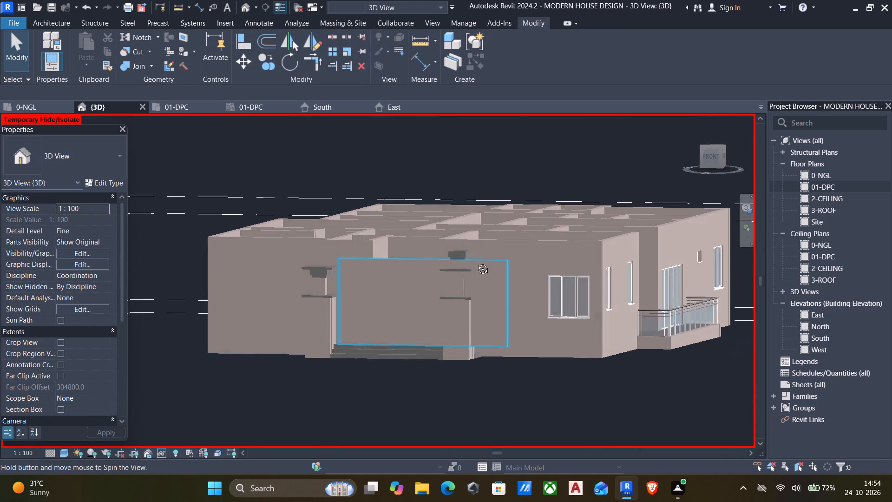
middle_click_drag(476, 262, 478, 263, "shift")
scroll(409, 296, "up", 4)
scroll(467, 276, "up", 3)
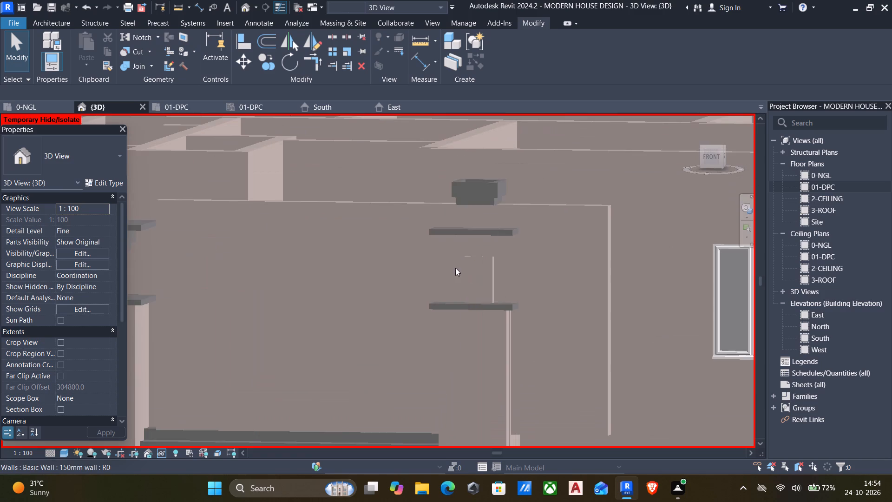
middle_click_drag(403, 335, 474, 298)
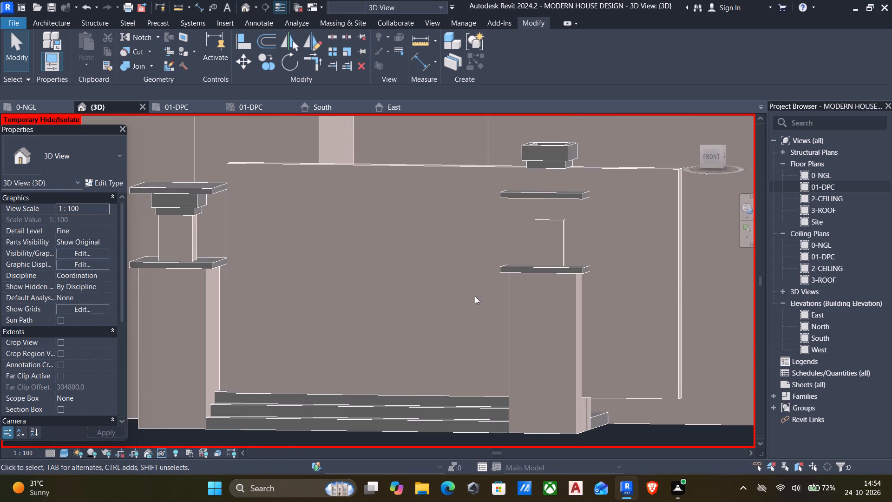
scroll(403, 293, "down", 3)
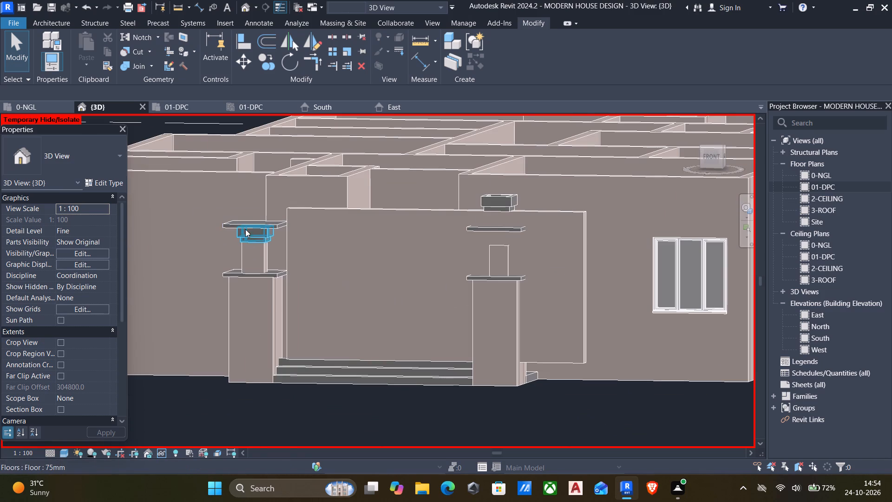
left_click(713, 158)
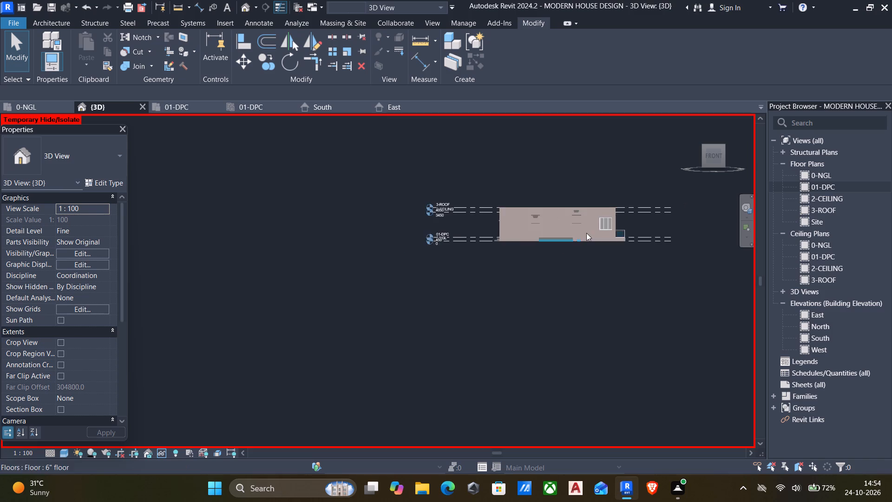
scroll(586, 233, "up", 4)
scroll(474, 280, "up", 4)
scroll(332, 316, "up", 5)
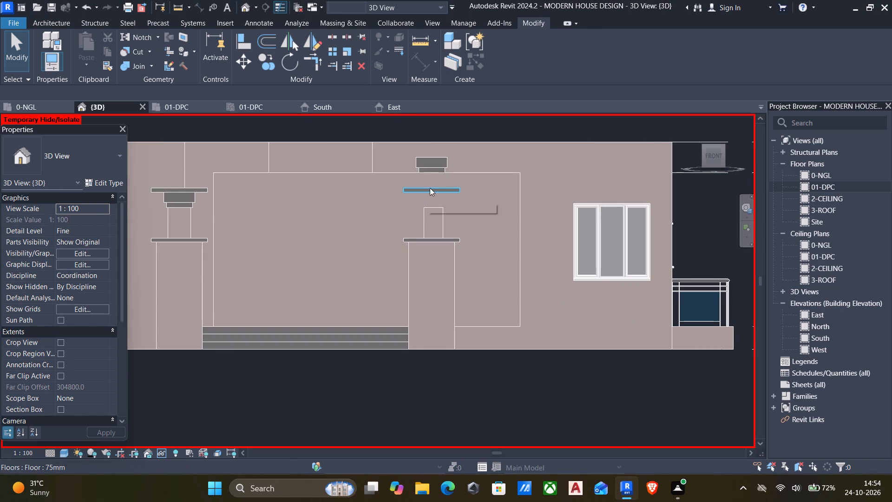
scroll(425, 163, "up", 4)
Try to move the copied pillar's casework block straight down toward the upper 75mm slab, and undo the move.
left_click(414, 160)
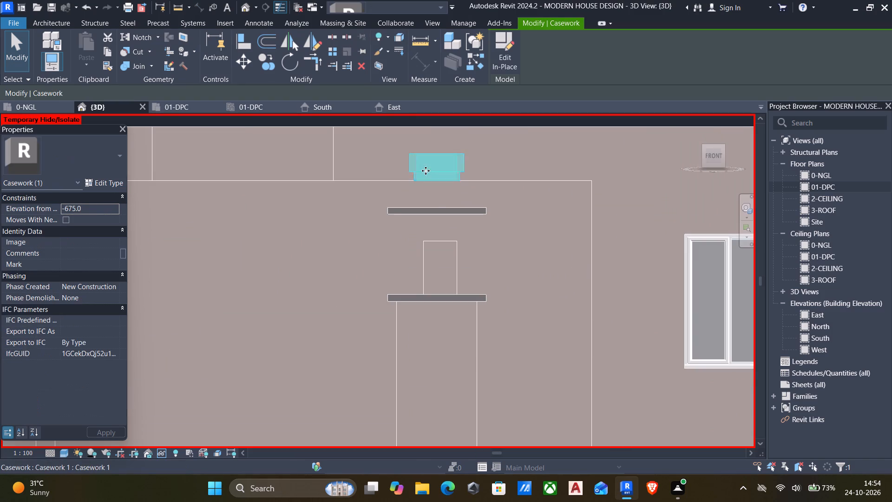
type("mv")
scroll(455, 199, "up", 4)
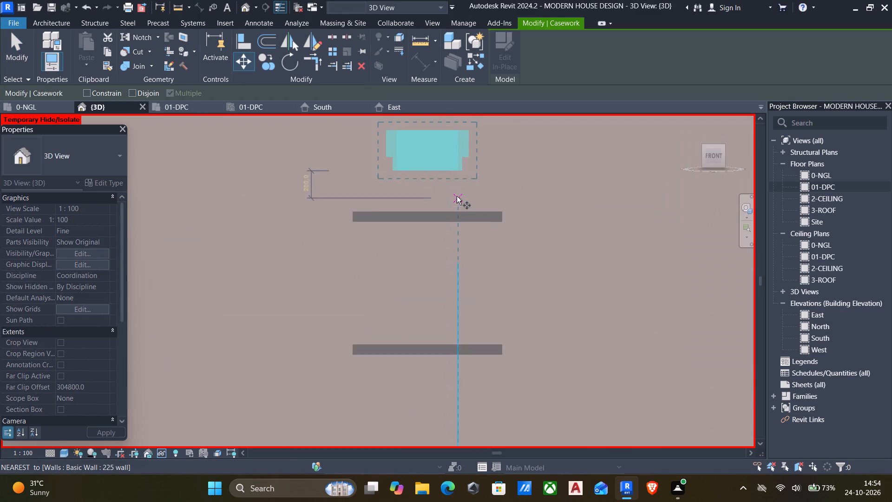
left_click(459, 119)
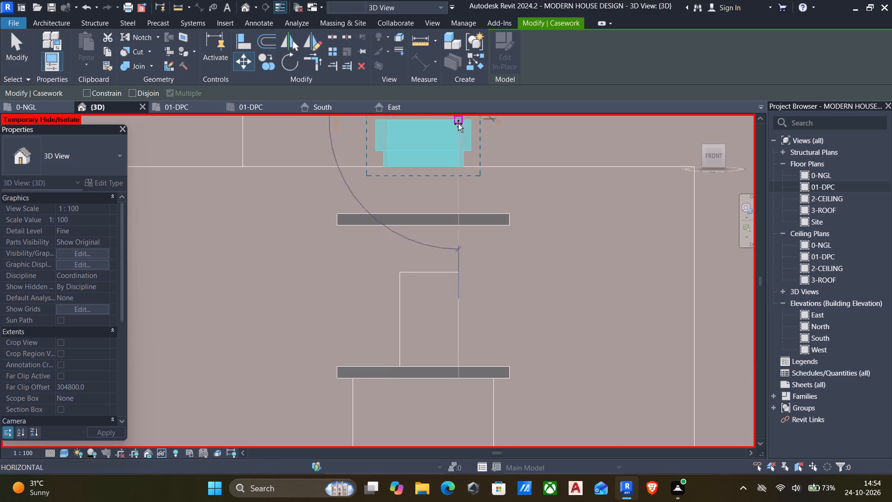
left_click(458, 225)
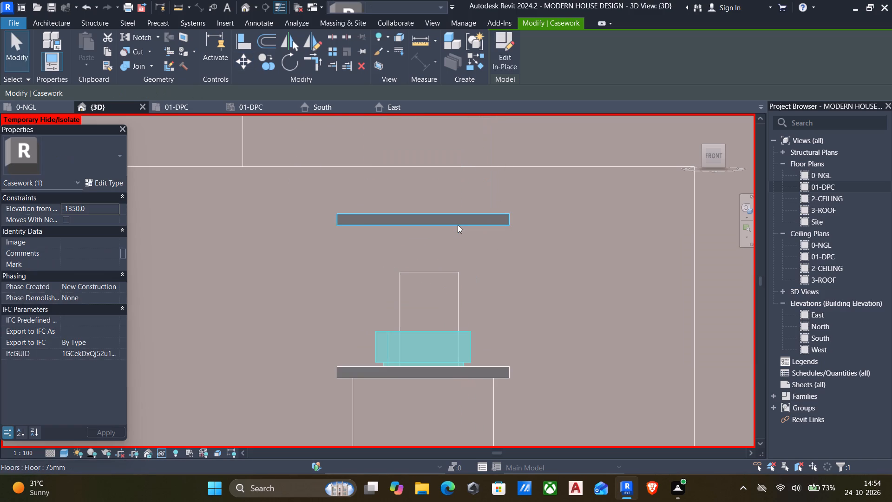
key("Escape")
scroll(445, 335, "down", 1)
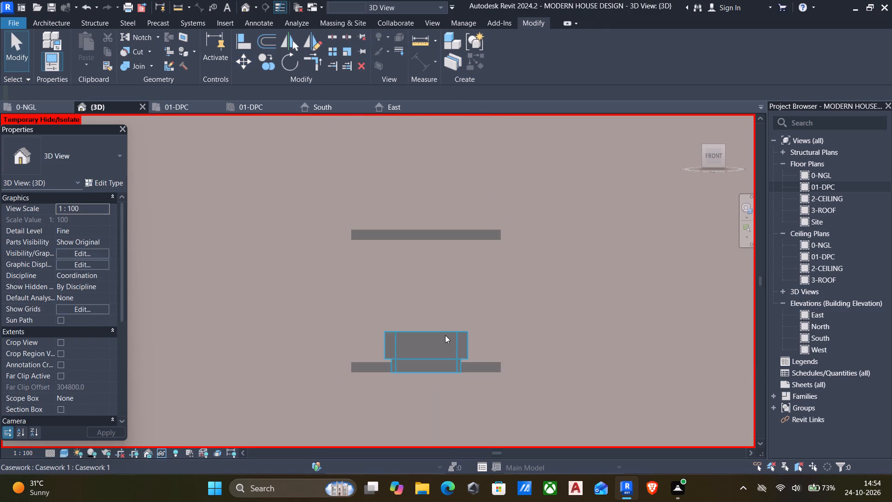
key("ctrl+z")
Move the copied pillar's casework straight down, from its top edge to the upper 75mm slab, to elevation -1275.
scroll(448, 321, "down", 4)
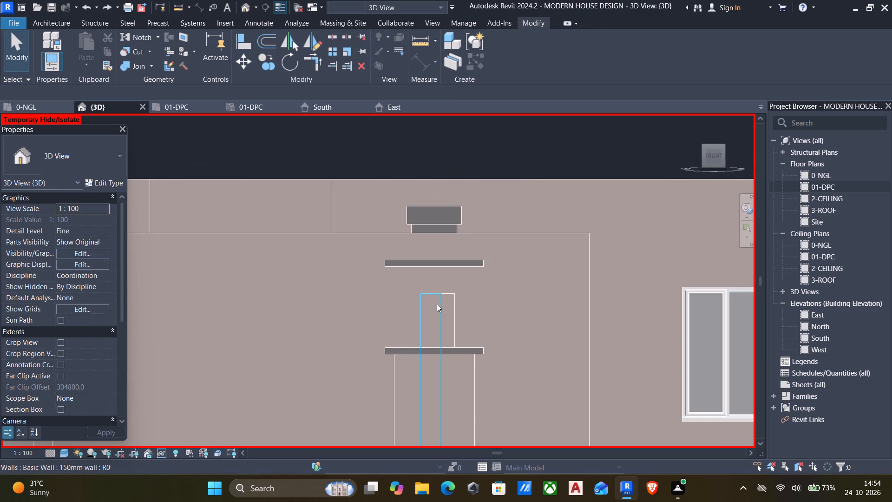
left_click(422, 226)
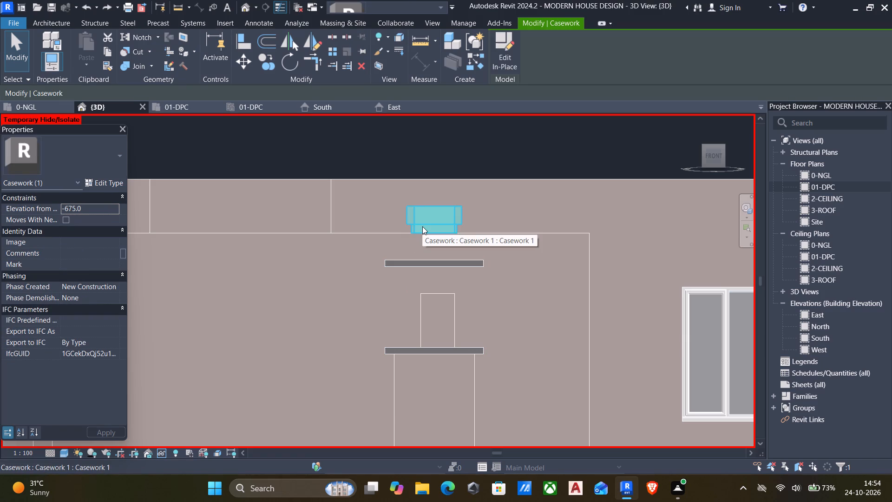
type("mv")
left_click(454, 206)
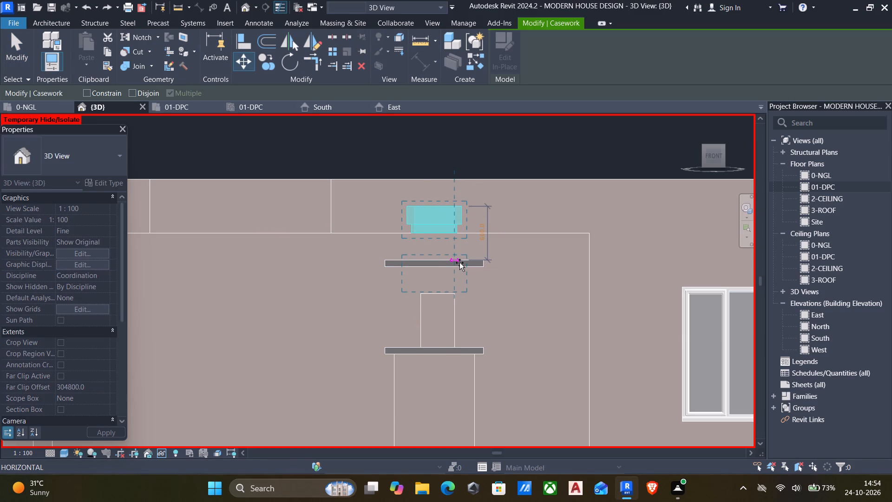
left_click(459, 263)
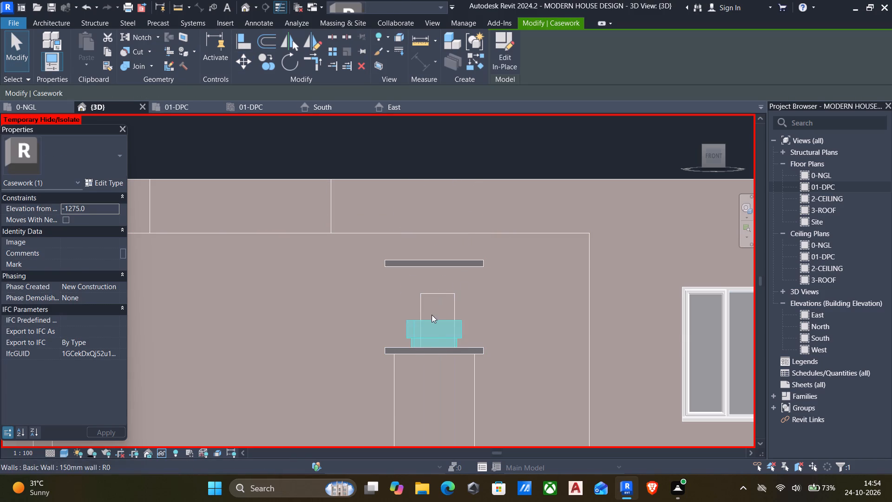
Nudge the casework upward to elevation -675, so that its top meets the underside of the copied pillar's upper 75mm slab.
key("Up")
key("Up")
key("Up")
key("Up")
key("Up")
key("Up")
key("Up")
key("Up")
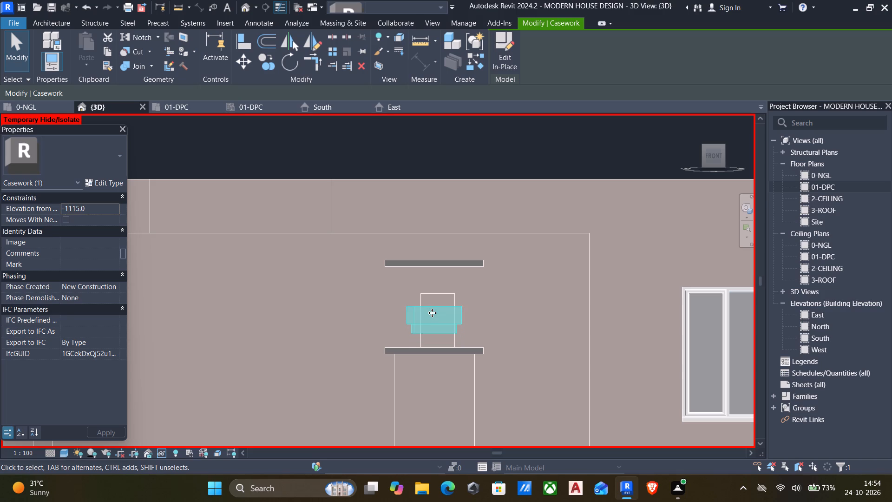
key("Up")
key("Up")
key("Up")
key("Up")
scroll(430, 325, "down", 6)
key("Up")
key("Up")
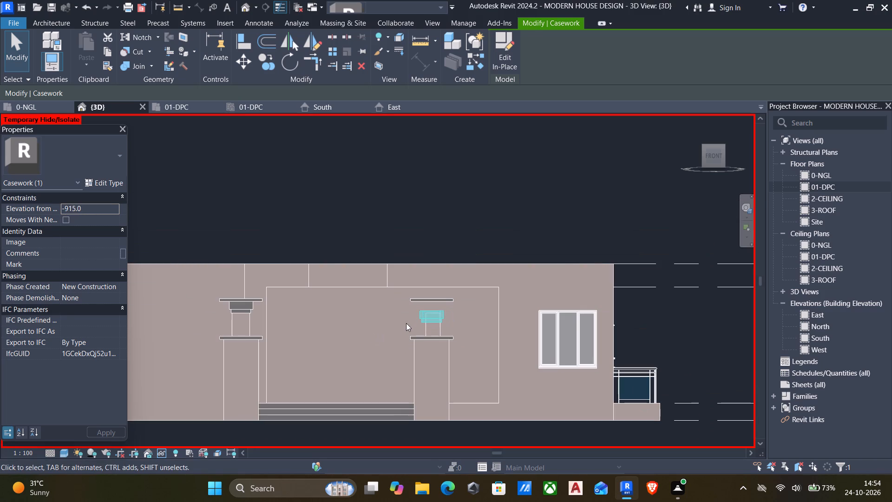
key("Up")
key("Up")
key("Up")
key("Up")
scroll(420, 323, "up", 8)
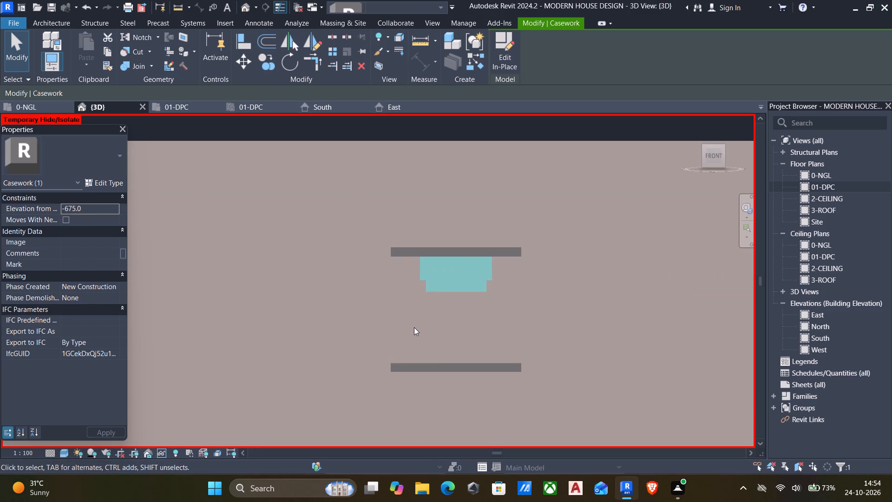
scroll(461, 327, "up", 2)
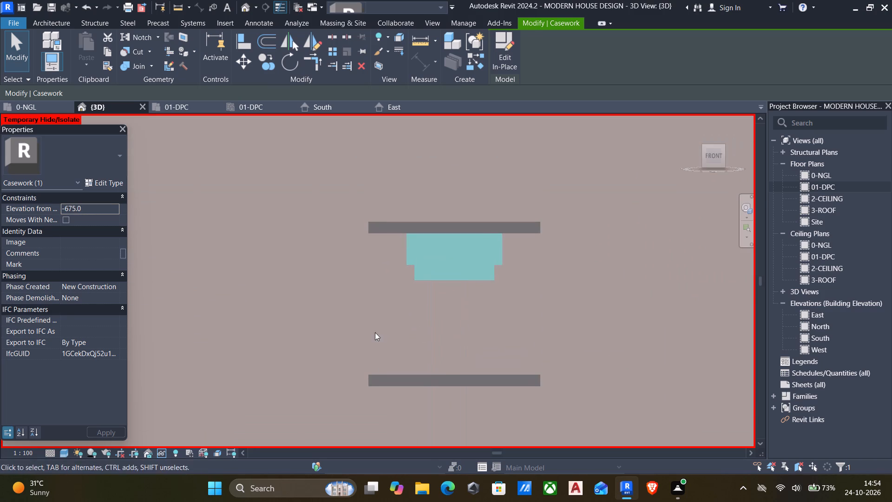
middle_click_drag(373, 334, 426, 300)
scroll(429, 300, "down", 4)
key("Escape")
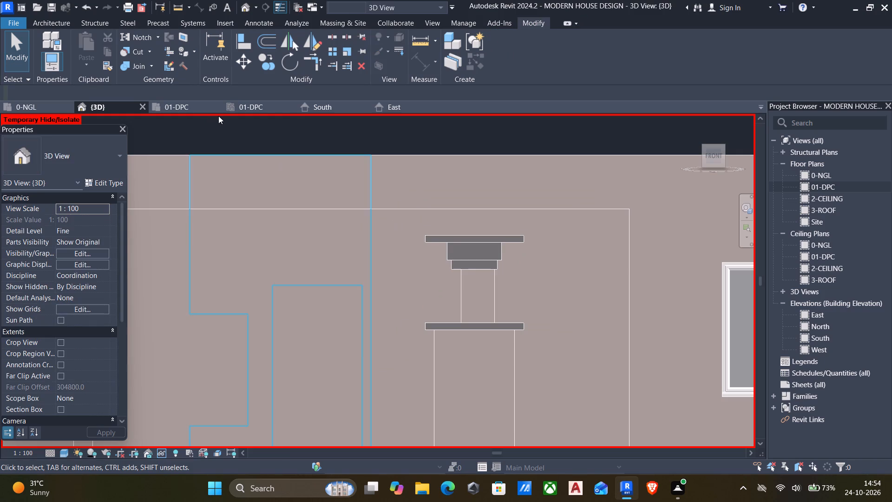
Examine both entrance pillars and the steps from several angles in the 3D view.
left_click(248, 7)
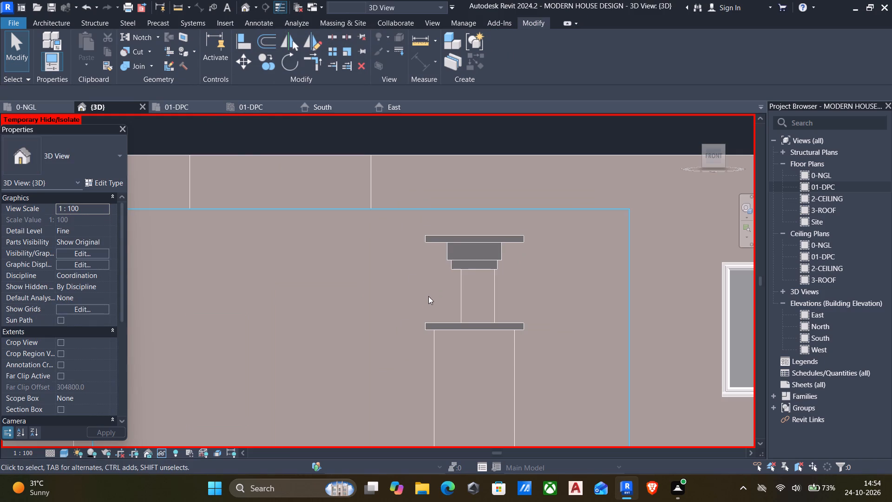
middle_click_drag(428, 297, 357, 379, "shift")
middle_click_drag(344, 388, 557, 210)
scroll(549, 210, "down", 4)
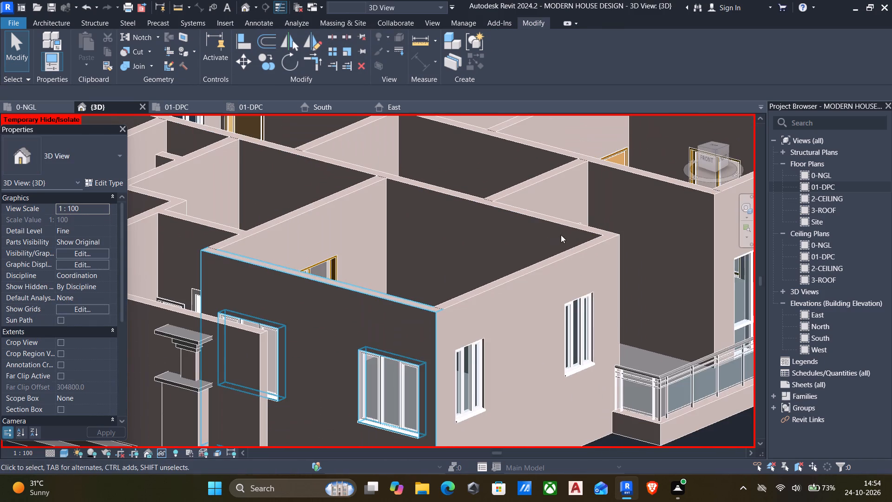
middle_click_drag(506, 272, 685, 149)
middle_click_drag(496, 217, 595, 222)
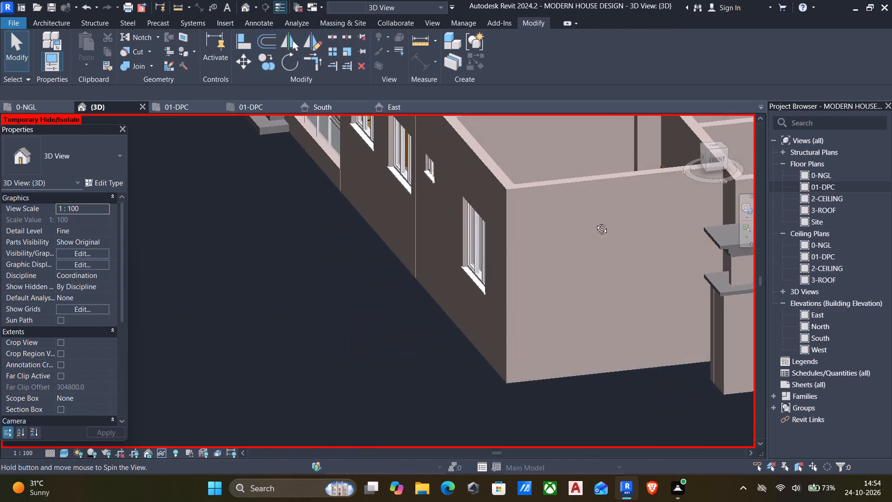
middle_click_drag(595, 222, 521, 216)
middle_click_drag(498, 285, 476, 267)
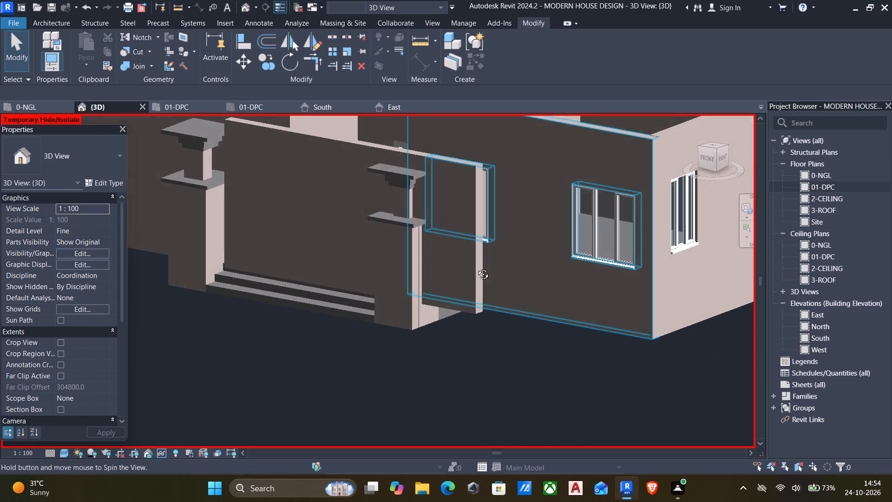
middle_click_drag(476, 267, 481, 265)
scroll(434, 292, "down", 2)
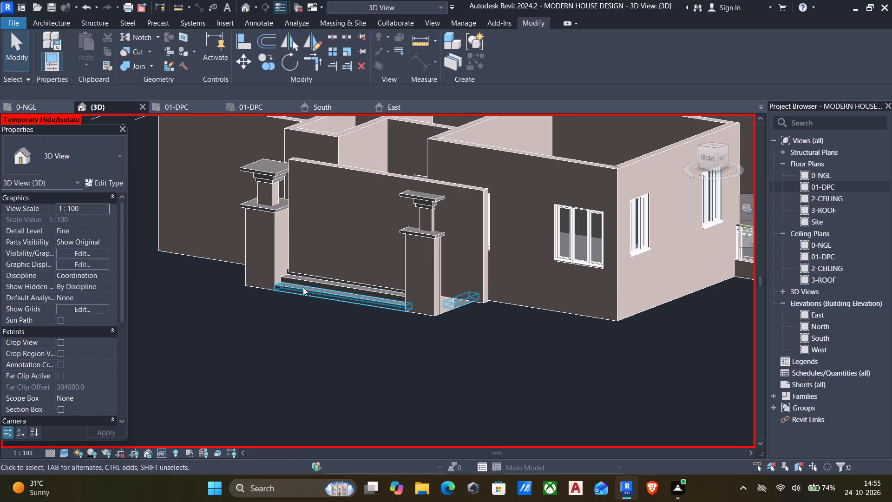
Reset the temporary hiding in the 3D view.
type("hr")
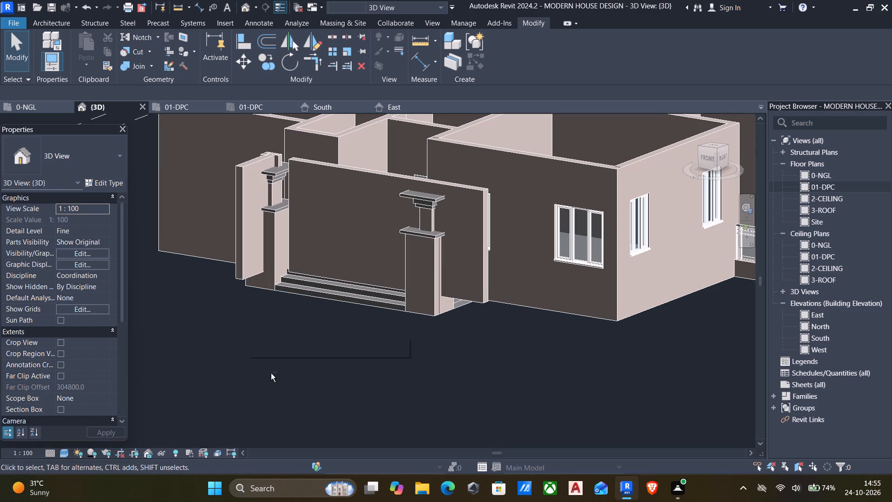
scroll(296, 390, "down", 7)
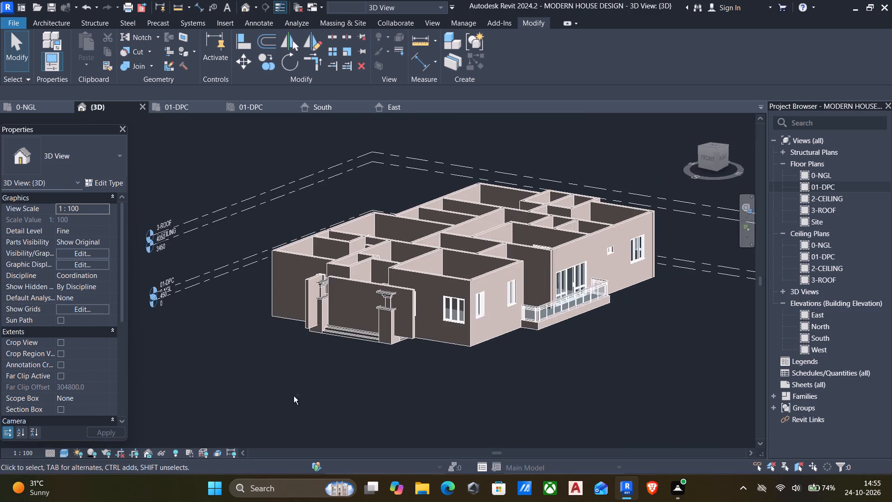
Delete the two 150mm walls projecting above the original pillar's cap beside the entrance steps.
scroll(301, 399, "up", 1)
middle_click_drag(292, 381, 413, 447, "shift")
scroll(683, 317, "up", 3)
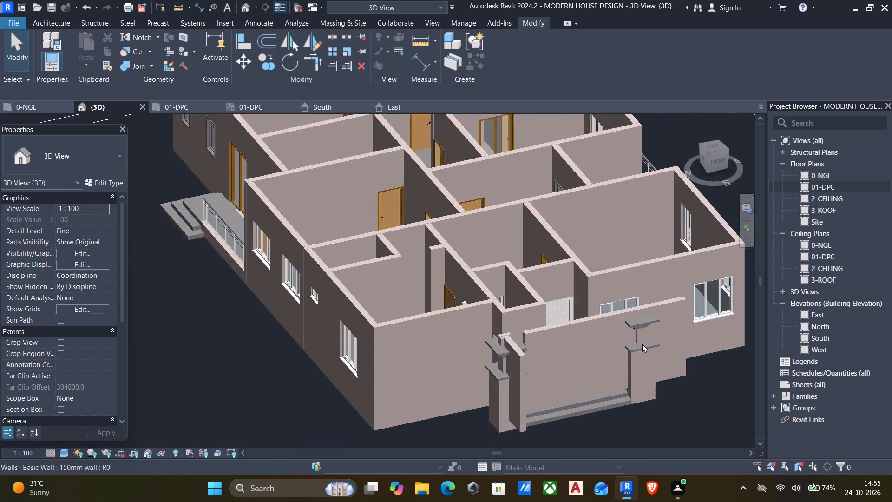
scroll(642, 344, "up", 2)
scroll(535, 357, "up", 4)
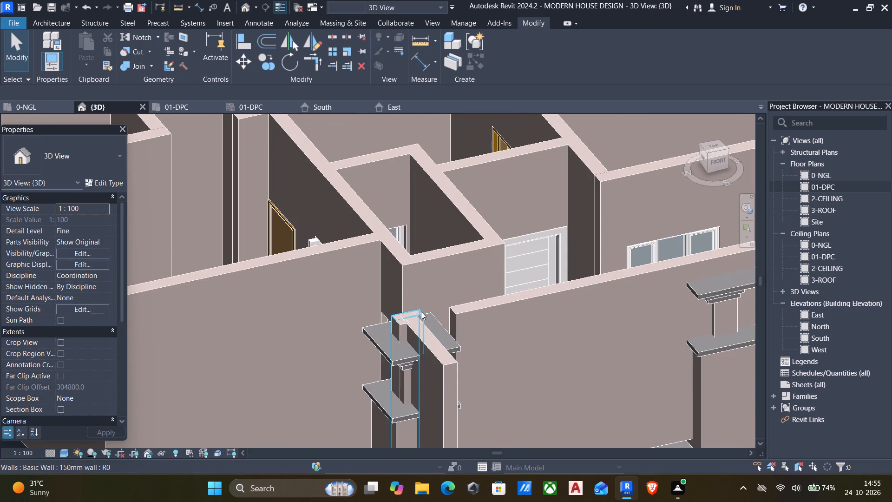
scroll(421, 311, "up", 5)
left_click(422, 311)
key("Delete")
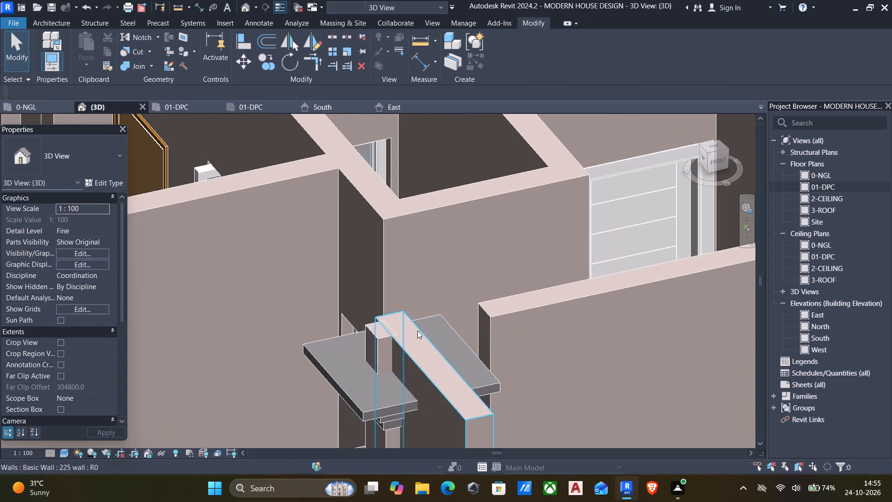
left_click(377, 341)
key("Delete")
Temporarily hide the 225 wall running through the original pillar beside the entrance steps.
scroll(418, 344, "down", 6)
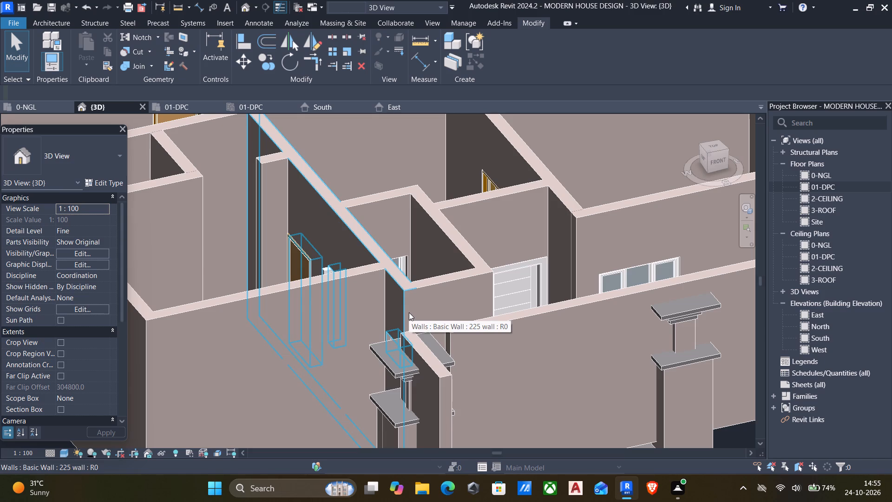
middle_click_drag(381, 337, 352, 174)
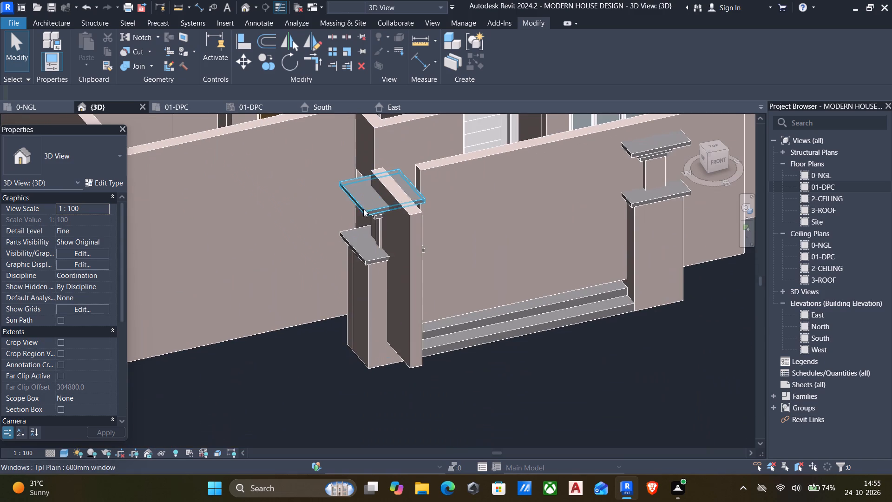
left_click(418, 251)
type("hh")
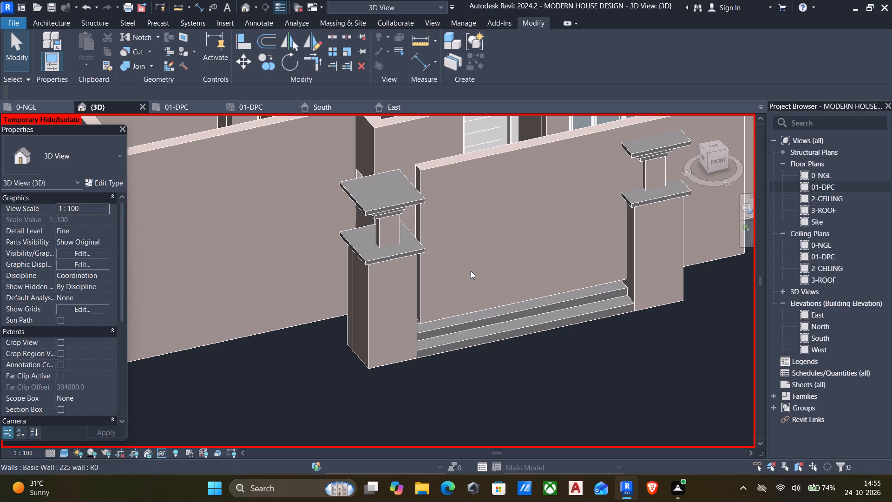
middle_click_drag(463, 273, 847, 295, "shift")
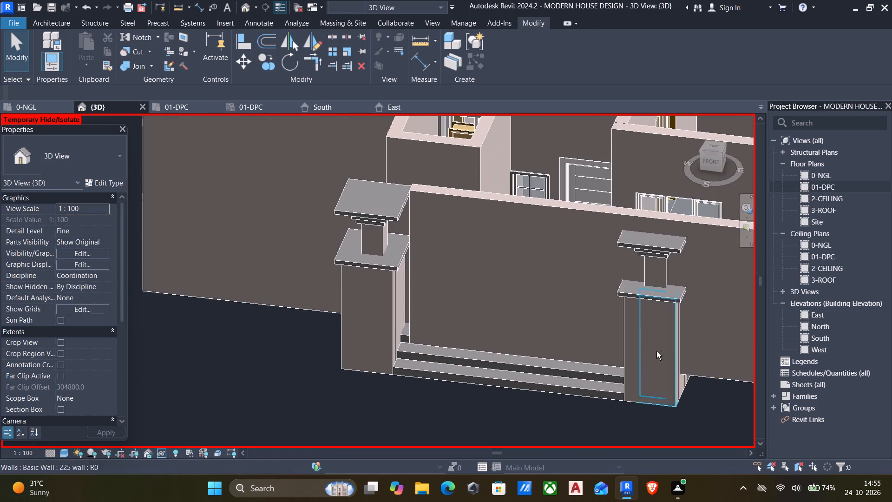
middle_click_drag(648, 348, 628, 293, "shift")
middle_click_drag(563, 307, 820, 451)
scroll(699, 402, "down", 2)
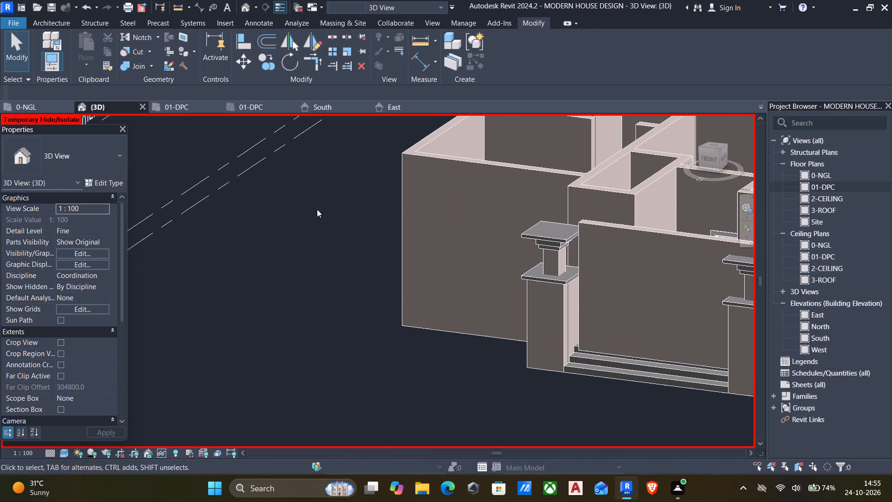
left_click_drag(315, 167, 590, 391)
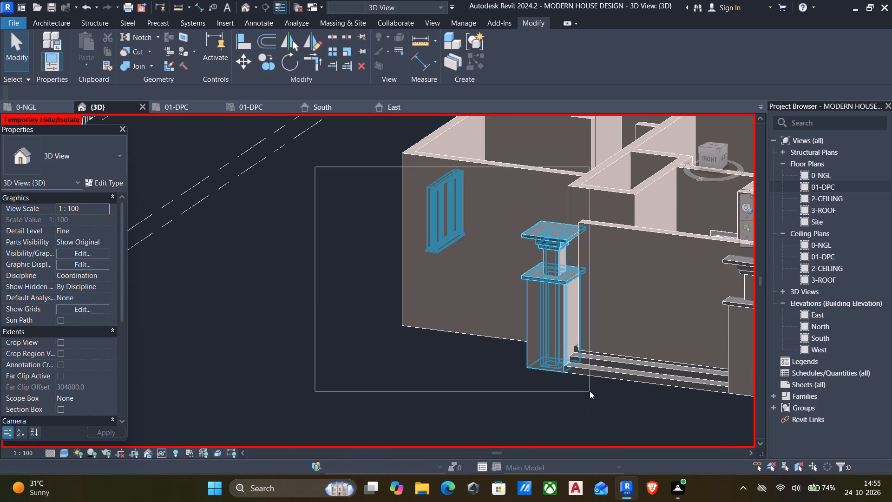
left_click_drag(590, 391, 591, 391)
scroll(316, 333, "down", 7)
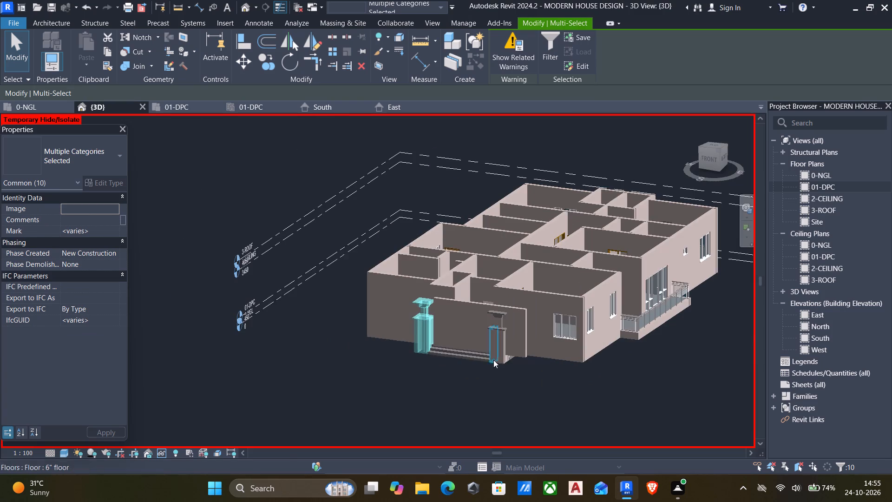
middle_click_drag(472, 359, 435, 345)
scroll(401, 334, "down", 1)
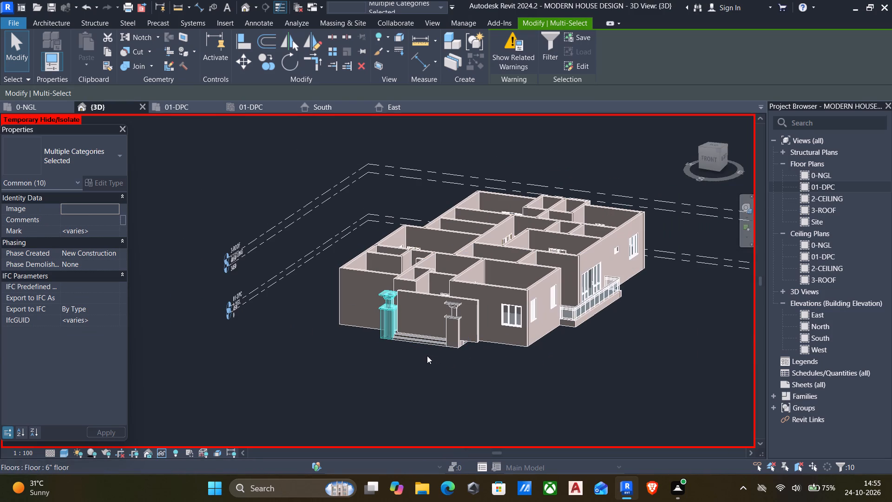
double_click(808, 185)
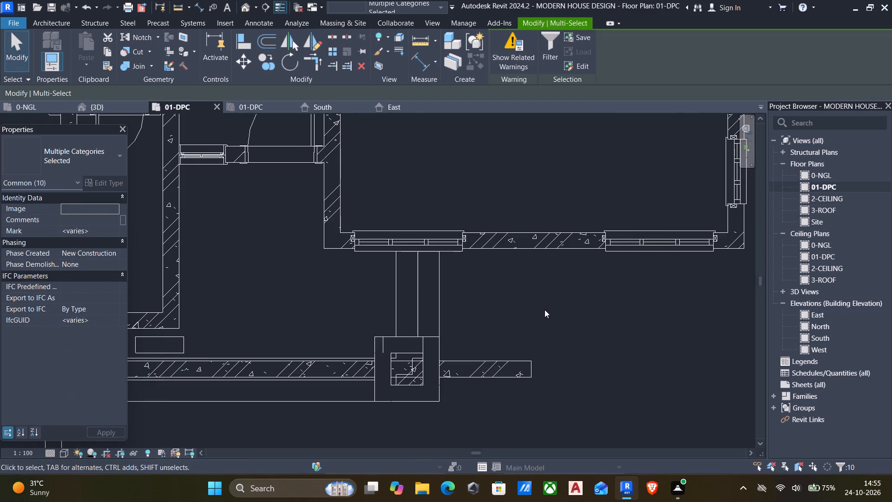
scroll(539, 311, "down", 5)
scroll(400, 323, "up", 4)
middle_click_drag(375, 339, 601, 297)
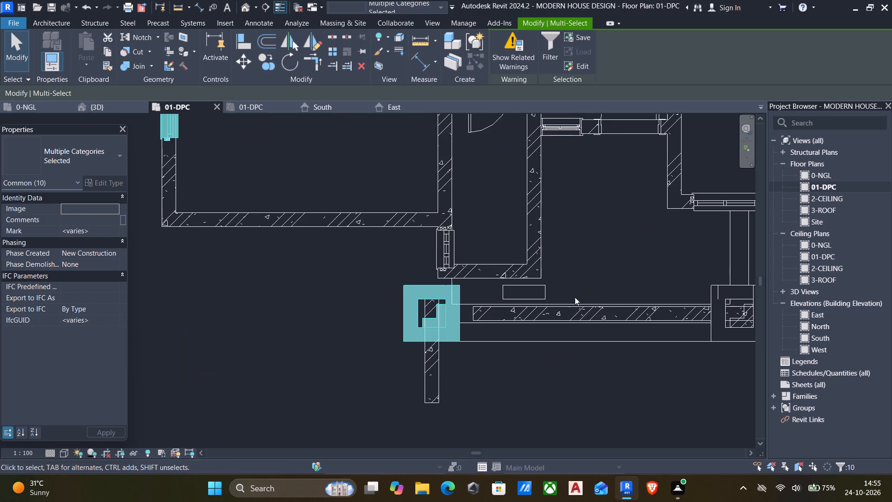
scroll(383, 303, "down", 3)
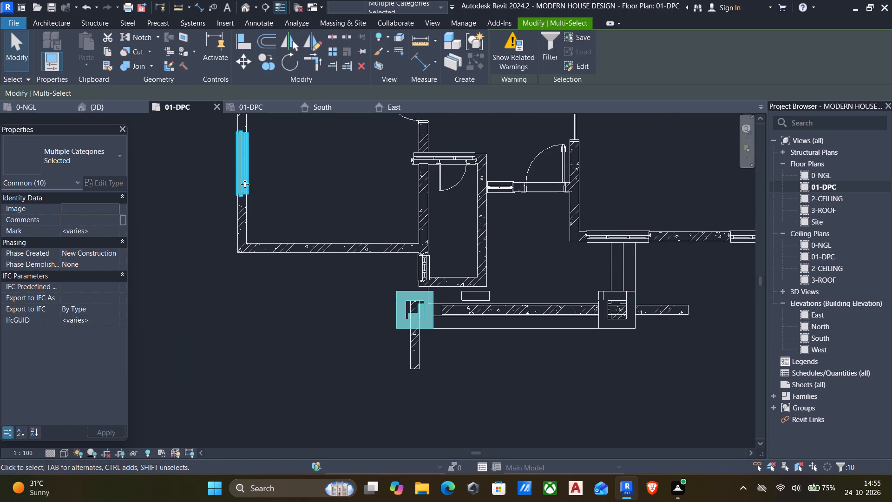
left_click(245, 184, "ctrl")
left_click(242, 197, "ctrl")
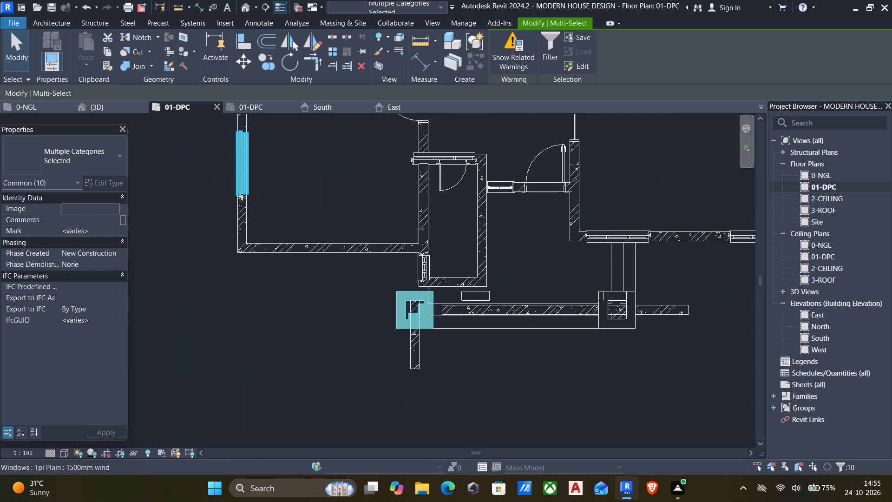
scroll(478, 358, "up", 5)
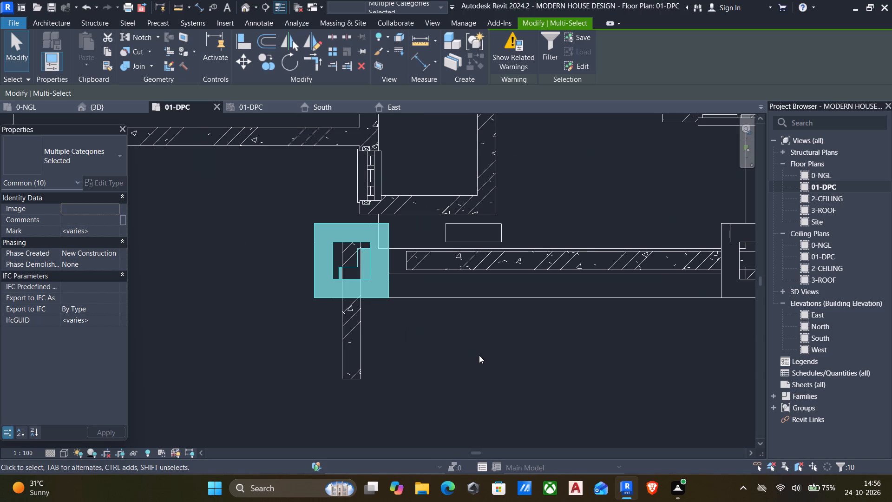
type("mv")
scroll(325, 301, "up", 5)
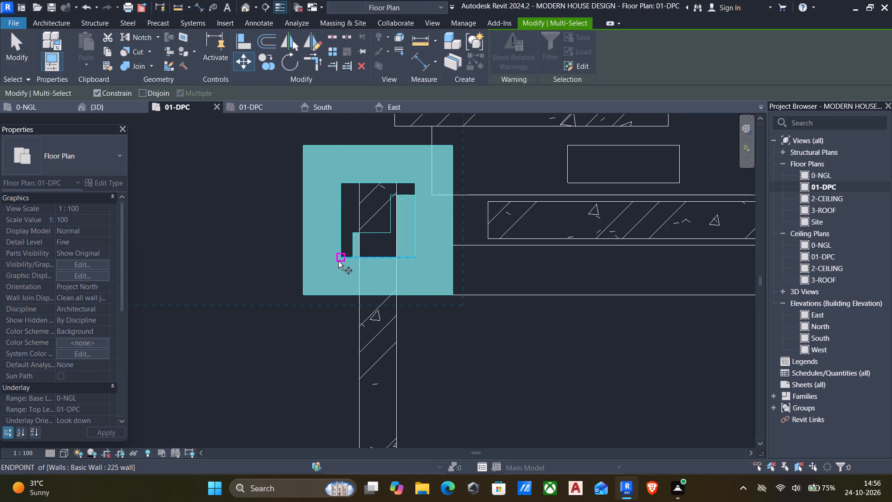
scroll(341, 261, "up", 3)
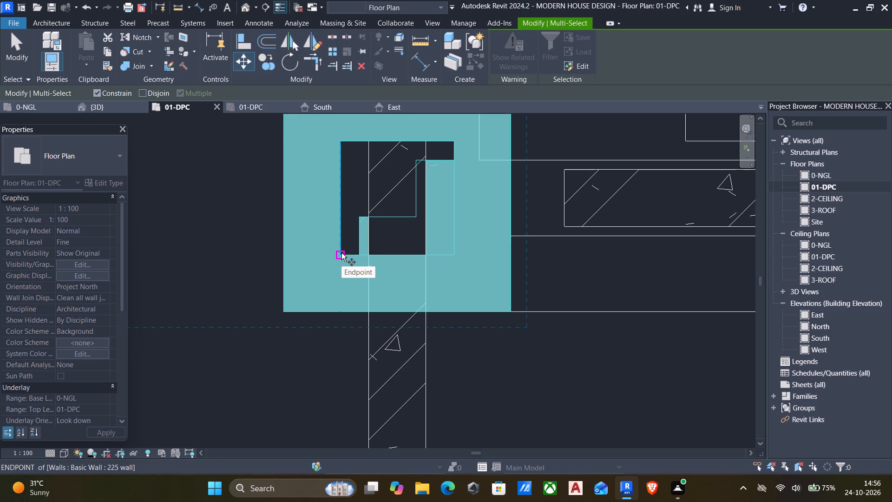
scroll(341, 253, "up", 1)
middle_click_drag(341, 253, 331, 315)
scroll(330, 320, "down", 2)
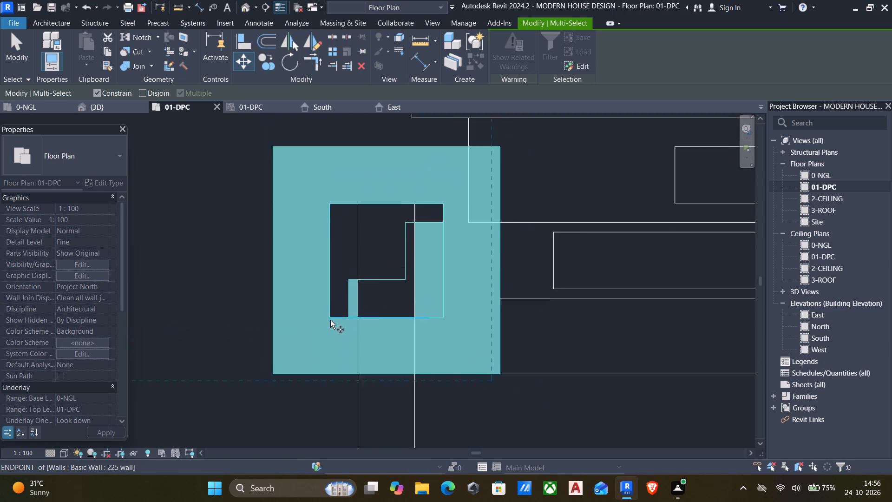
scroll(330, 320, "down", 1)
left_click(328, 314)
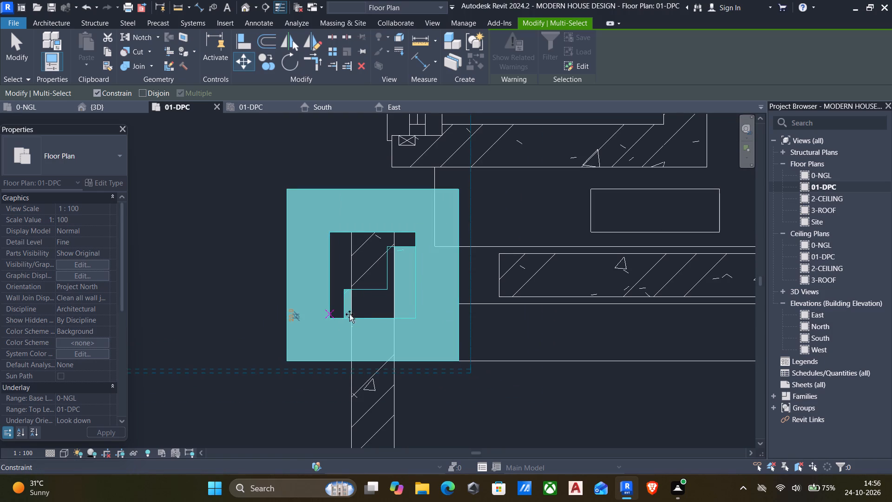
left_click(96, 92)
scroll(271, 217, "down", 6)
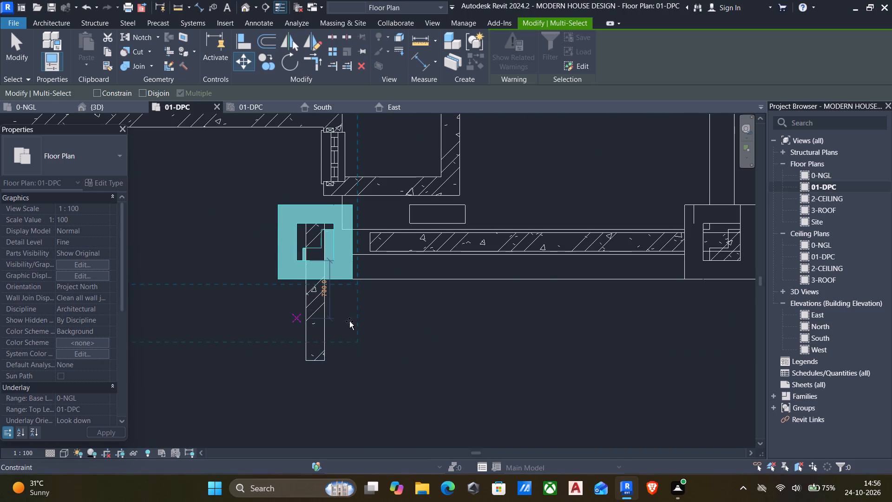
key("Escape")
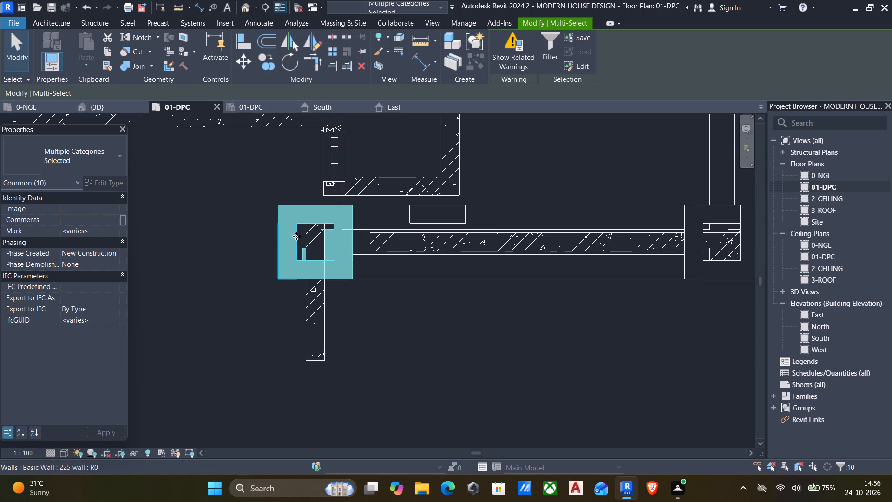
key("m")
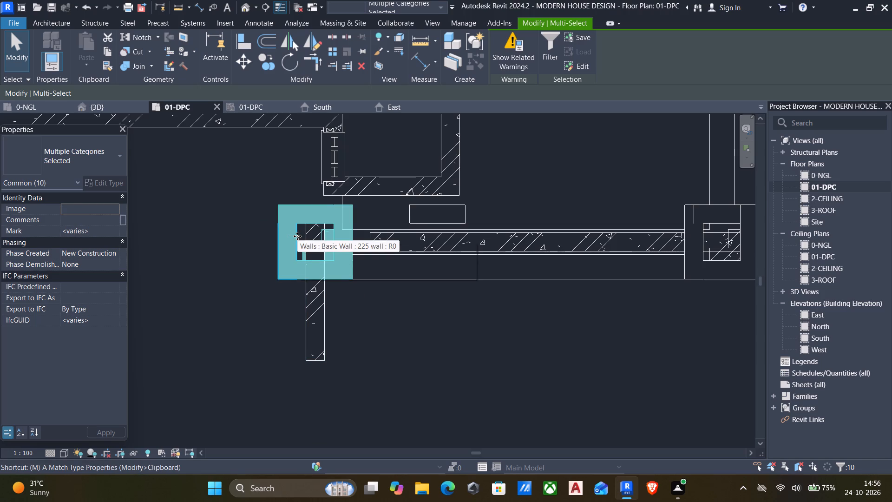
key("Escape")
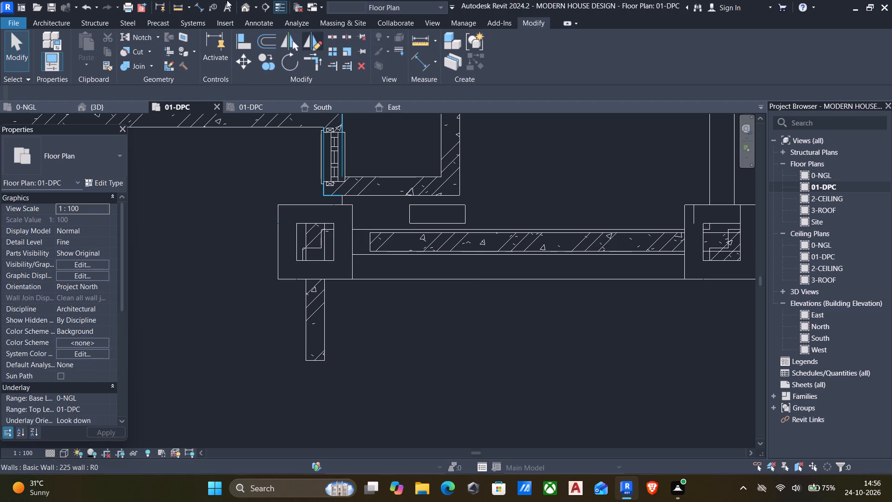
Return to the 3D view and reset the temporary hiding around the entrance pillars.
left_click(246, 8)
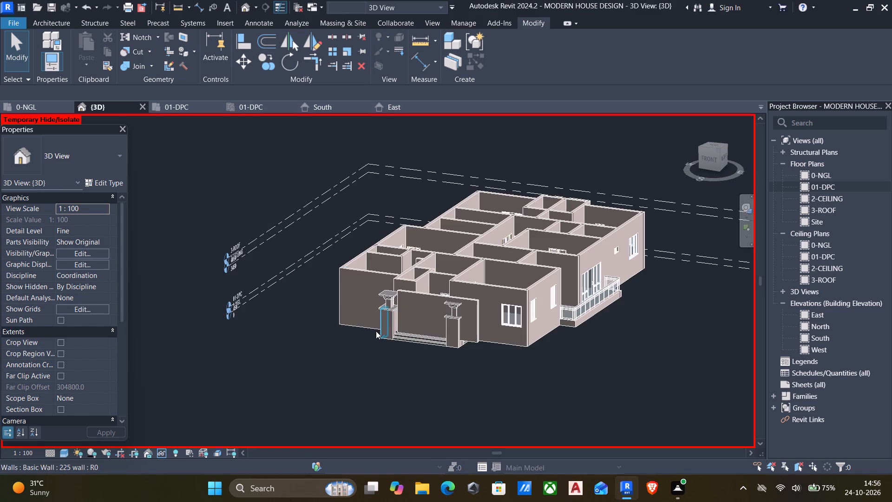
middle_click_drag(375, 331, 519, 323, "shift")
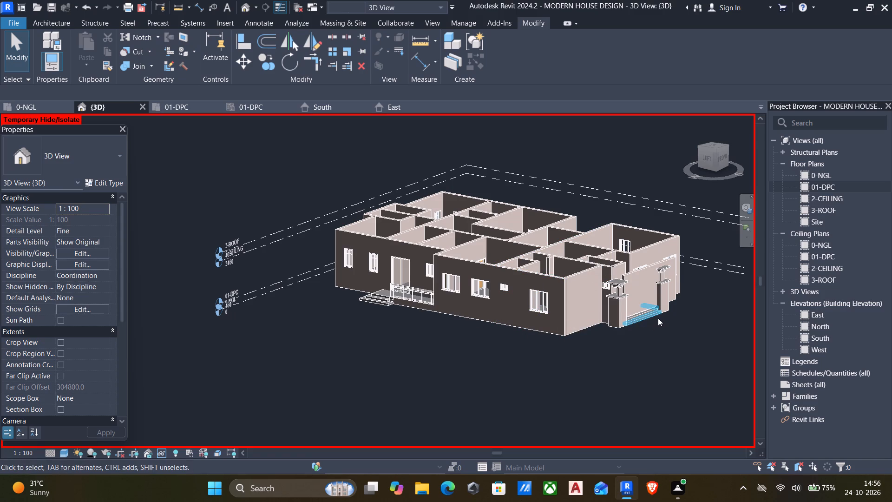
scroll(688, 278, "up", 5)
scroll(650, 255, "up", 4)
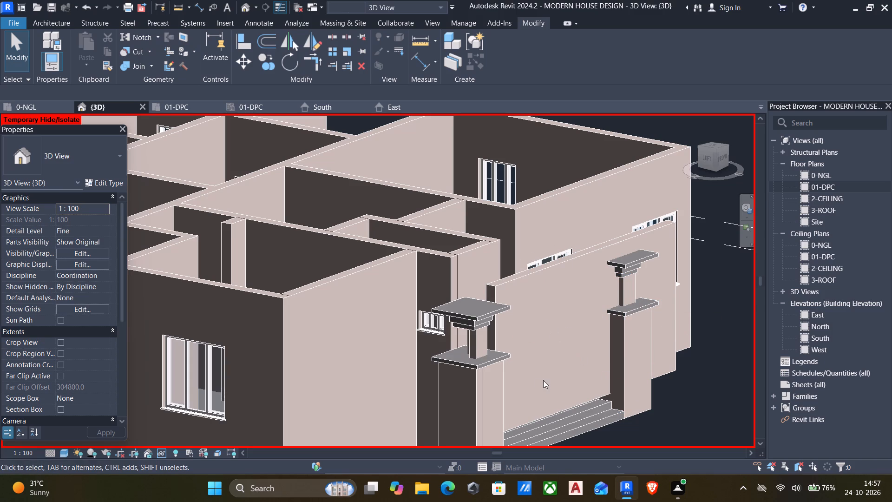
type("hr")
Nudge the 225 wall running through the original entrance pillar one increment sideways toward the steps.
scroll(557, 370, "down", 2)
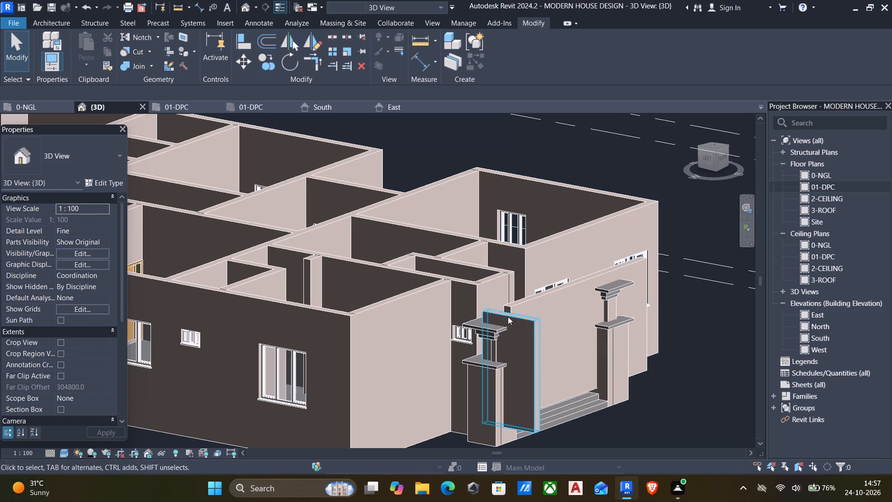
scroll(527, 343, "down", 1)
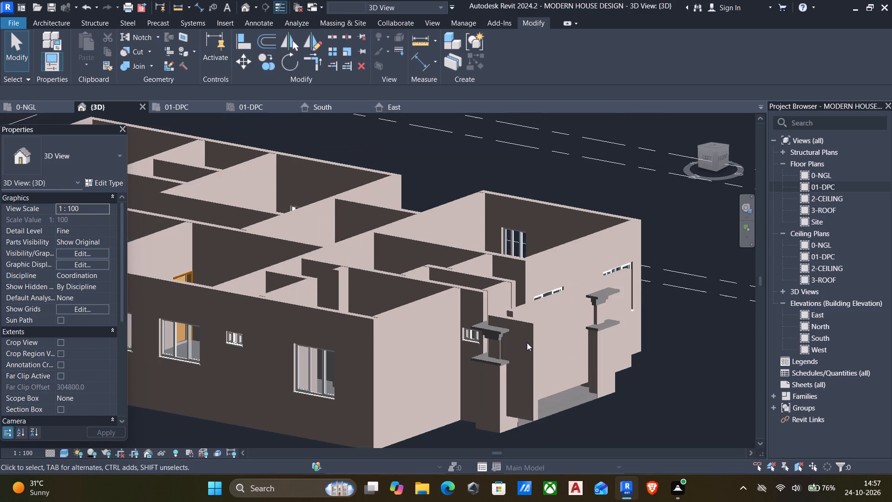
middle_click_drag(525, 345, 488, 398, "shift")
middle_click_drag(486, 402, 676, 241)
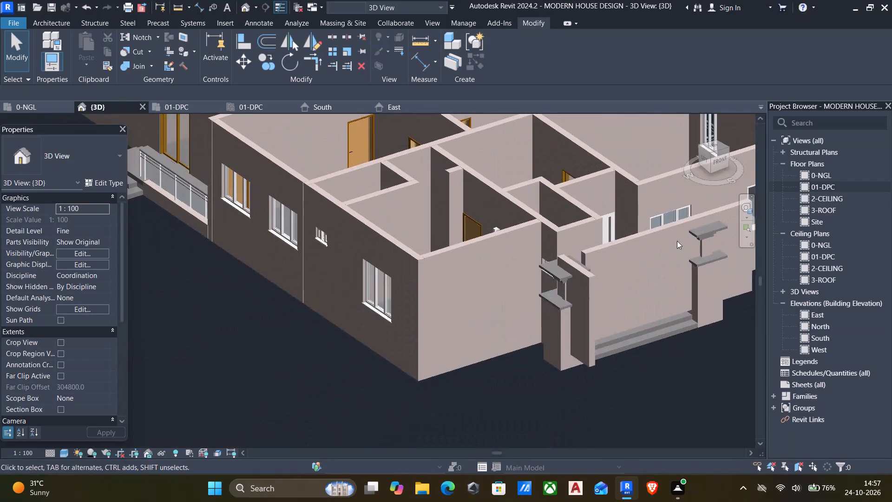
middle_click_drag(612, 280, 542, 388, "shift")
middle_click_drag(502, 386, 571, 230)
scroll(381, 289, "up", 2)
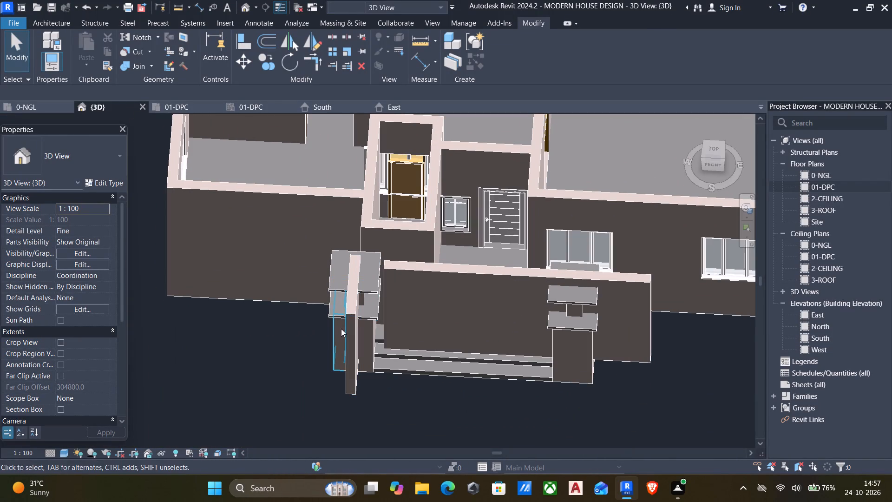
left_click(348, 329)
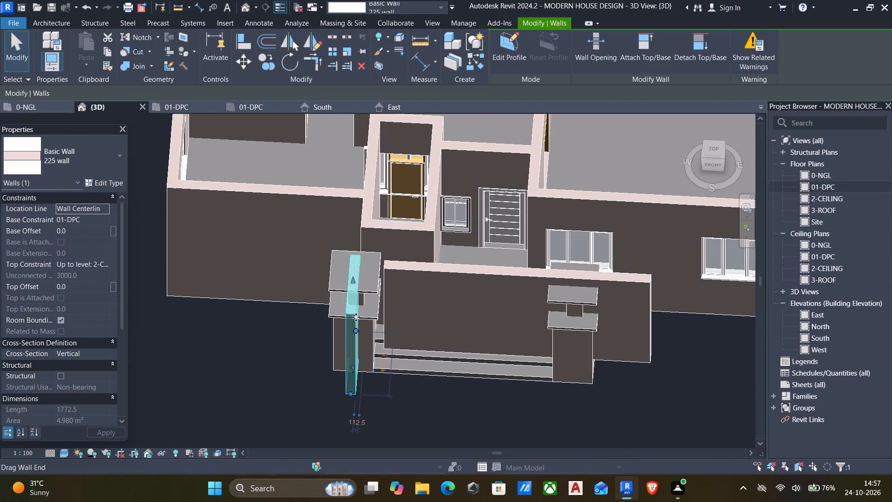
key("Right")
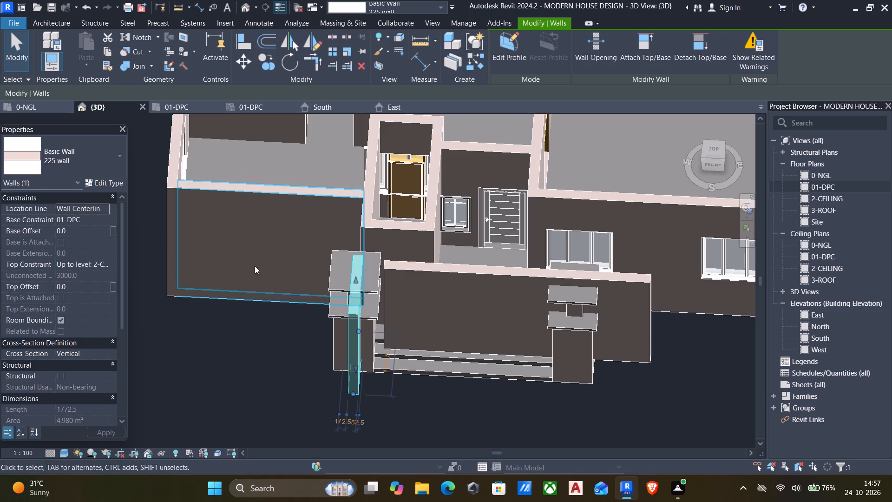
Select the whole original pillar together with the 225 wall running through it and nudge them to adjust their alignment beside the steps.
left_click_drag(151, 152, 391, 412)
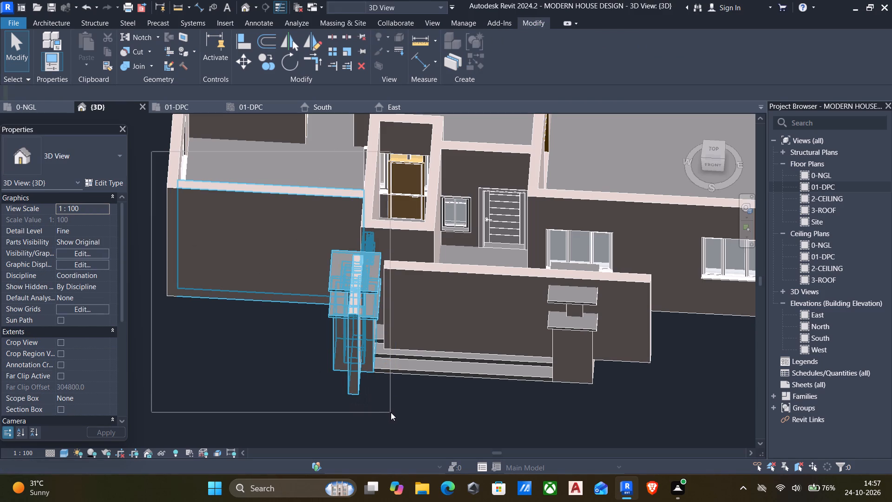
left_click_drag(391, 412, 267, 403)
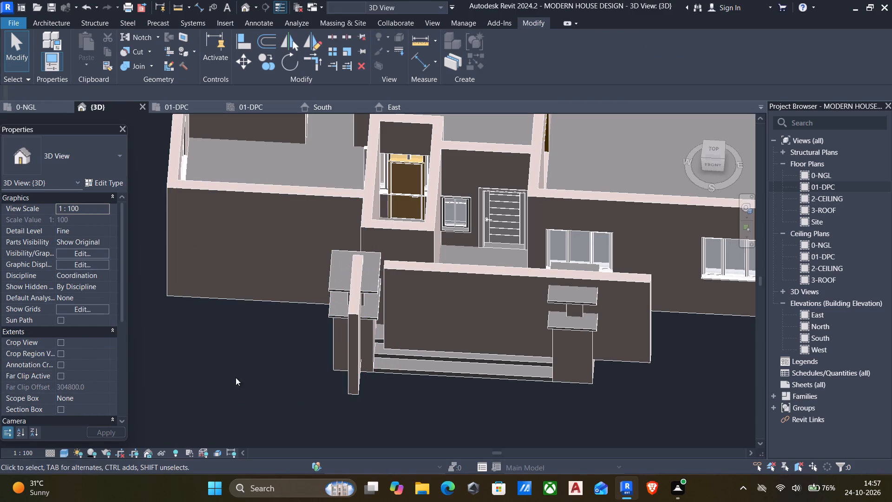
left_click_drag(145, 181, 225, 288)
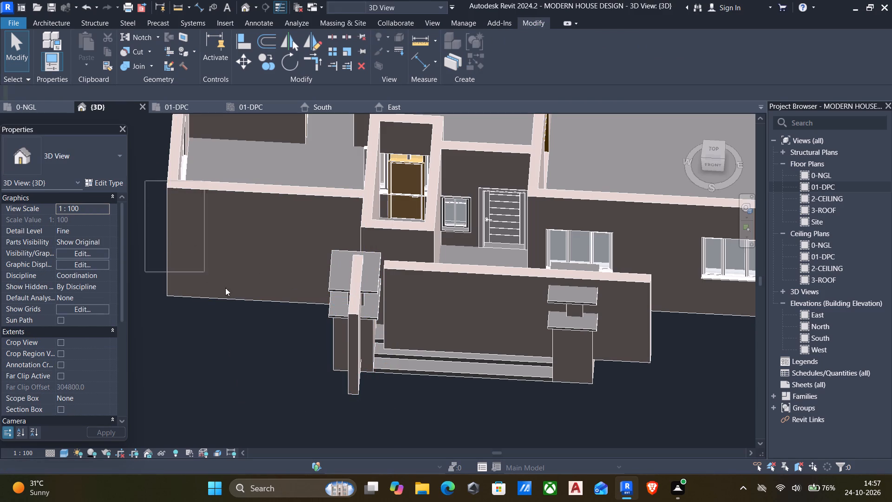
left_click_drag(225, 288, 387, 408)
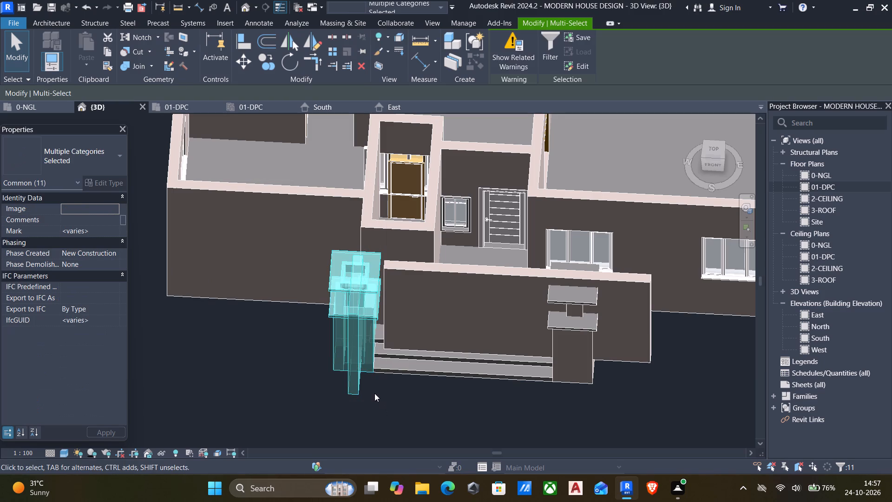
scroll(361, 367, "up", 4)
key("Right")
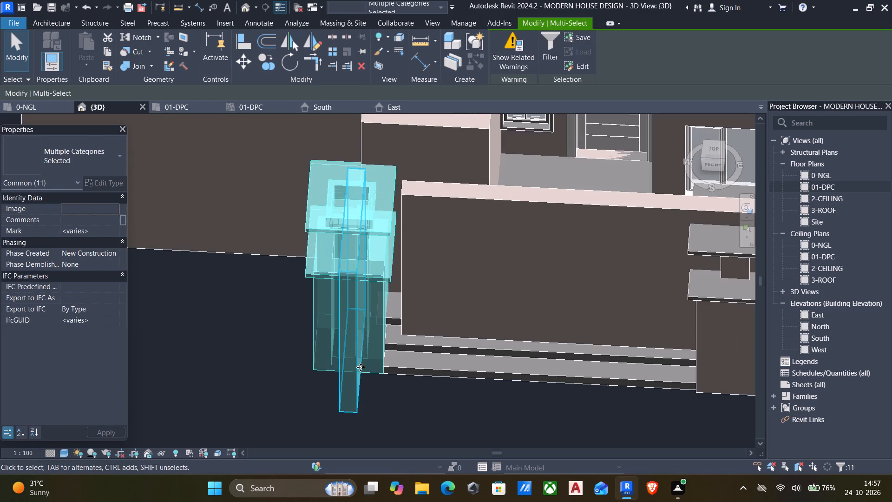
key("Left")
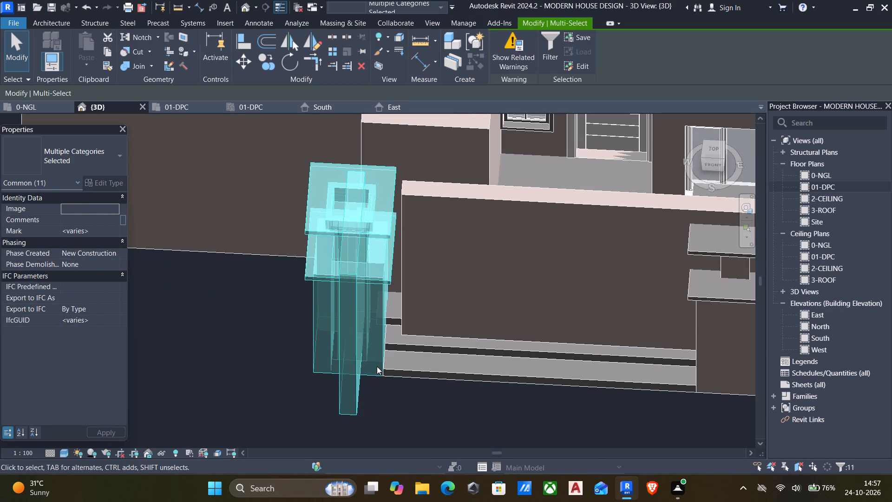
key("Up")
key("Down")
key("Right")
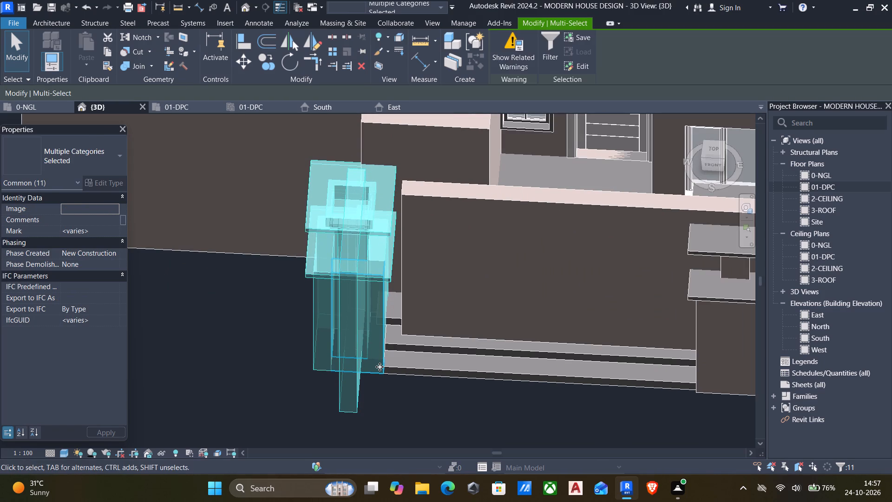
key("Down")
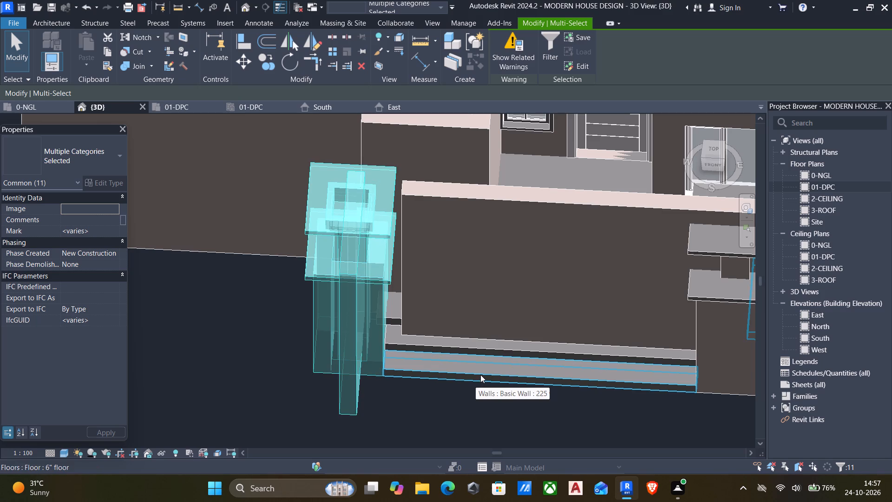
type("mv")
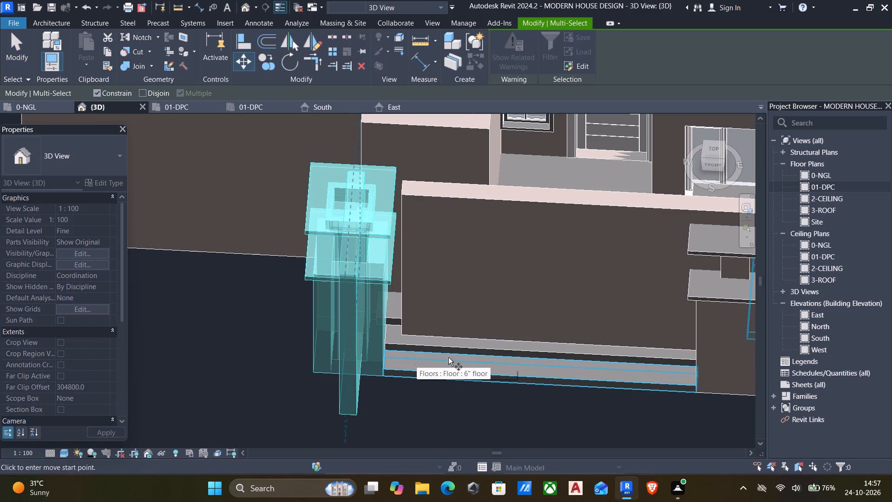
Examine the pillars and walls around the entrance steps in the 01-DPC floor plan and from several 3D angles.
double_click(803, 186)
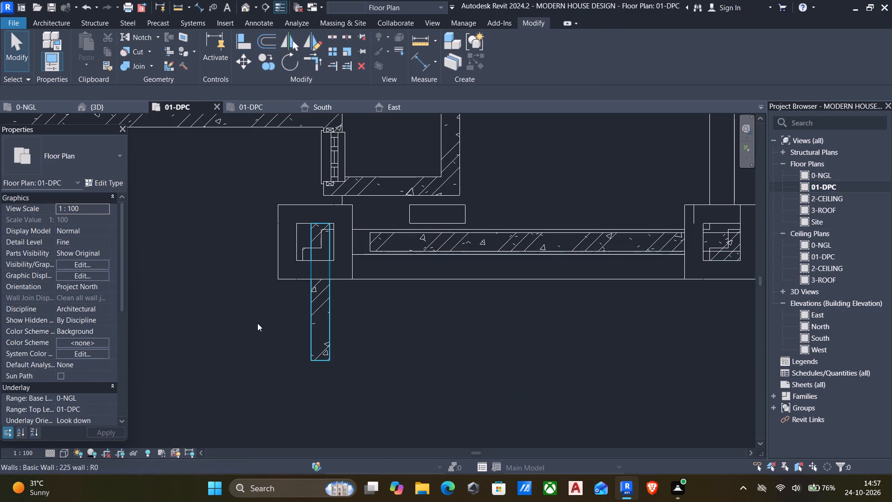
scroll(329, 275, "down", 4)
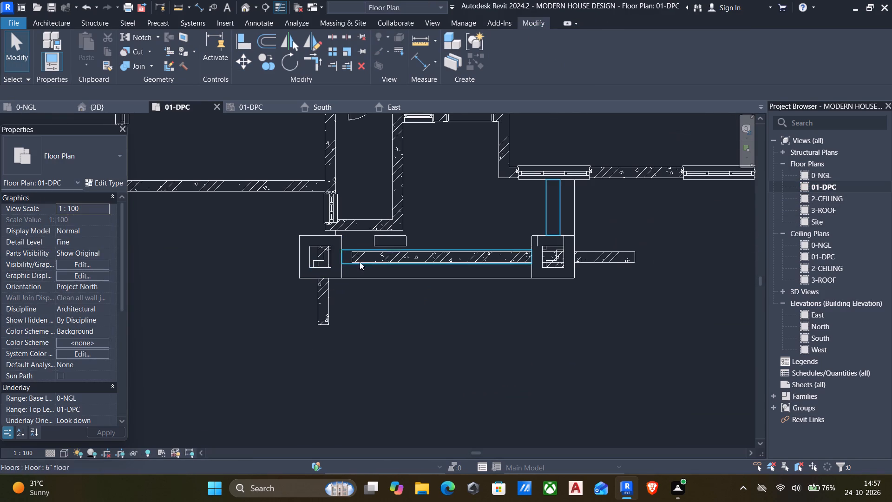
left_click(246, 9)
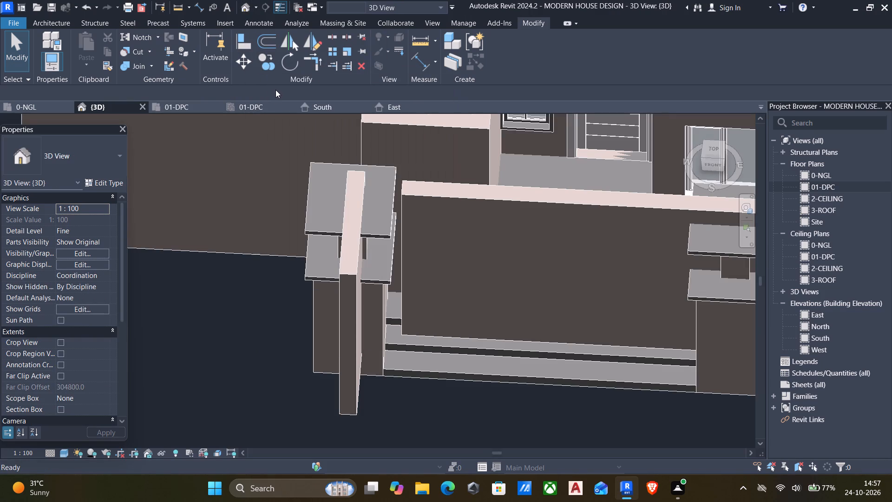
key("Escape")
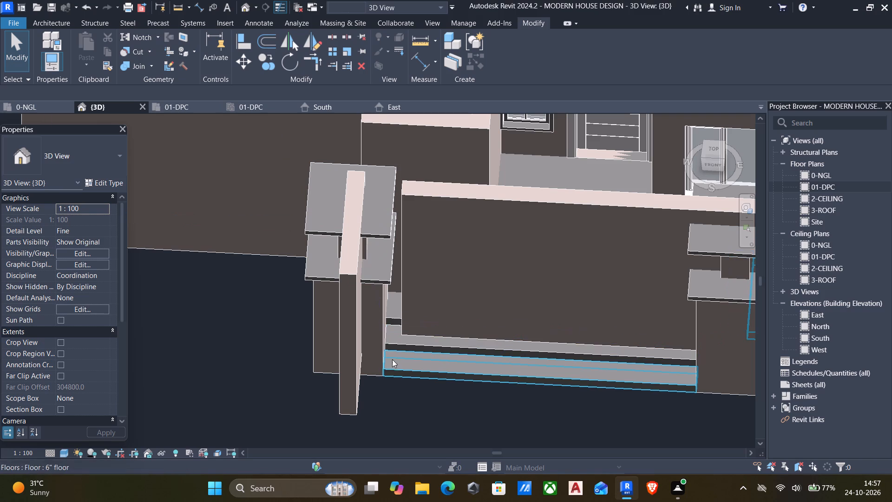
scroll(420, 395, "down", 3)
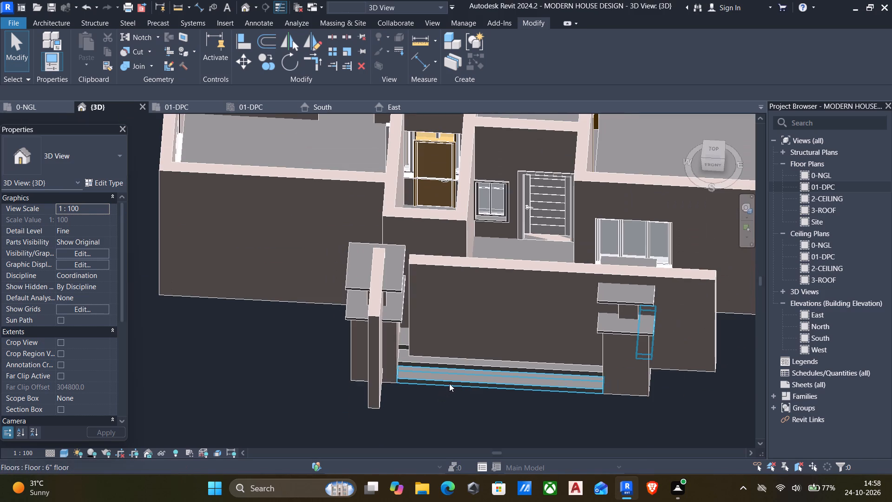
middle_click_drag(541, 379, 531, 361, "shift")
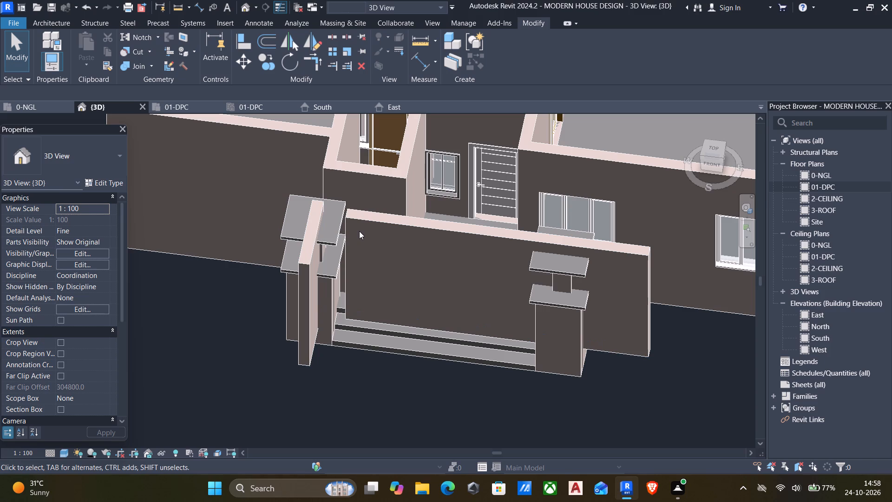
scroll(413, 282, "down", 4)
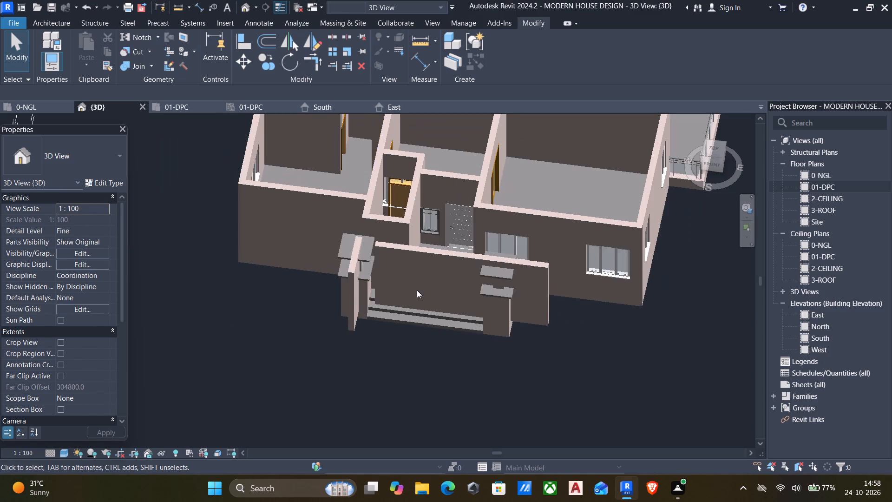
middle_click_drag(387, 317, 263, 344, "shift")
middle_click_drag(246, 335, 592, 437)
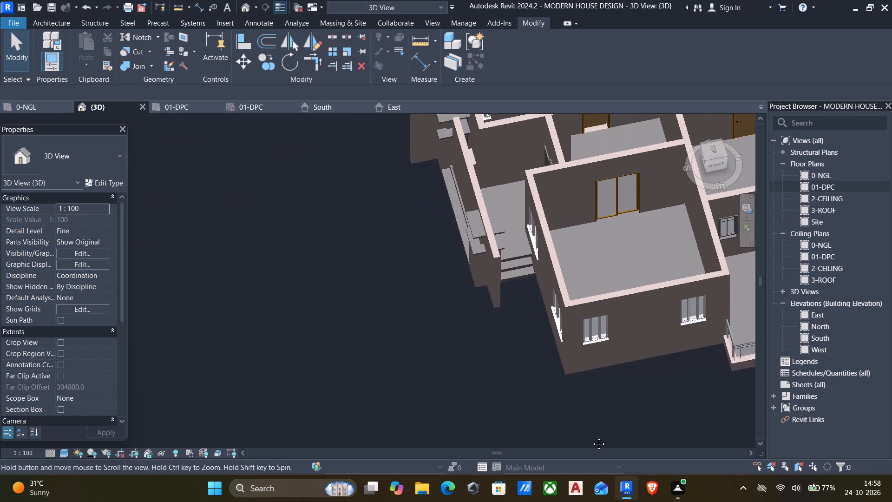
middle_click_drag(592, 437, 583, 461)
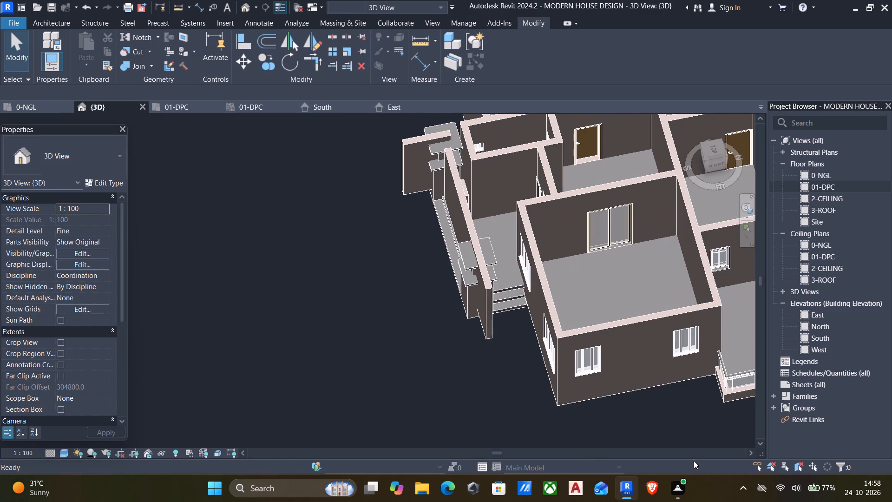
In the 01-DPC floor plan, nudge the 225 wall running through the original pillar one increment sideways away from the steps.
double_click(804, 189)
left_click(321, 324)
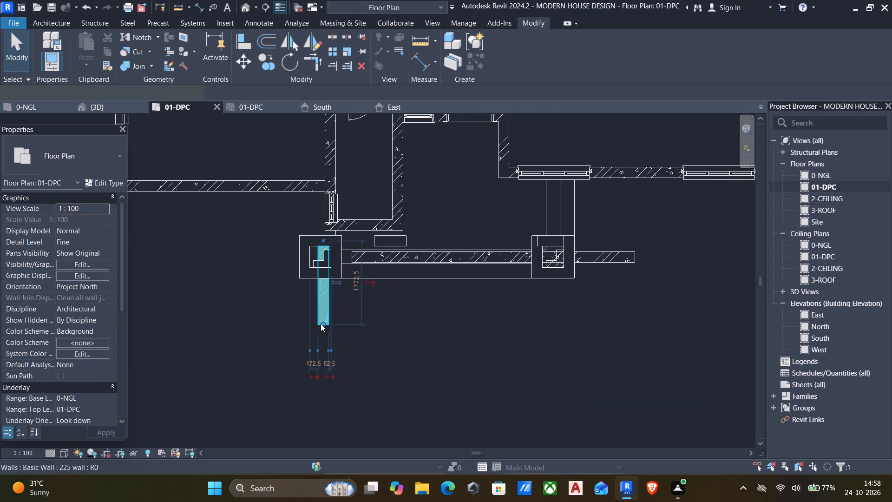
scroll(319, 307, "up", 4)
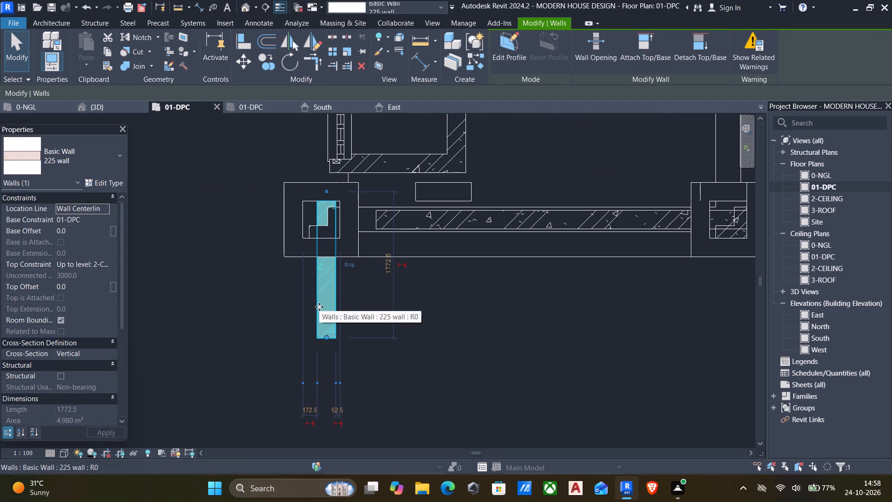
key("Left")
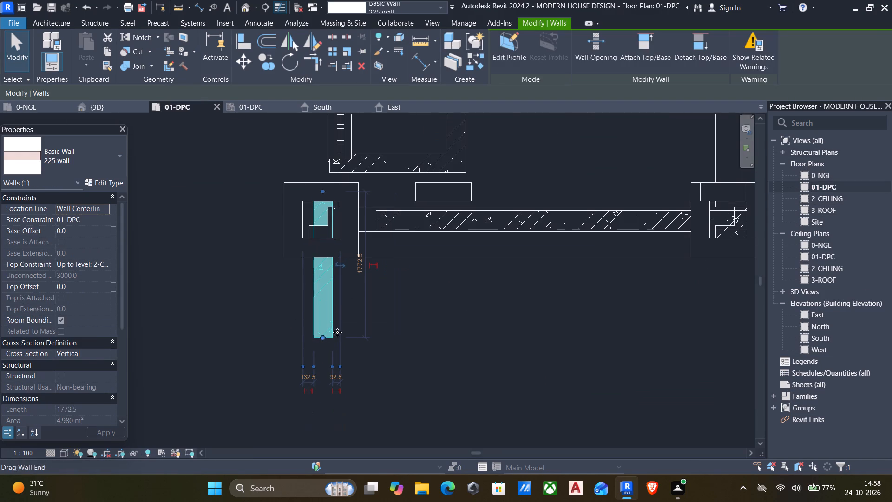
Create a similar 225 wall about 1770 mm long through the second pillar, projecting forward level with the original pillar's wall.
type("cs")
middle_click_drag(490, 368, 343, 382)
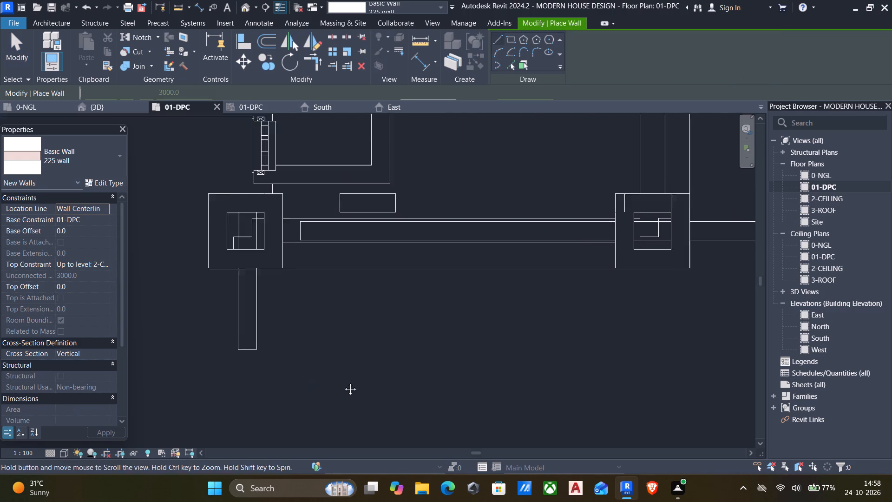
middle_click_drag(343, 382, 307, 386)
left_click(544, 222)
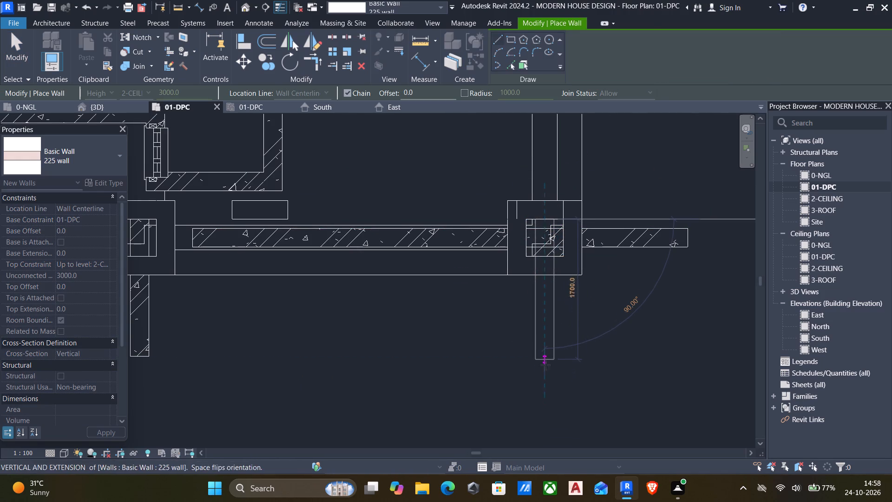
left_click(544, 358)
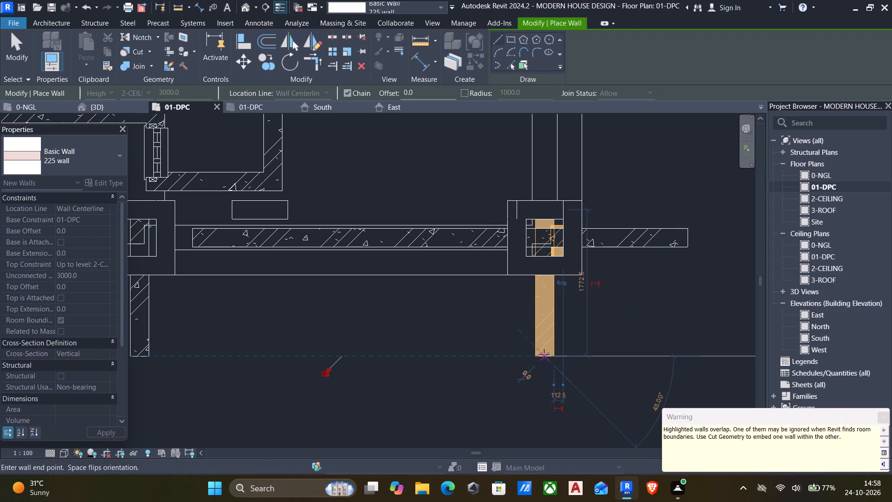
key("Escape")
scroll(423, 333, "down", 3)
key("Escape")
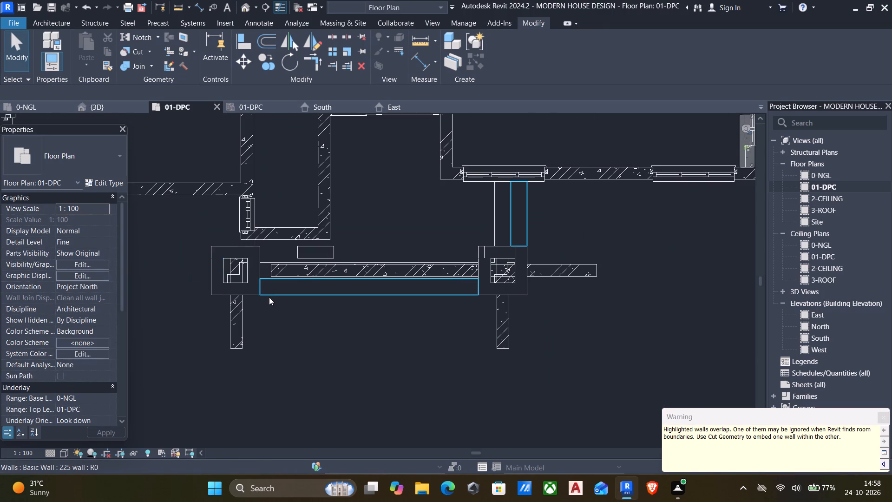
key("Escape")
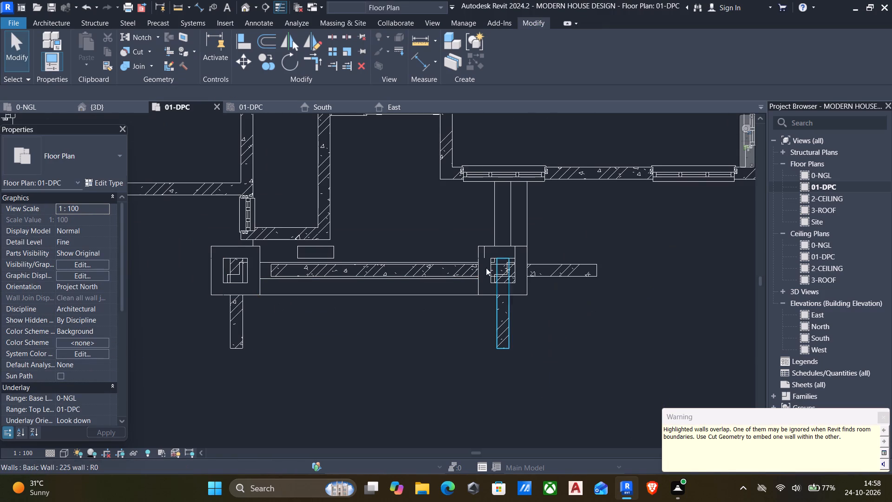
Extend the long 225 wall between the pillars into the original pillar, to a length of about 6512.5 mm.
left_click(398, 272)
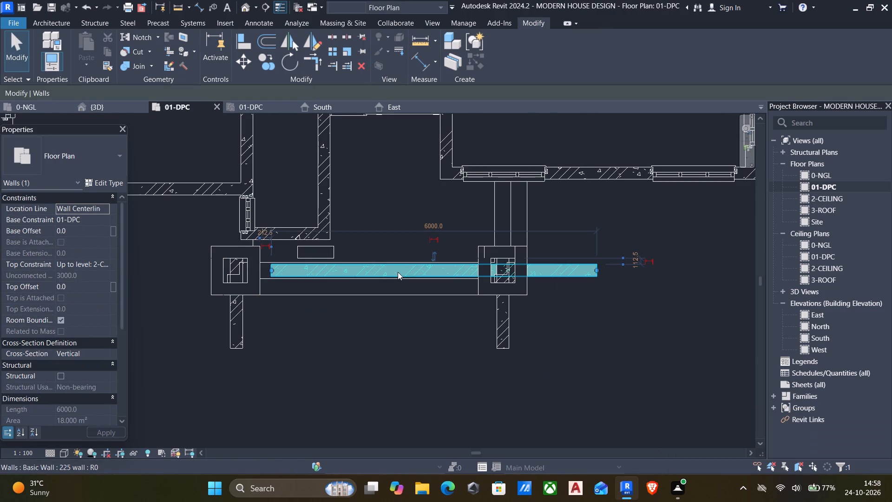
left_click_drag(269, 271, 242, 269)
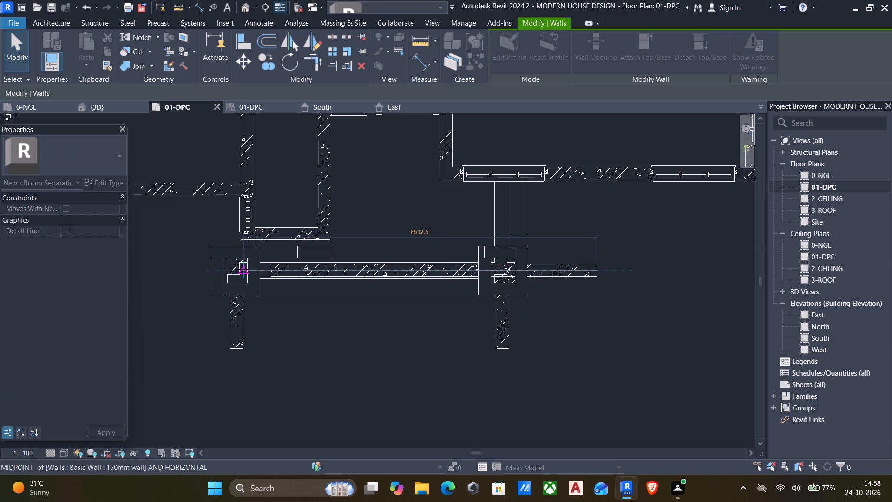
left_click_drag(242, 269, 241, 269)
key("Escape")
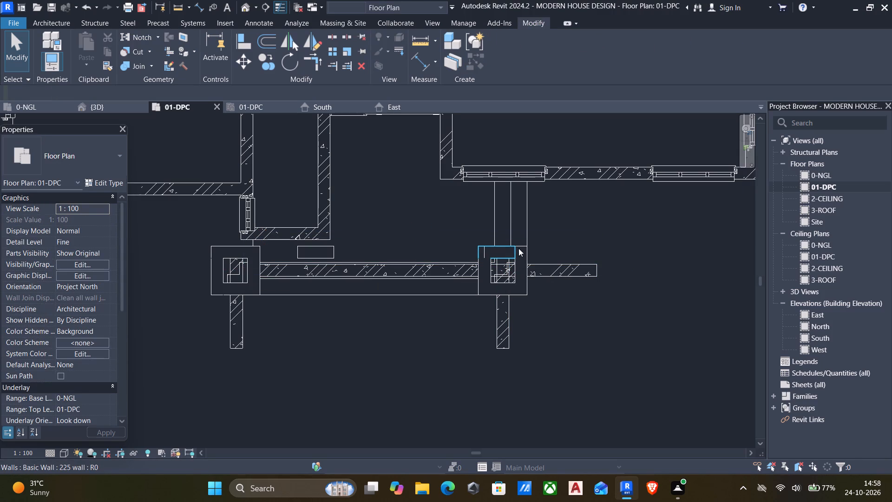
Extend the second pillar's forward-projecting 225 wall back toward the house's windowed front wall, to a length of about 3060 mm.
left_click(505, 311)
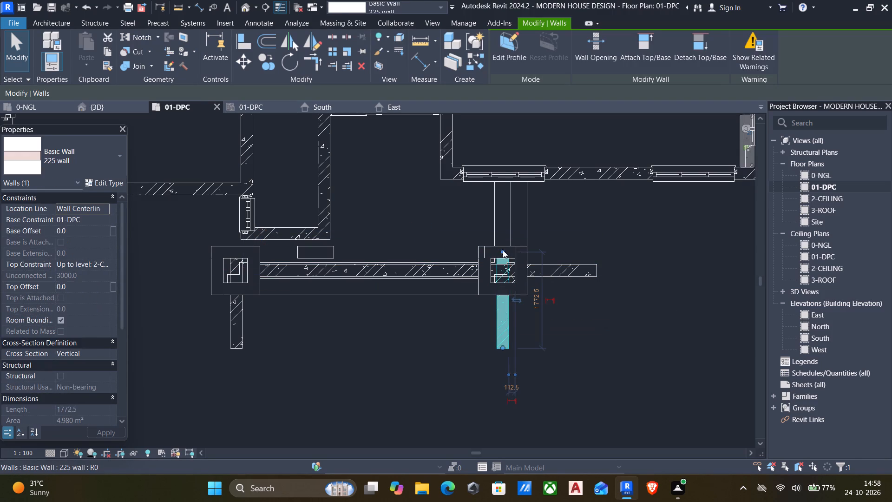
left_click_drag(503, 250, 498, 205)
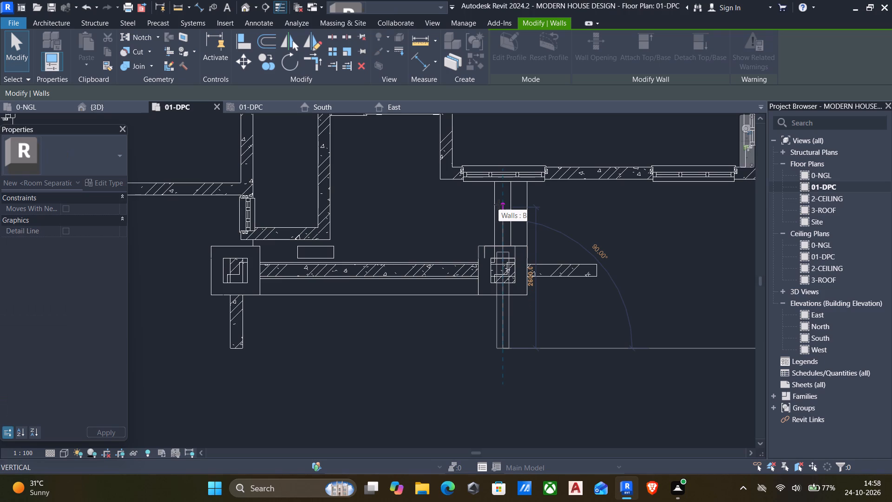
left_click_drag(498, 205, 502, 185)
left_click_drag(502, 186, 502, 185)
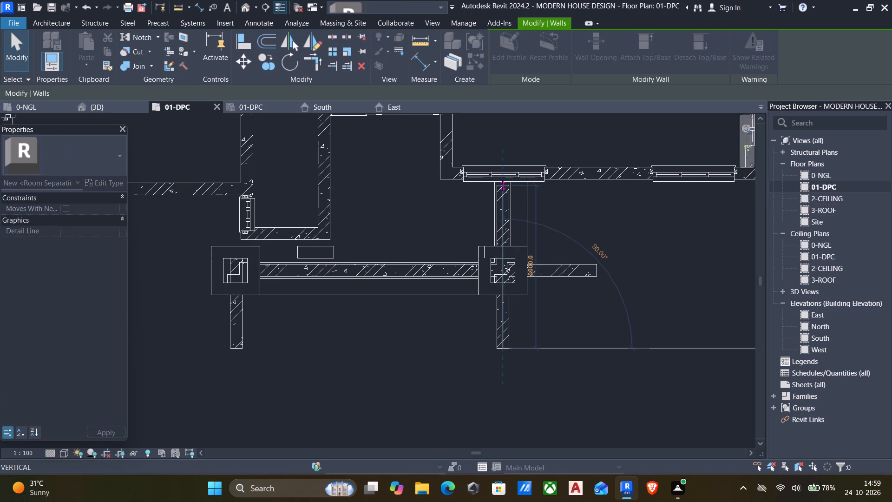
left_click_drag(502, 185, 504, 180)
scroll(502, 185, "up", 5)
scroll(491, 217, "down", 6)
left_click(568, 230)
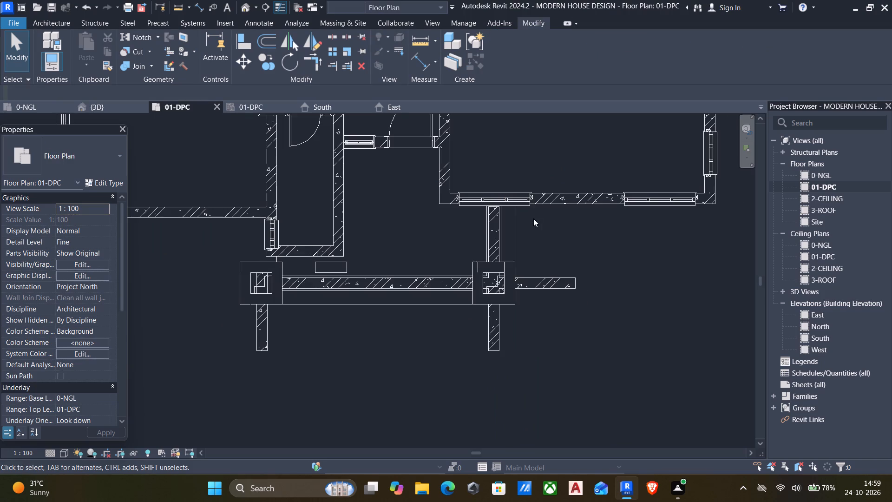
Extend the second pillar's rear 225 wall back to meet the face of the house's windowed front wall.
scroll(533, 218, "up", 6)
left_click(453, 198)
scroll(442, 187, "up", 6)
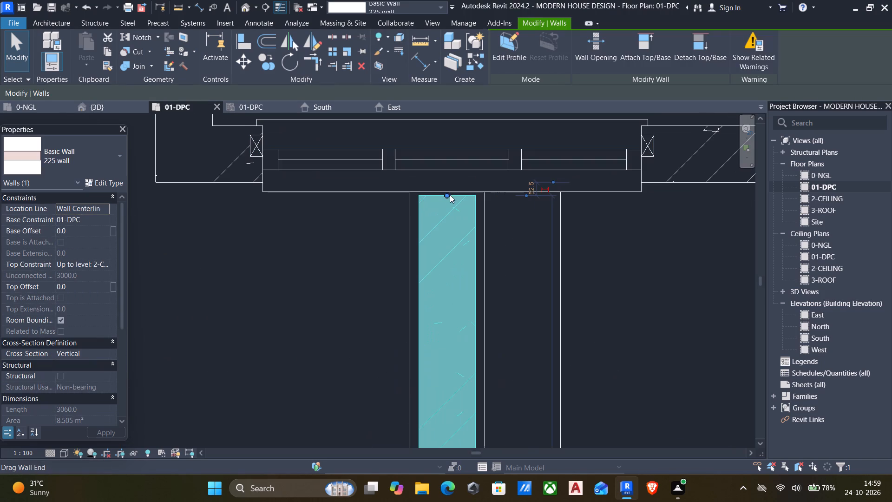
left_click(446, 196)
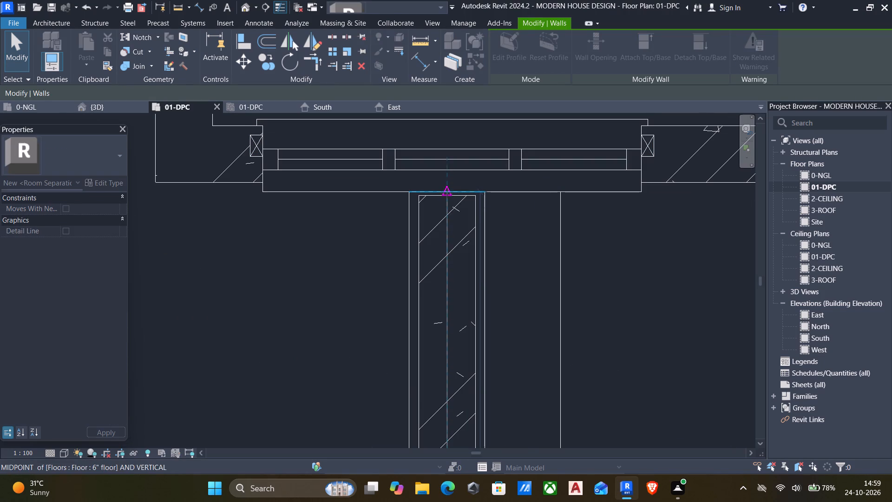
scroll(632, 290, "down", 4)
left_click(636, 295)
scroll(564, 293, "down", 5)
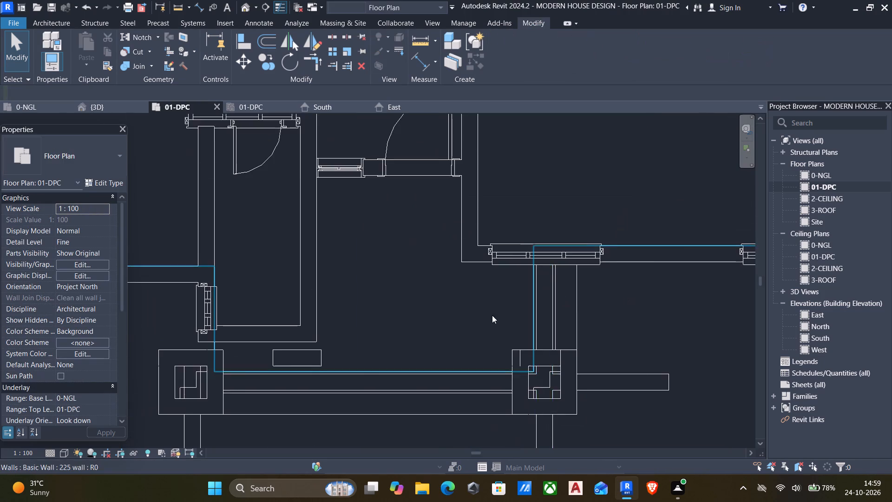
Extend the original pillar's 225 wall back past the pillar to meet the house wall corner behind it.
middle_click_drag(489, 316, 661, 264)
left_click(360, 402)
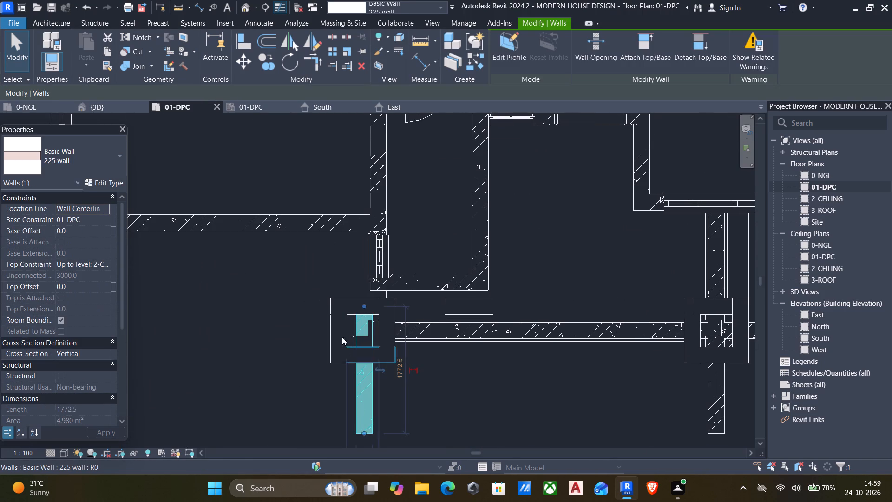
left_click_drag(365, 305, 373, 295)
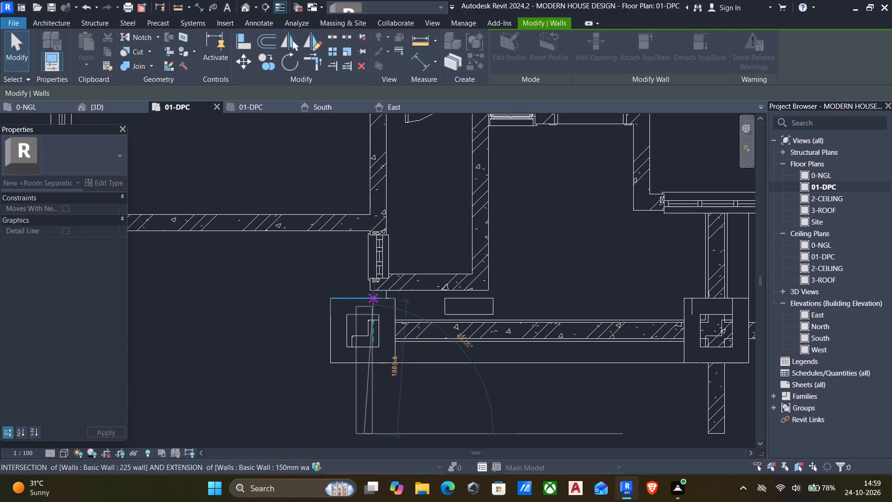
left_click_drag(373, 295, 366, 290)
scroll(377, 297, "up", 5)
left_click(306, 273)
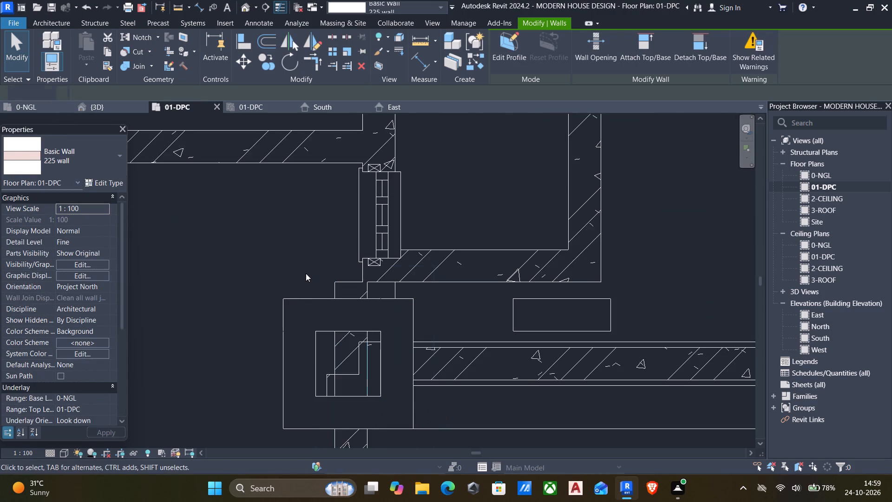
scroll(338, 297, "down", 6)
scroll(362, 278, "up", 1)
middle_click_drag(343, 311, 338, 311)
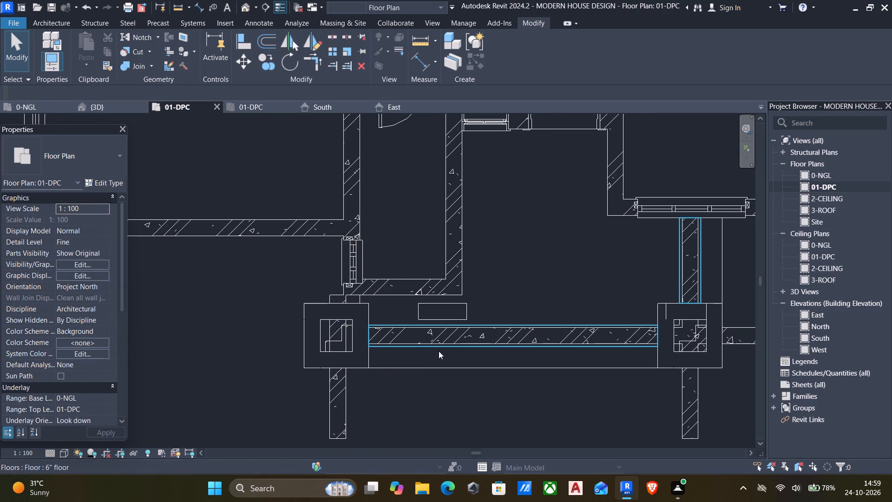
Trim the long 225 wall to clean corners with both pillar walls, keeping the parts between the pillars and toward the house.
type("tr")
left_click(434, 340)
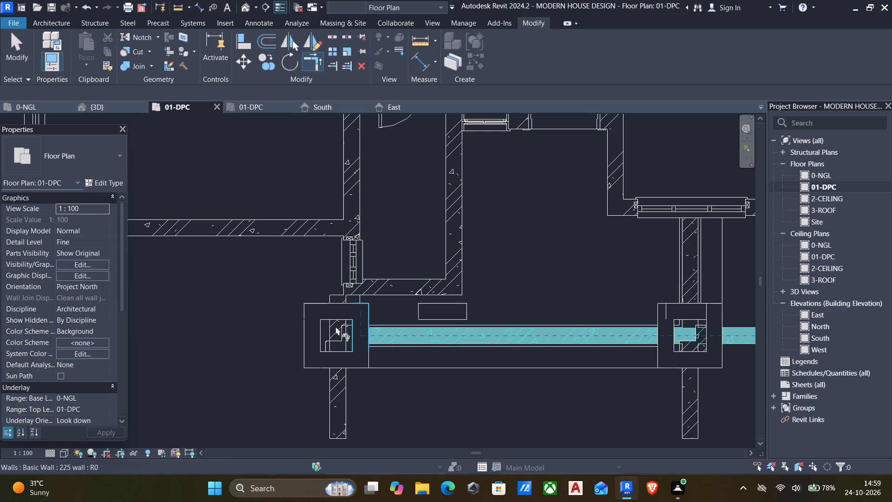
left_click(333, 326)
left_click(574, 337)
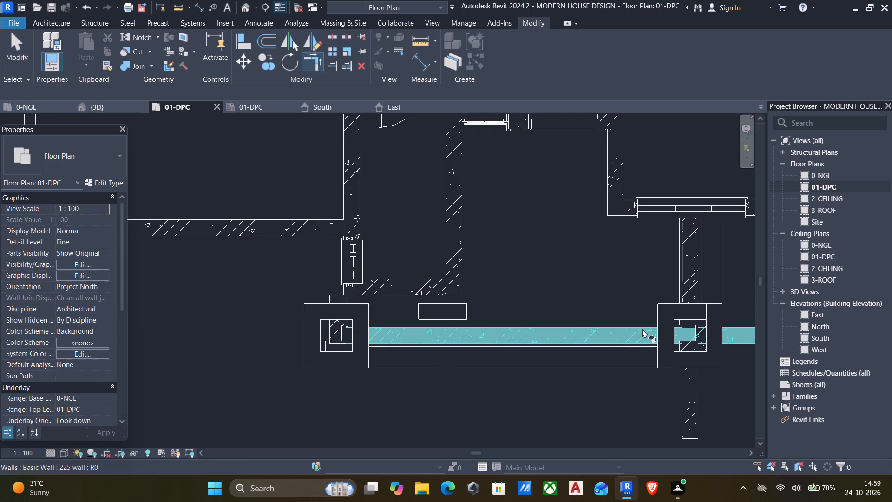
left_click(695, 278)
scroll(621, 375, "down", 3)
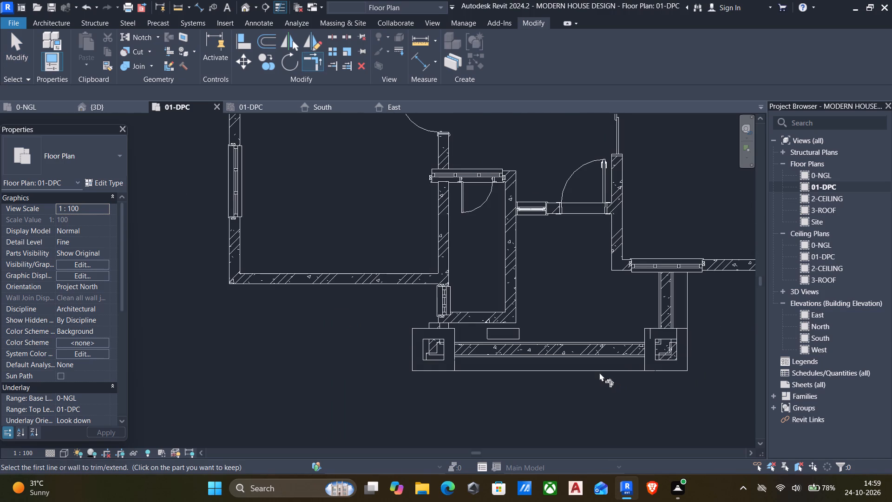
key("Escape")
In the 3D view, set the top constraint of the three 225 entrance walls to Up to level: 3-ROOF.
left_click(241, 7)
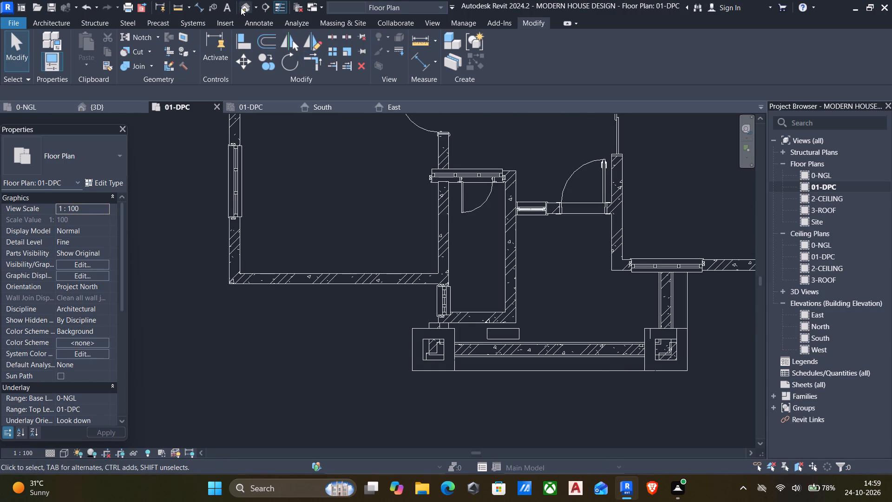
scroll(509, 349, "down", 2)
middle_click_drag(505, 350, 583, 235, "shift")
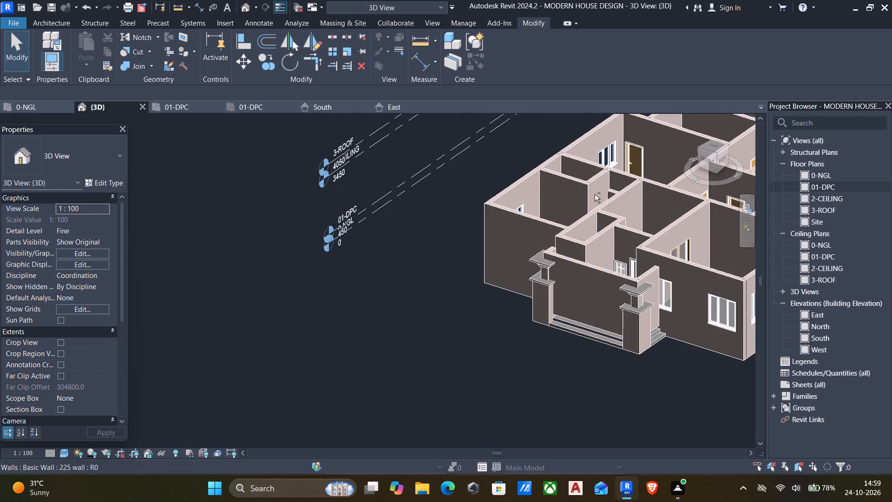
middle_click_drag(593, 332, 608, 228, "shift")
scroll(604, 292, "up", 1)
middle_click_drag(604, 292, 550, 336)
middle_click_drag(550, 306, 525, 315, "shift")
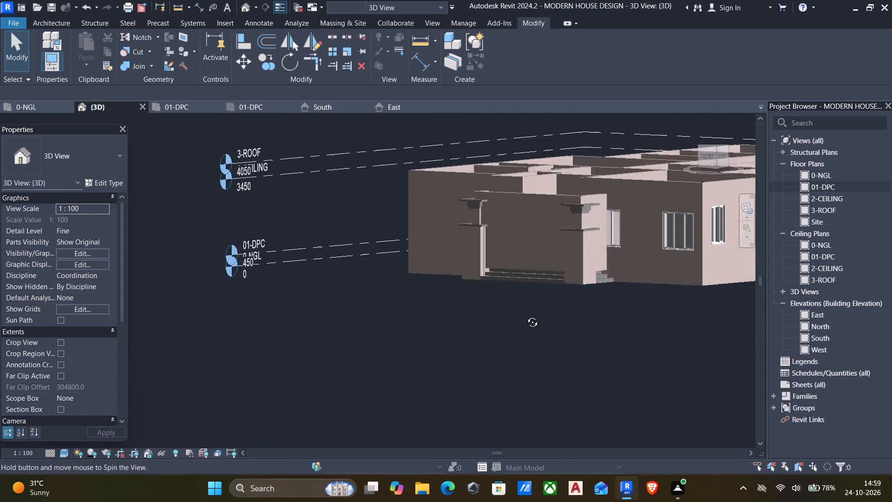
middle_click_drag(525, 315, 490, 363, "shift")
left_click(506, 246)
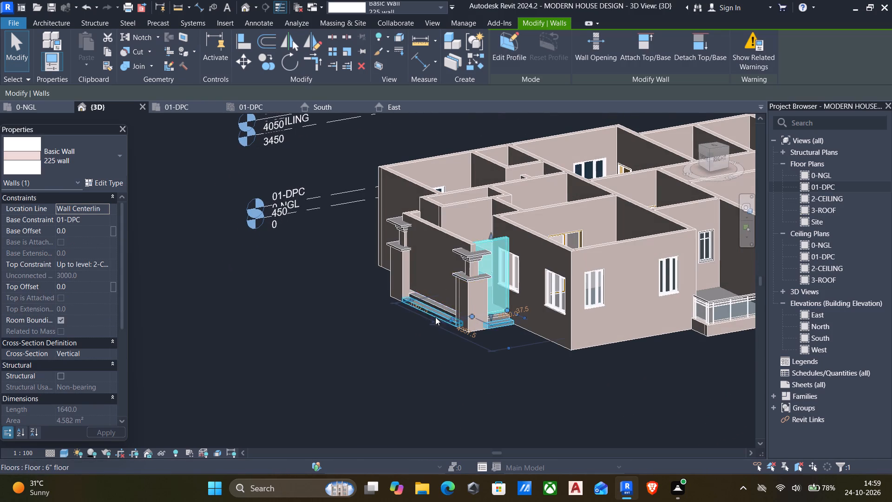
middle_click_drag(438, 331, 518, 297, "shift")
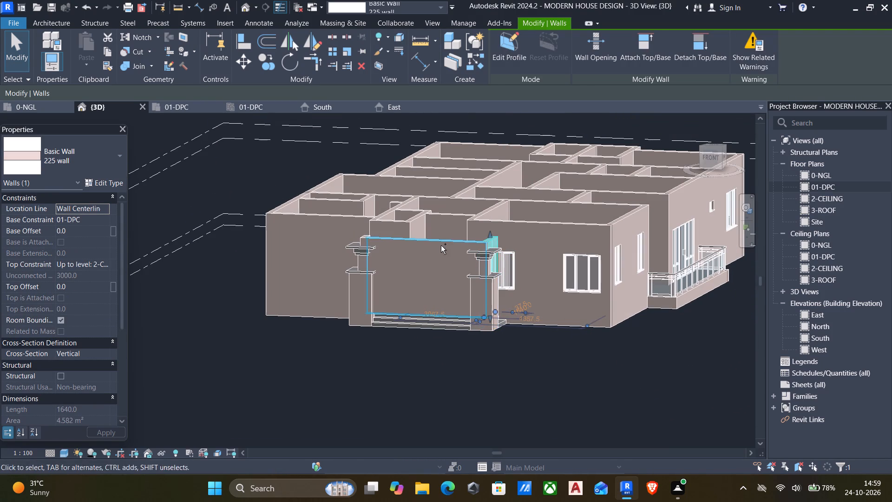
left_click(440, 245, "ctrl")
middle_click_drag(420, 306, 584, 364, "shift")
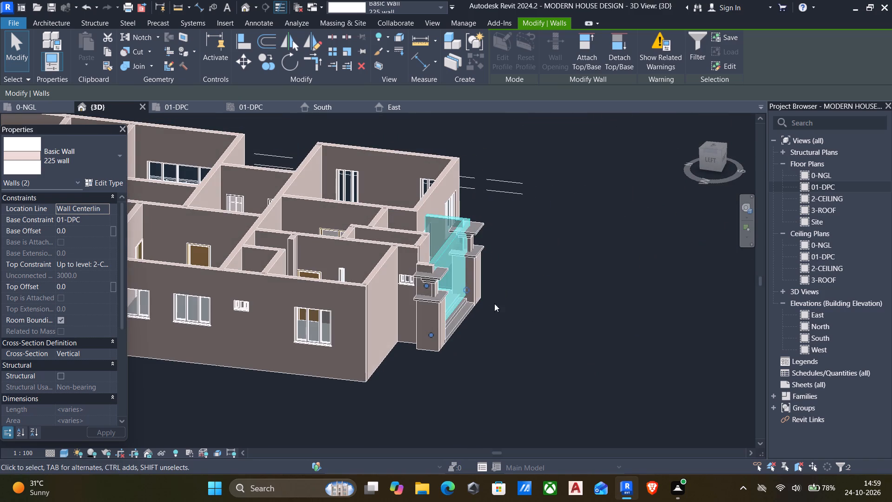
scroll(449, 281, "up", 4)
left_click(401, 253, "ctrl")
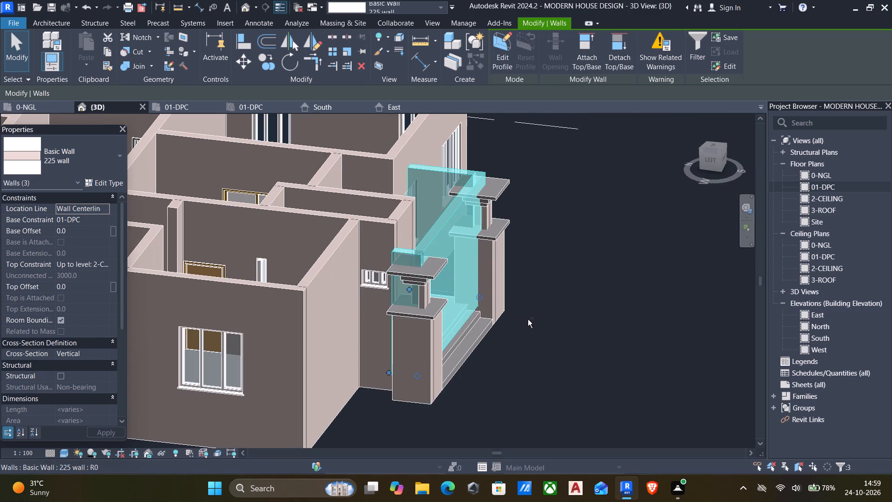
middle_click_drag(528, 320, 382, 263, "shift")
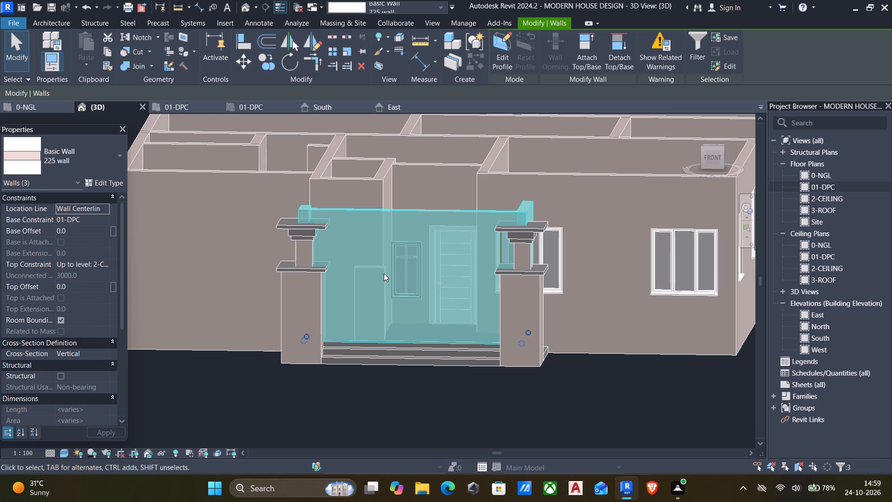
left_click(102, 264)
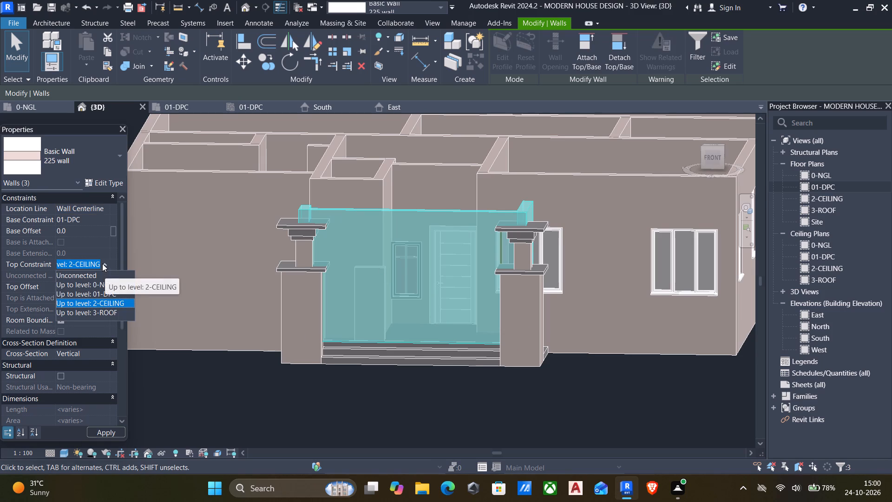
left_click(100, 309)
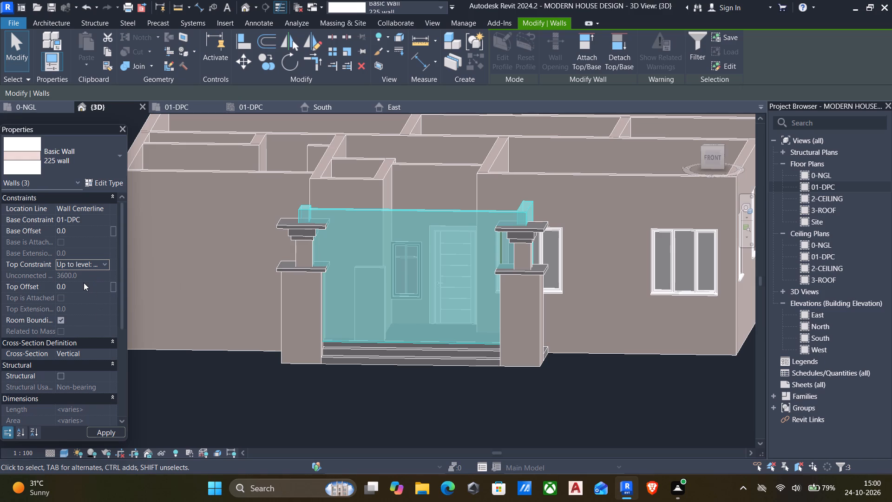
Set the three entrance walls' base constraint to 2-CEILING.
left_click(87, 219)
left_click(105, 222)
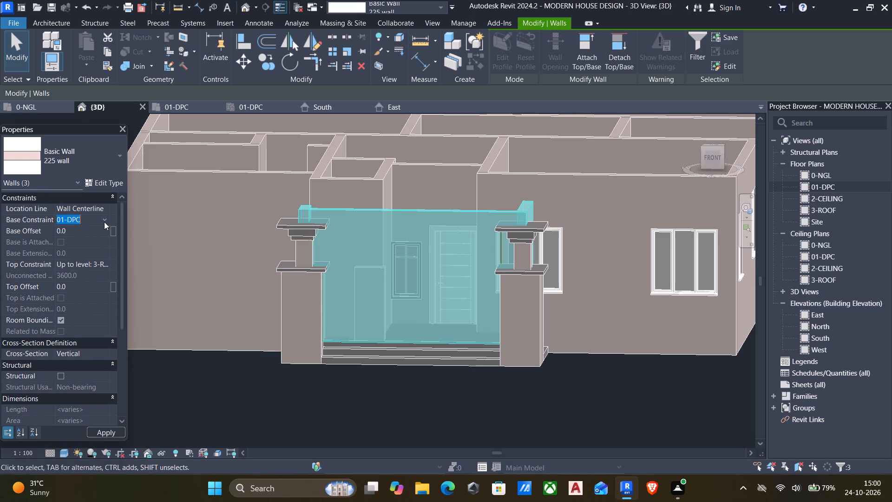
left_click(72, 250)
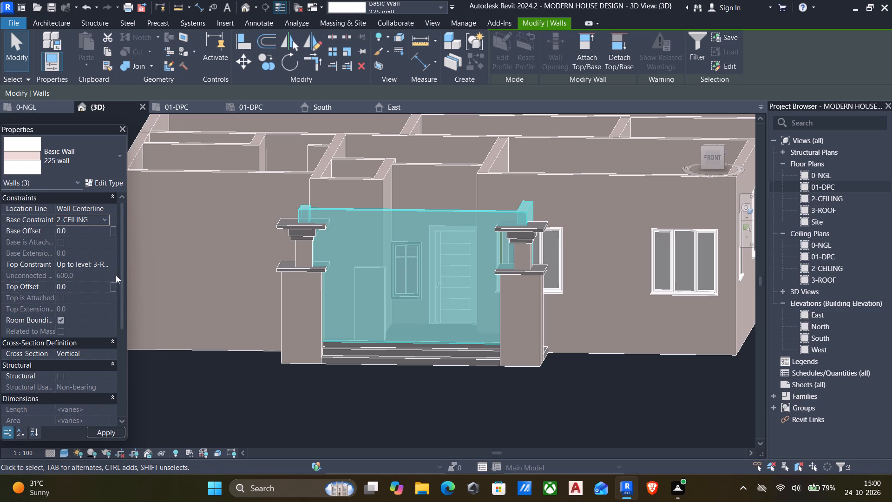
Keep the three entrance walls' top constraint at Up to level: 3-ROOF and set their top offset to 600.
left_click(105, 266)
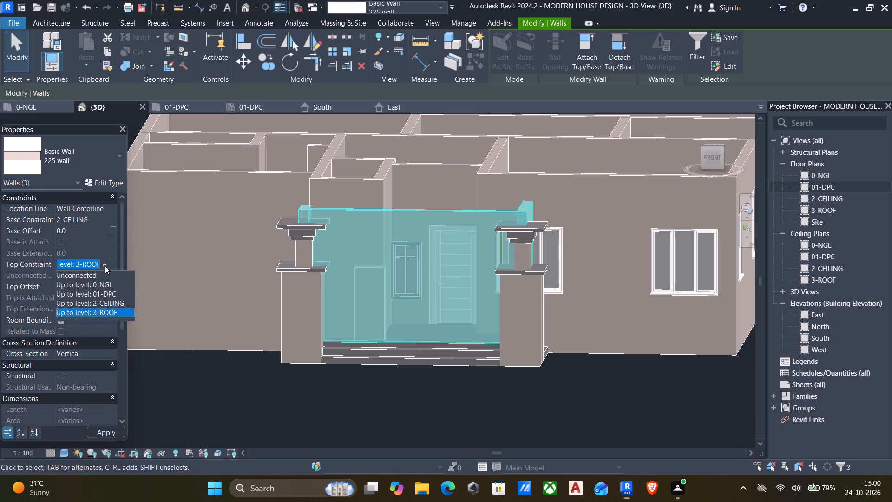
scroll(107, 298, "down", 3)
left_click(92, 308)
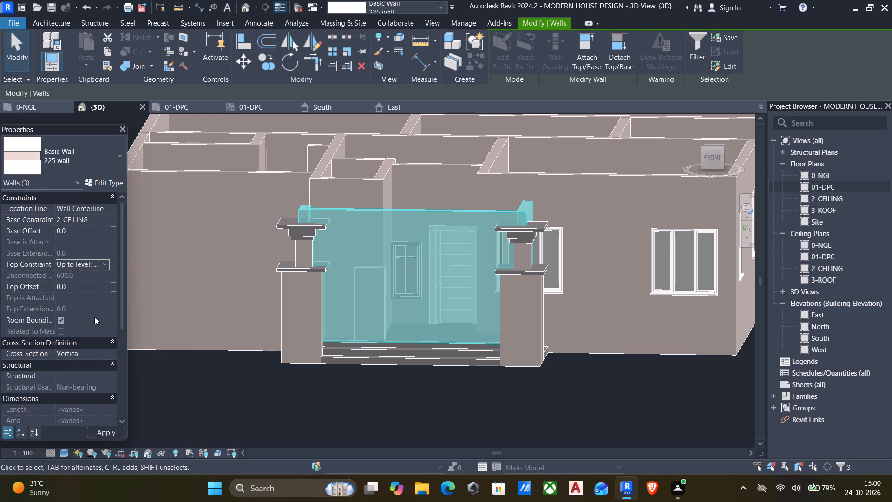
left_click(86, 292)
type("600")
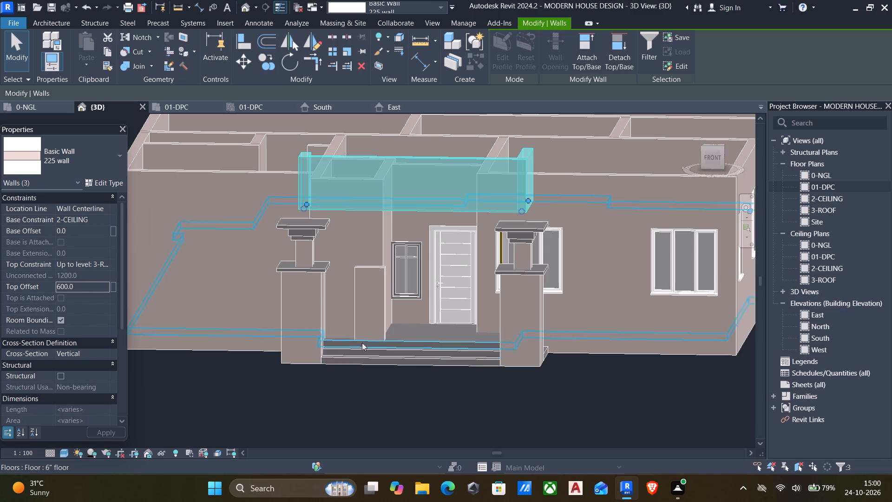
left_click(87, 284)
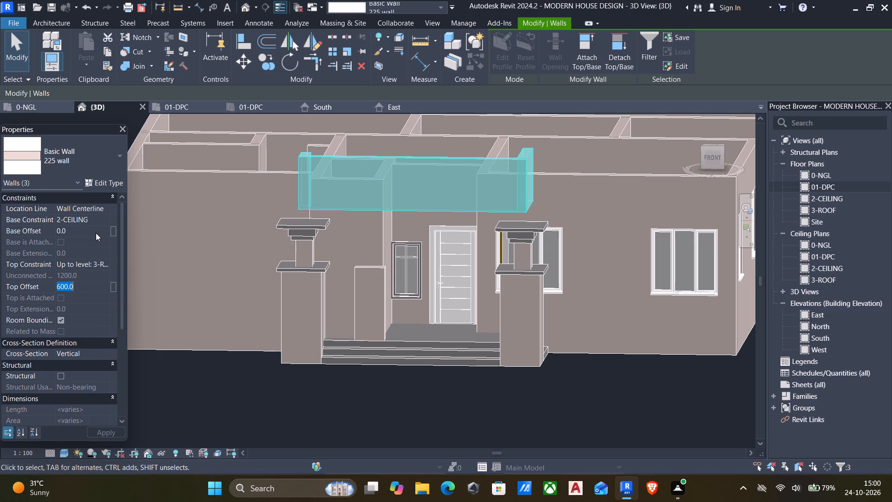
Set the three entrance walls' base constraint to 01-DPC with a base offset of 2700.
left_click(98, 219)
left_click(102, 218)
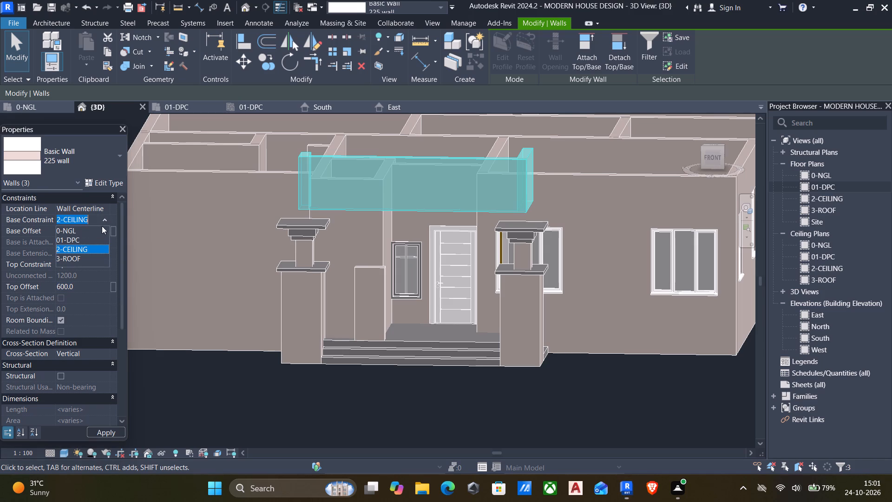
left_click(78, 240)
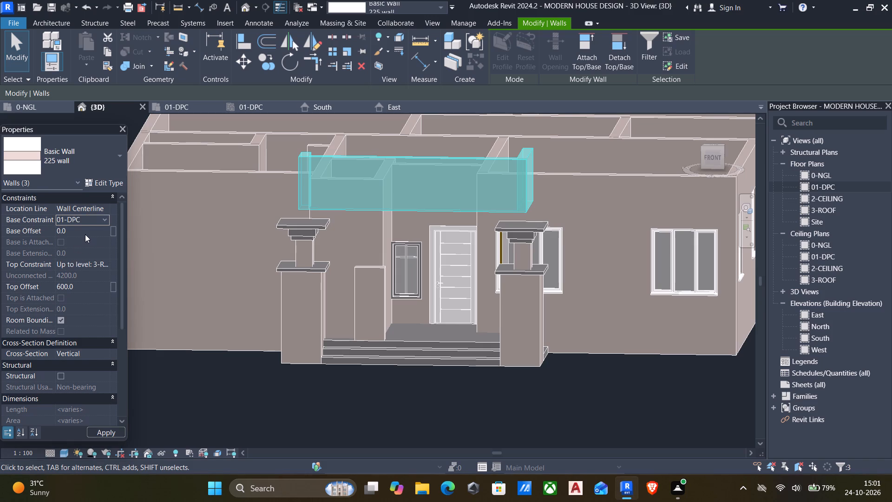
left_click(88, 234)
key("2")
key("7")
key("0")
key("0")
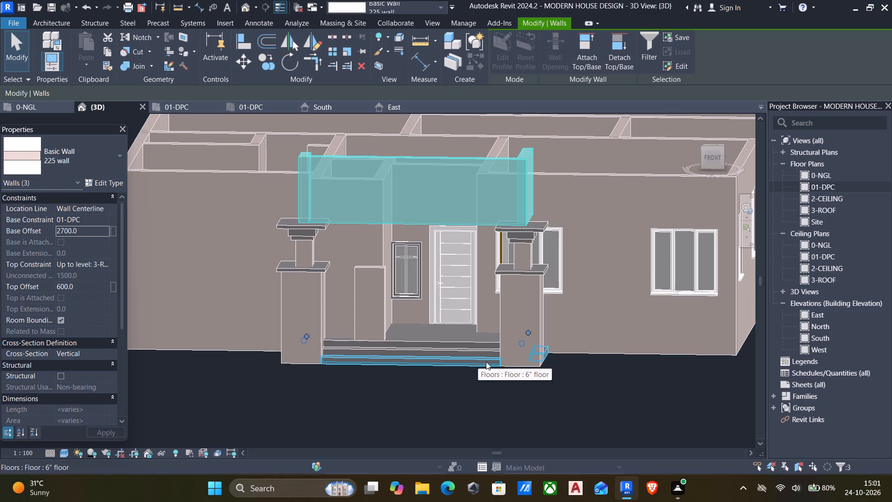
key("Escape")
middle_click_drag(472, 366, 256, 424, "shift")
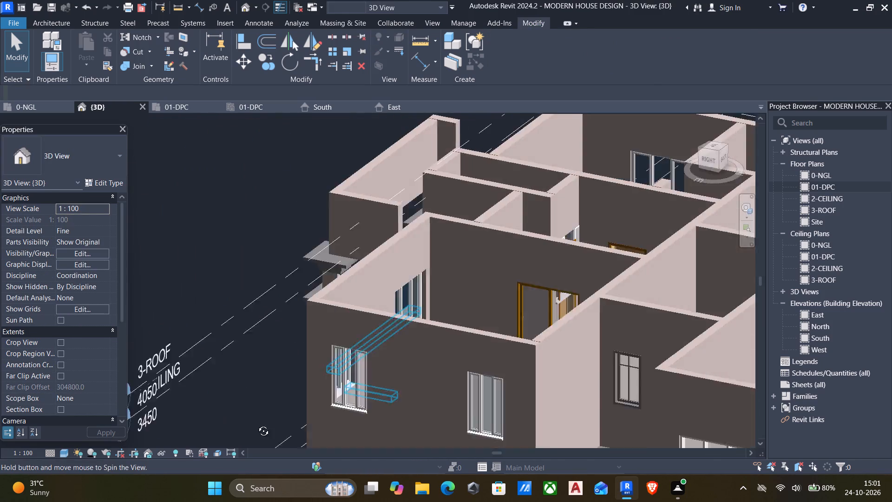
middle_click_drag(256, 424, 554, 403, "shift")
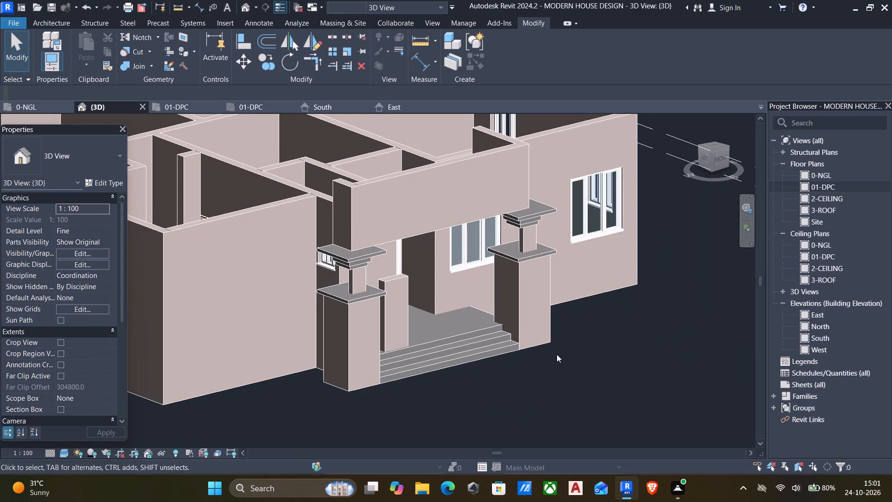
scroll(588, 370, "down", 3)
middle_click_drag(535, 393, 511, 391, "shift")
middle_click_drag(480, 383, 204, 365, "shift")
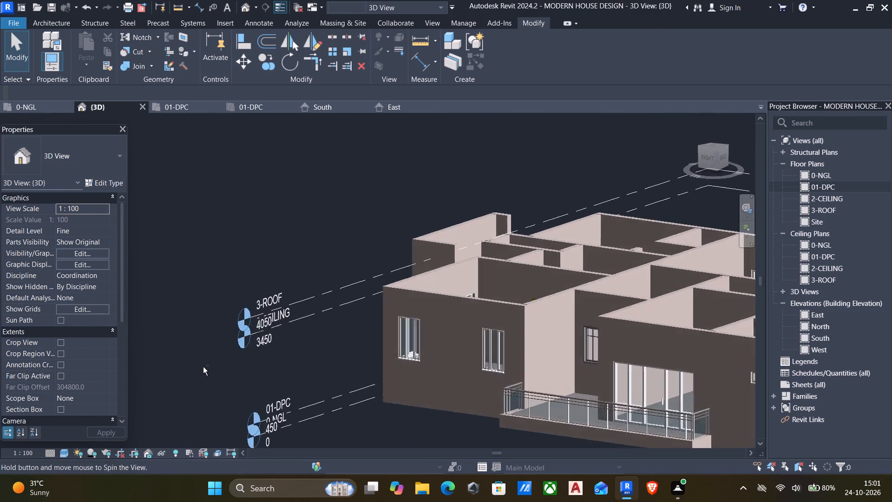
Set the top offset to 600 for the three 225 walls forming the projecting bay with two small windows at the back.
middle_click_drag(324, 390, 425, 395, "shift")
middle_click_drag(423, 387, 339, 337)
scroll(336, 339, "down", 2)
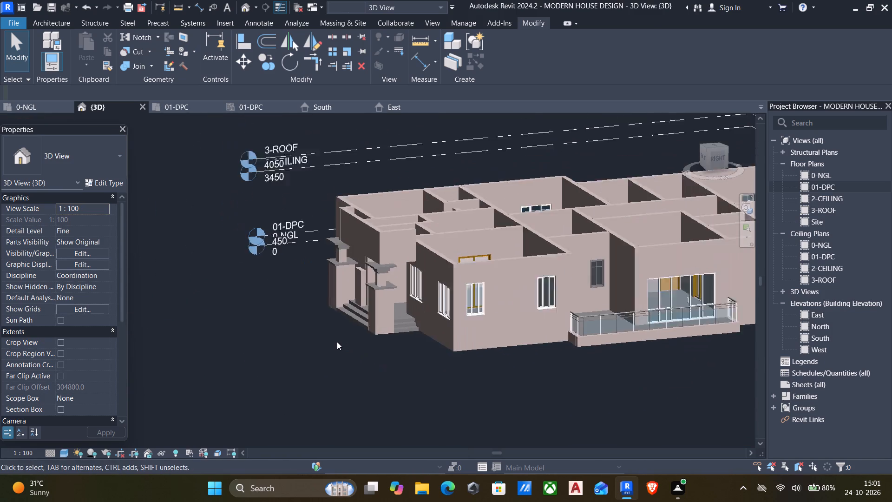
scroll(337, 342, "down", 1)
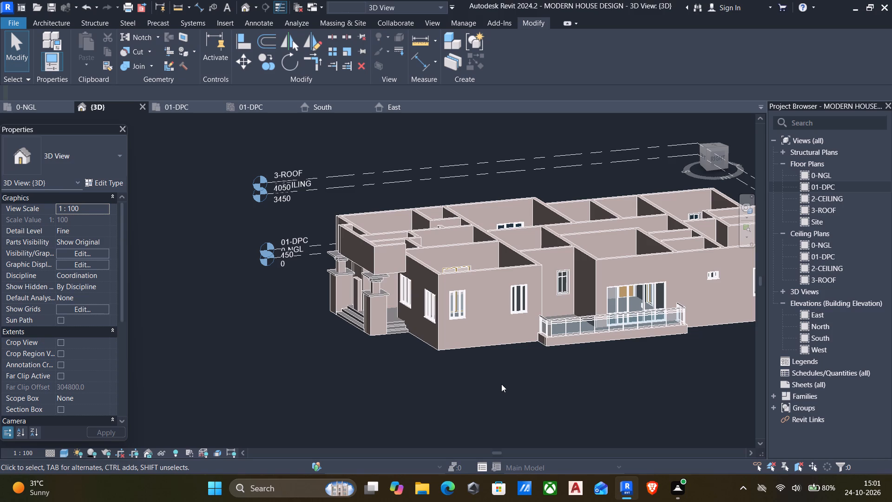
scroll(473, 357, "down", 1)
middle_click_drag(484, 359, 292, 327, "shift")
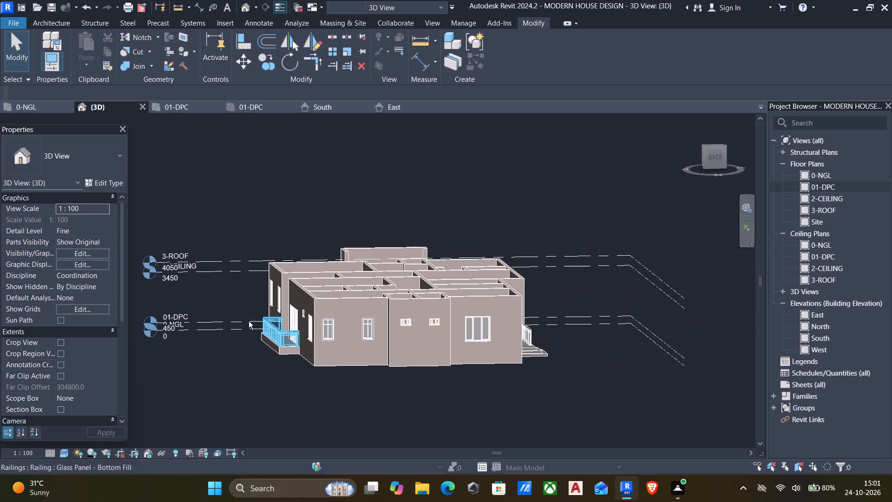
scroll(382, 307, "up", 3)
middle_click_drag(397, 309, 426, 410, "shift")
middle_click_drag(399, 371, 301, 80)
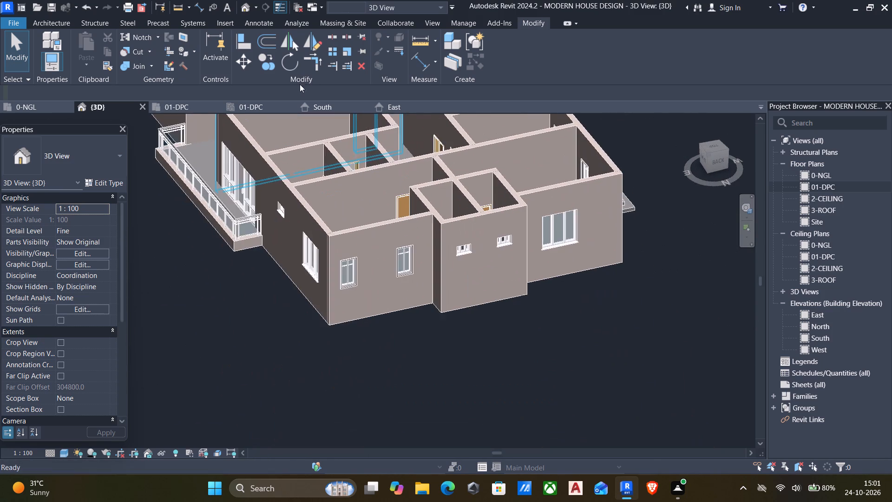
scroll(379, 148, "up", 4)
left_click(459, 242, "ctrl")
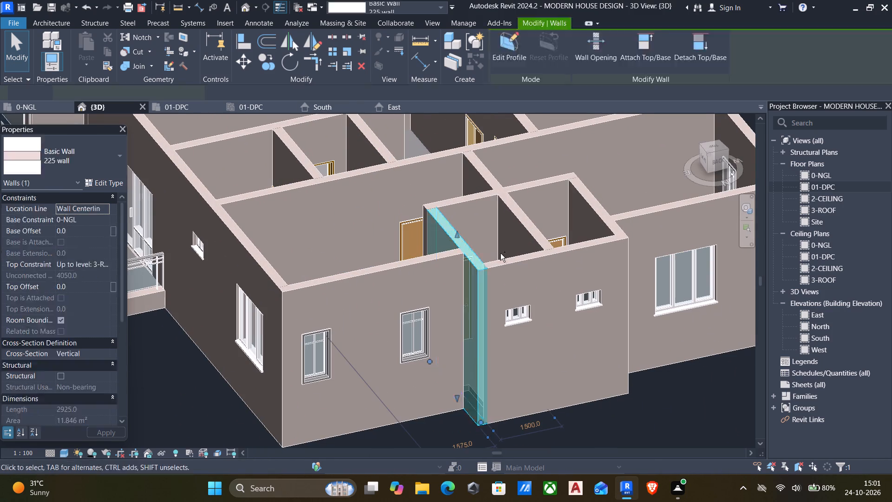
left_click(515, 264, "ctrl")
left_click(590, 197, "ctrl")
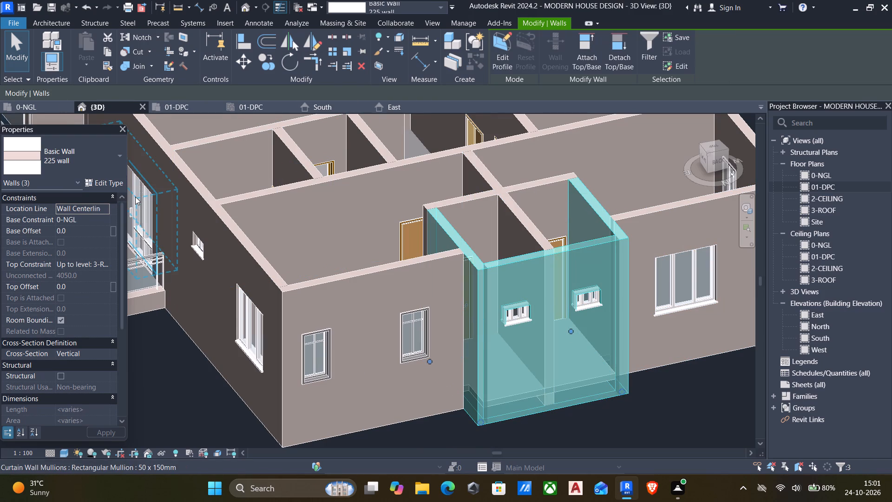
left_click(79, 289)
type("60")
key("0")
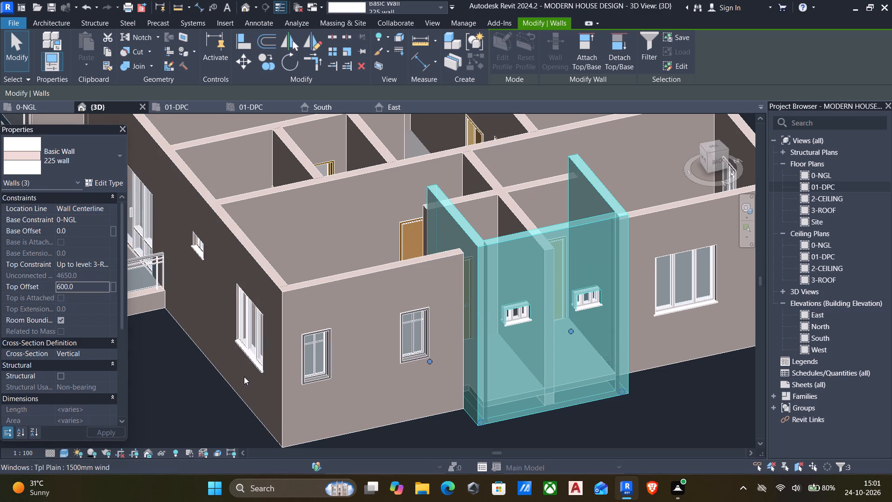
left_click(189, 402)
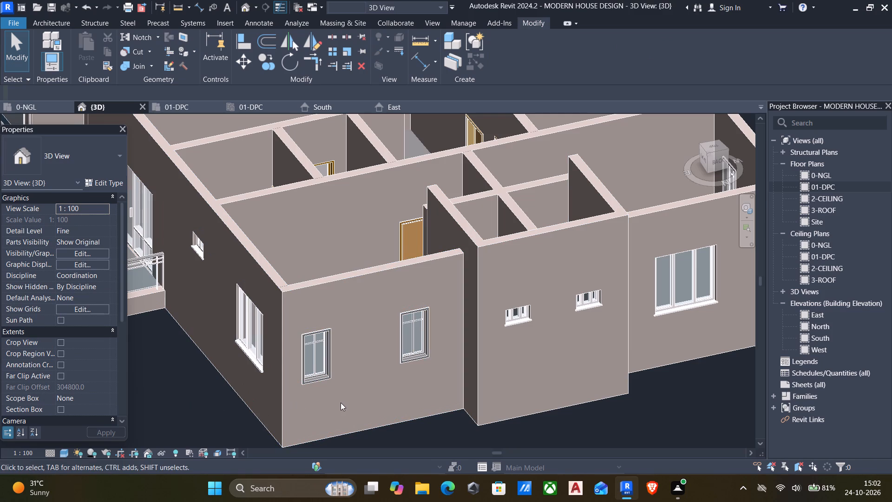
Examine the raised back bay and the railed terrace along the house's right side, including in the straight-on Right view.
scroll(341, 401, "down", 1)
middle_click_drag(345, 405, 383, 404, "shift")
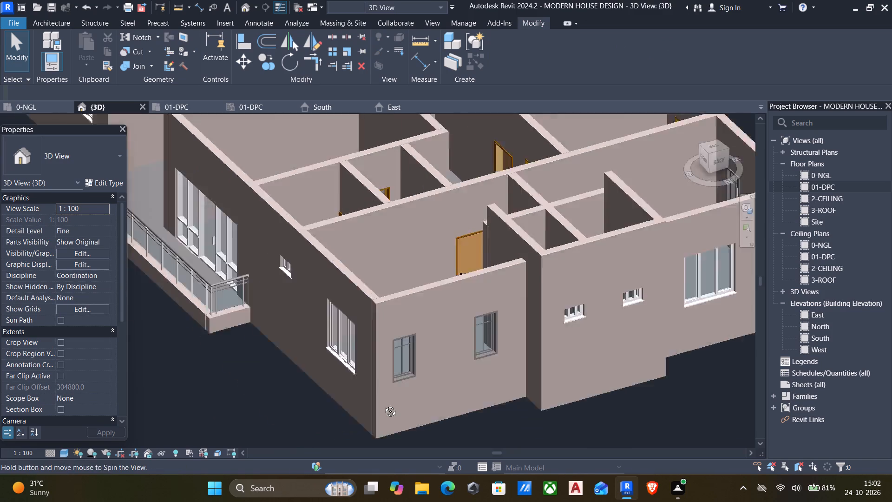
middle_click_drag(383, 404, 447, 363, "shift")
middle_click_drag(446, 360, 428, 373)
middle_click_drag(361, 420, 358, 425)
middle_click_drag(355, 350, 314, 403)
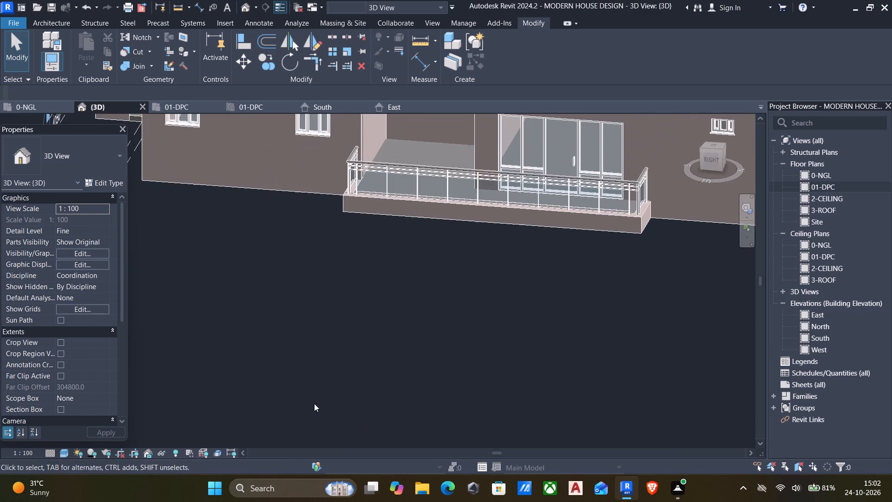
middle_click_drag(342, 349, 325, 396)
left_click(705, 156)
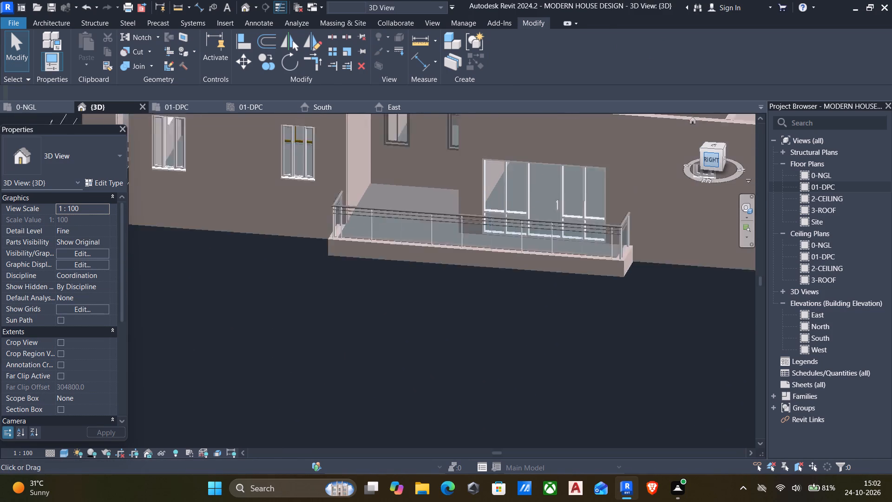
scroll(518, 200, "up", 2)
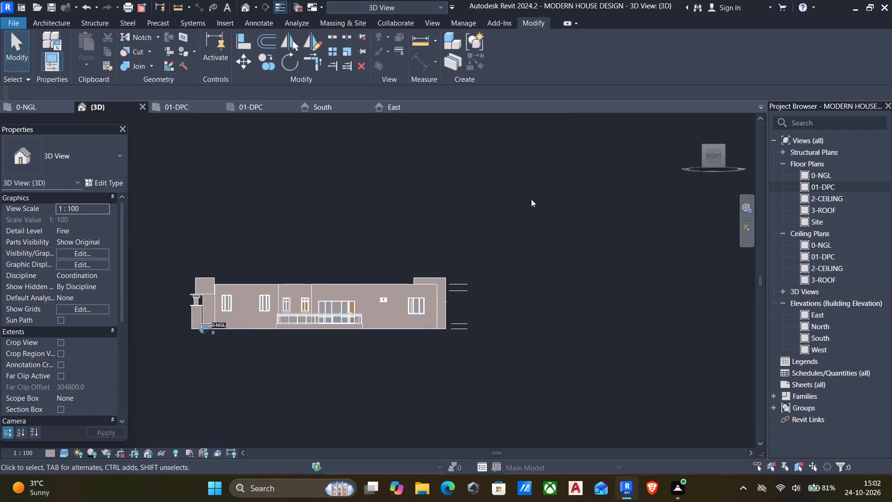
middle_click_drag(542, 205, 177, 266, "shift")
scroll(517, 214, "up", 1, "shift")
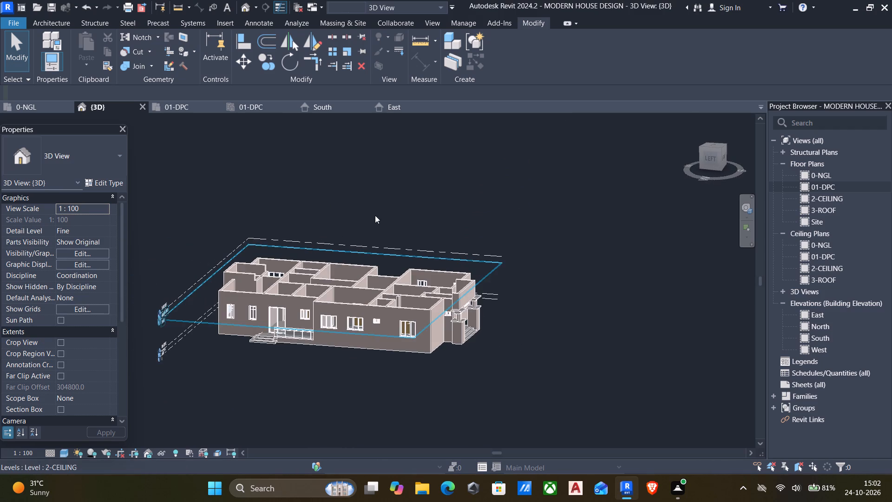
In the Left view, copy the low 225 wall under the side porch railing vertically to the roof line with Constrain off.
left_click(714, 162)
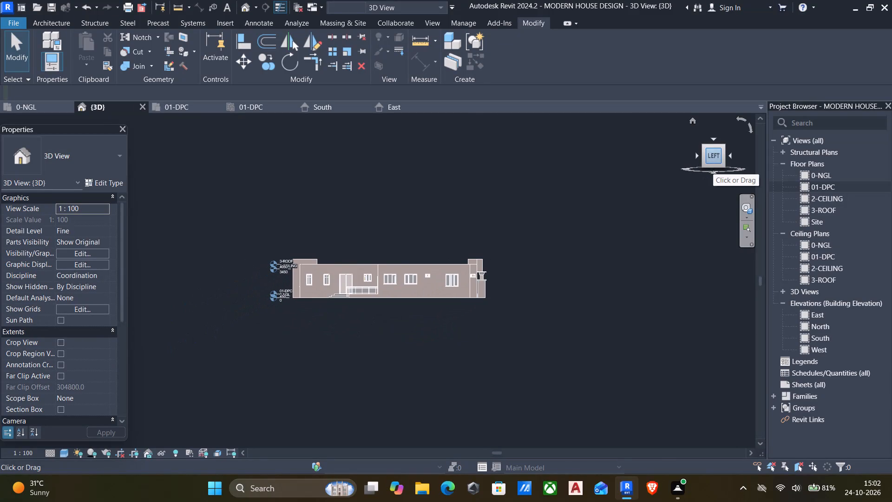
scroll(303, 304, "up", 5)
scroll(374, 292, "up", 5)
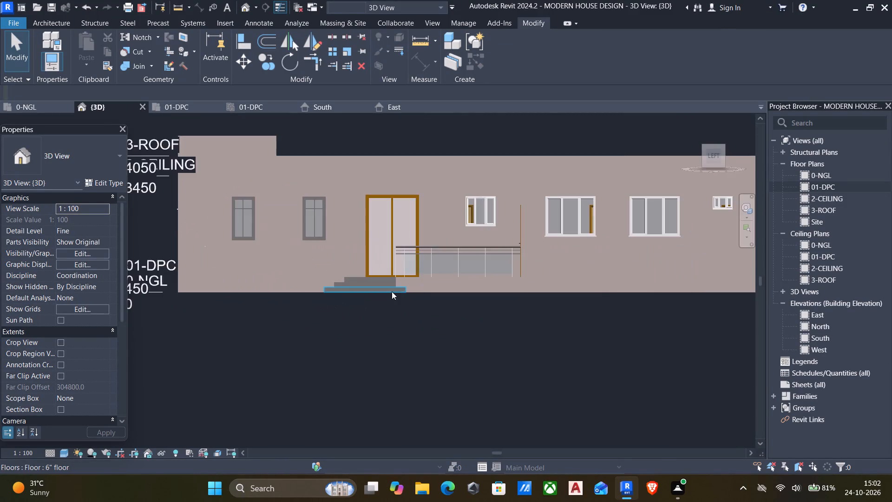
scroll(420, 290, "up", 5)
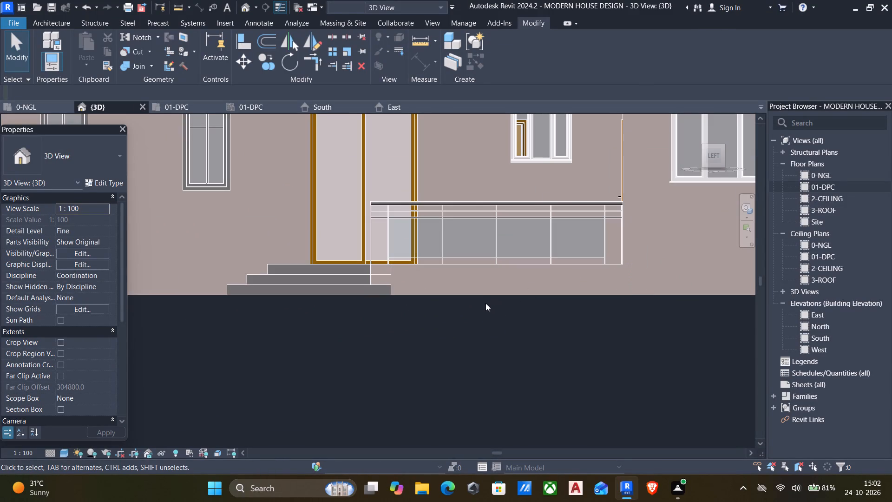
scroll(492, 303, "up", 3)
left_click(492, 293)
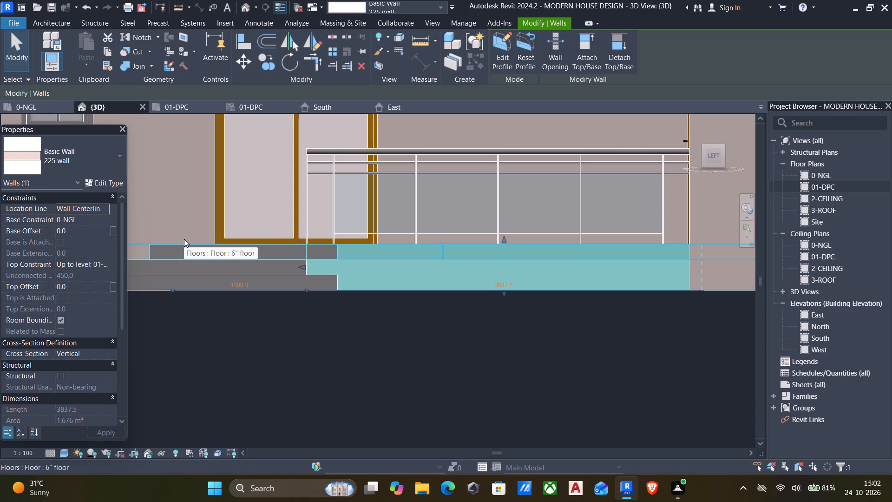
key("c")
key("o")
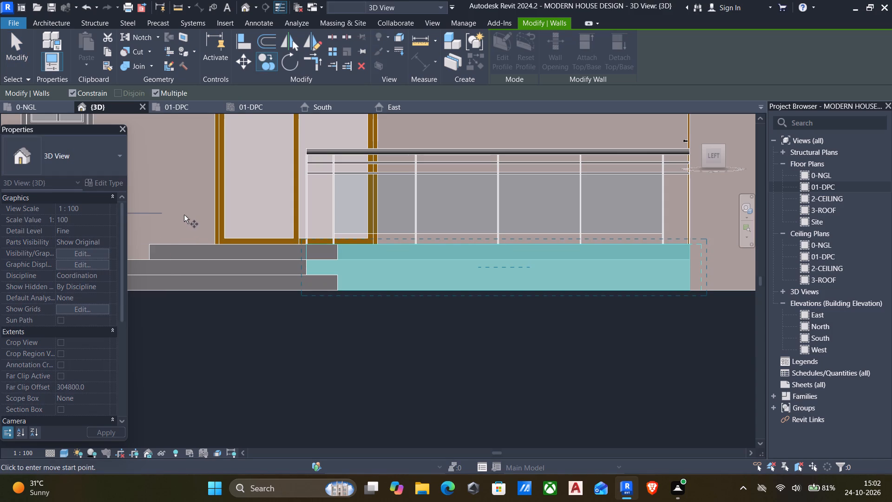
middle_click_drag(459, 311, 250, 393)
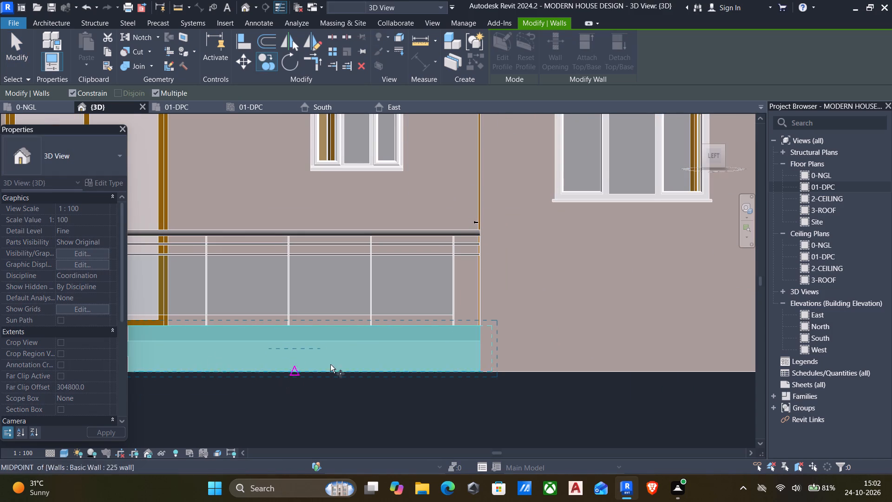
left_click(479, 324)
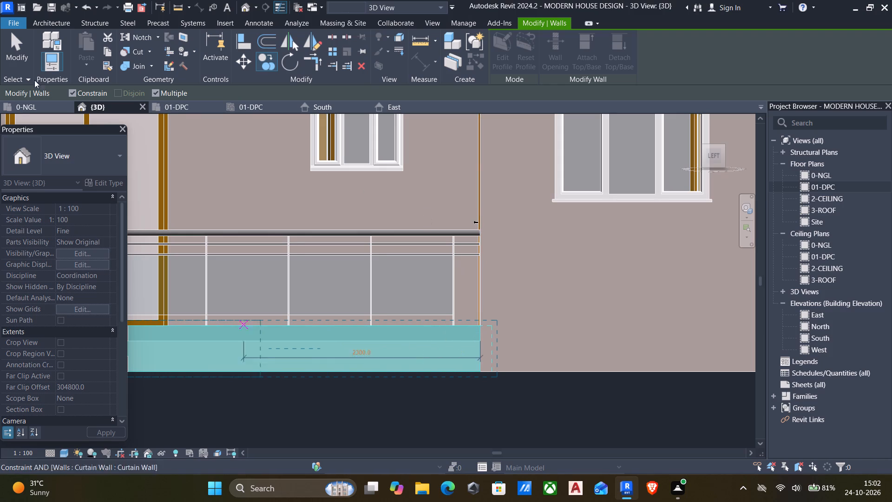
left_click(73, 90)
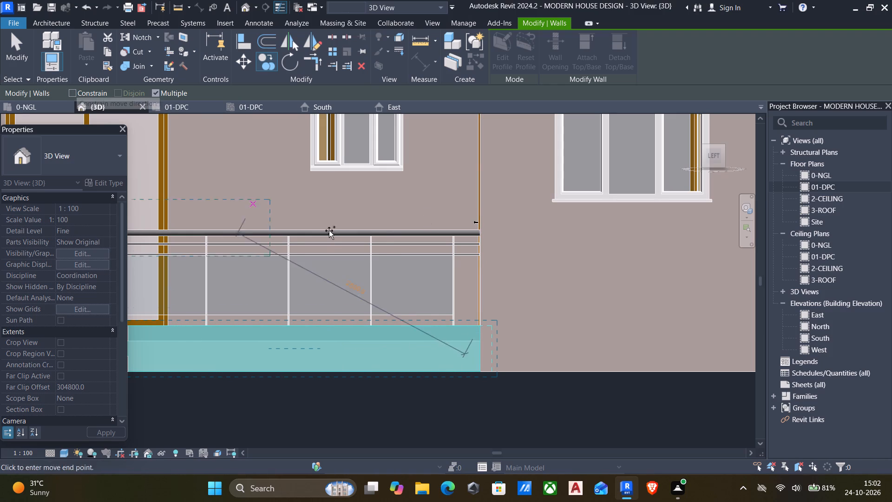
middle_click_drag(473, 234, 528, 398)
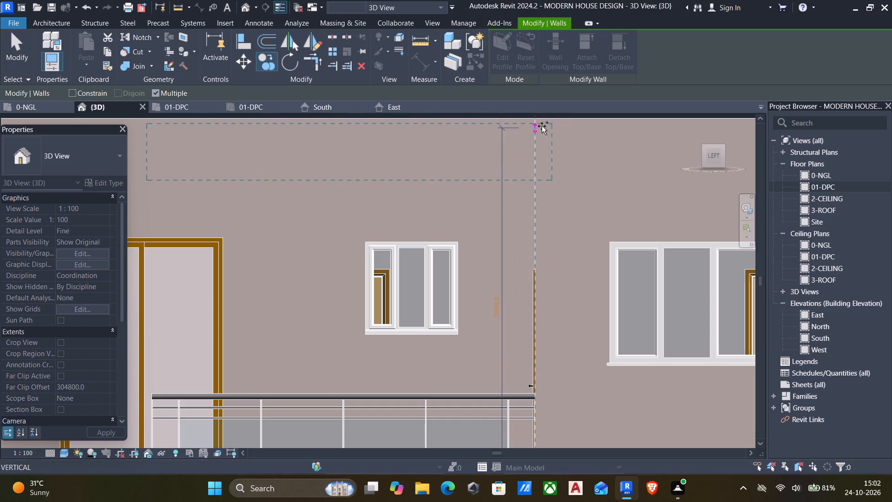
left_click(535, 122)
scroll(490, 175, "down", 5)
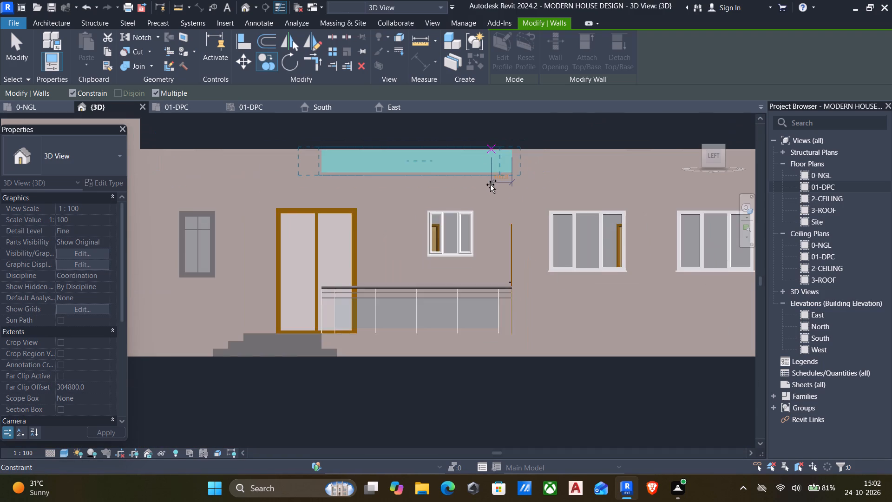
key("Escape")
Set the base offset of the copied 225 wall above the side porch to 0, based on 2-CEILING.
scroll(534, 308, "down", 4)
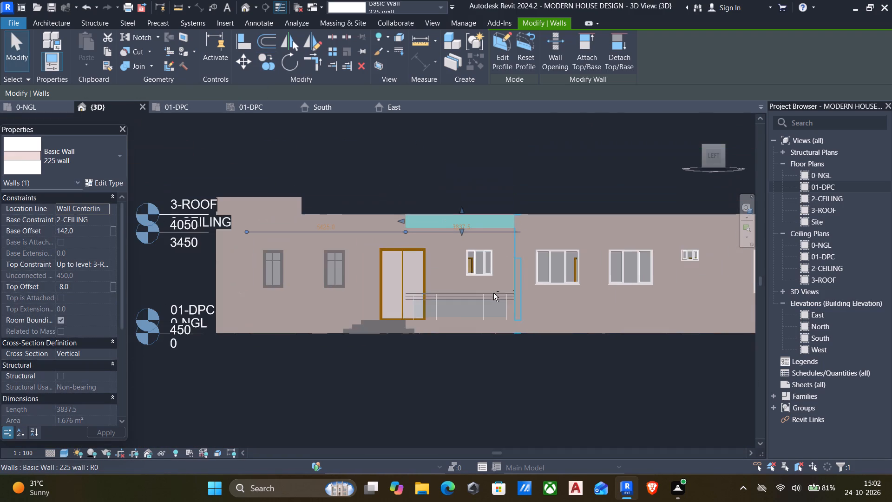
middle_click_drag(398, 193, 548, 351, "shift")
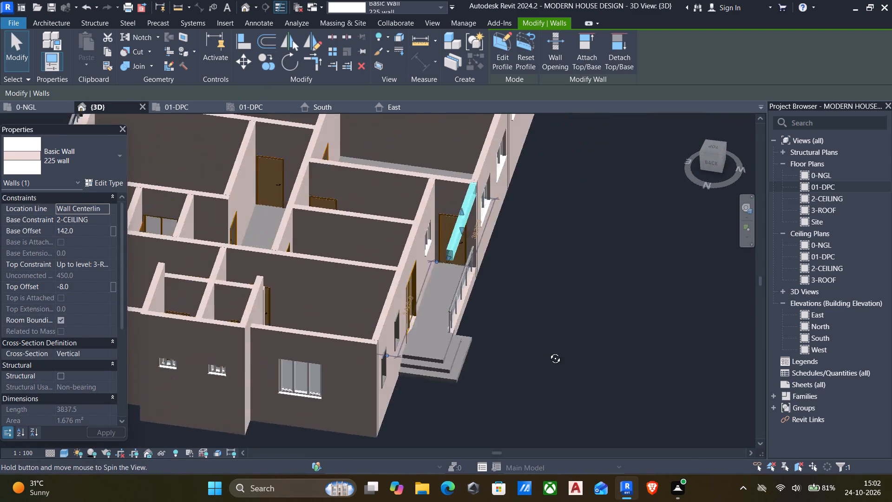
middle_click_drag(548, 351, 554, 348, "shift")
scroll(374, 348, "up", 3)
middle_click_drag(371, 350, 489, 336)
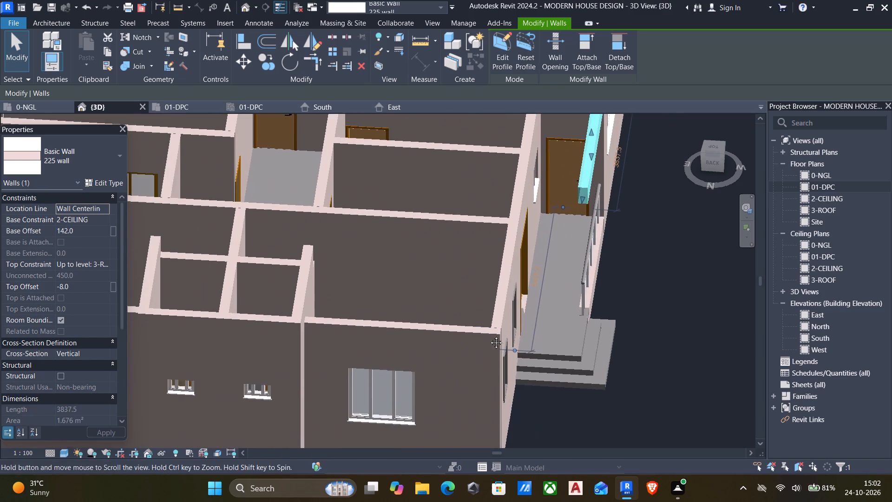
middle_click_drag(489, 336, 499, 336)
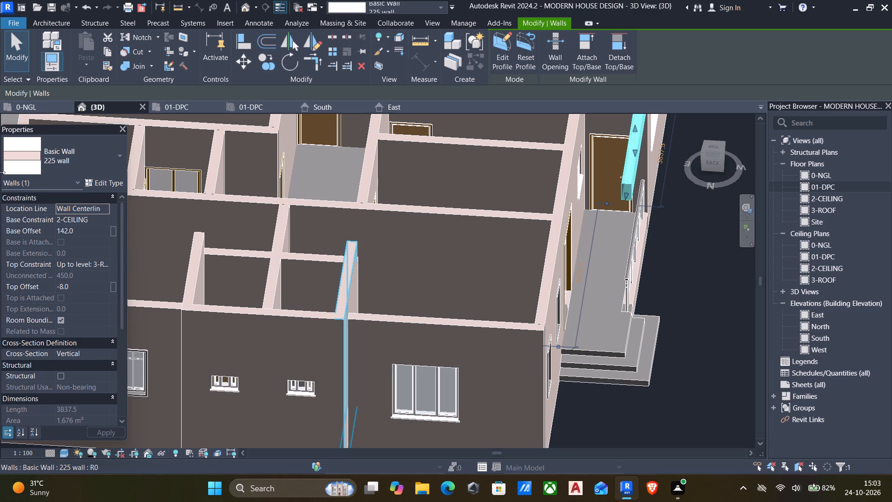
left_click(92, 226)
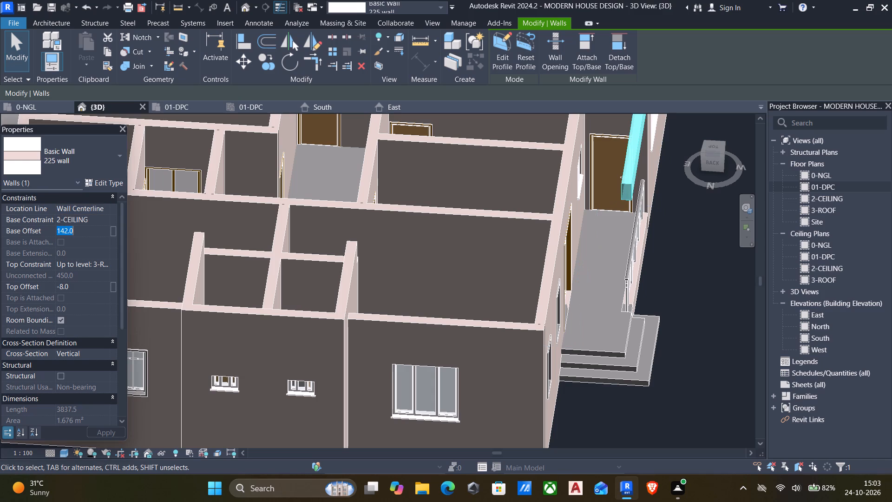
key("0")
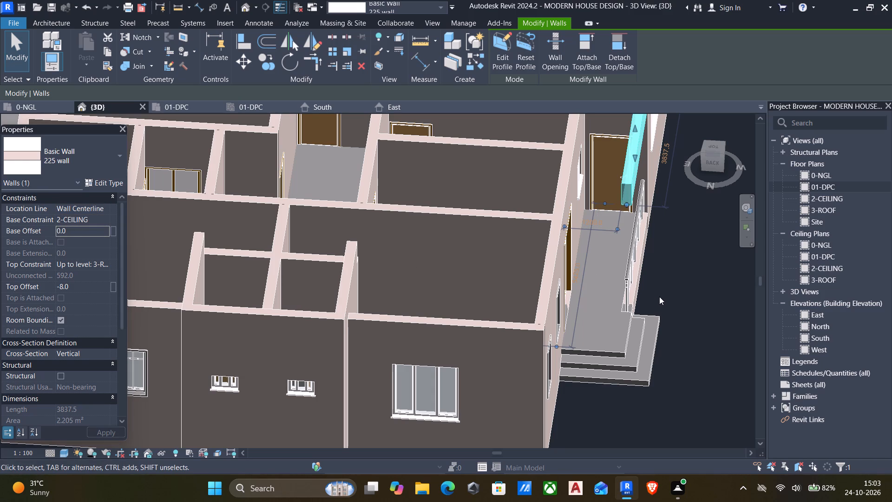
scroll(704, 336, "down", 2)
left_click(706, 339)
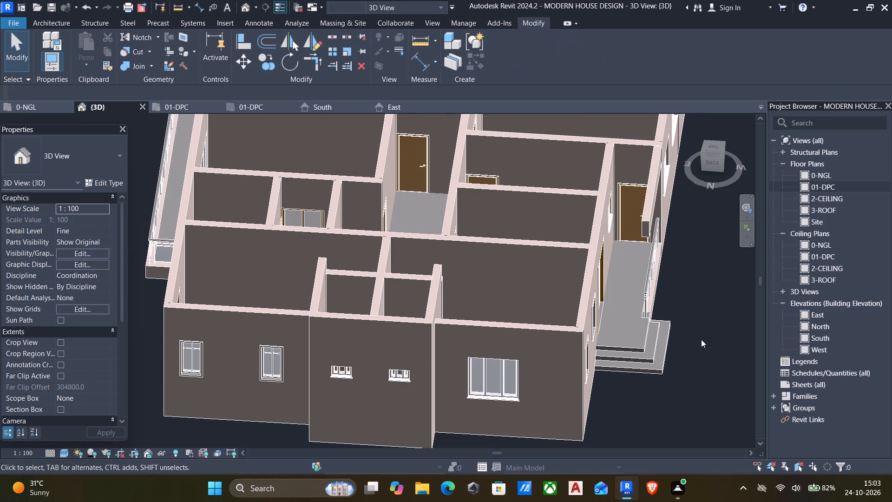
Examine the new wall above the side porch in 3D, check the 01-DPC floor plan, and return to the 3D view.
middle_click_drag(682, 345, 647, 350, "shift")
middle_click_drag(546, 331, 539, 324, "shift")
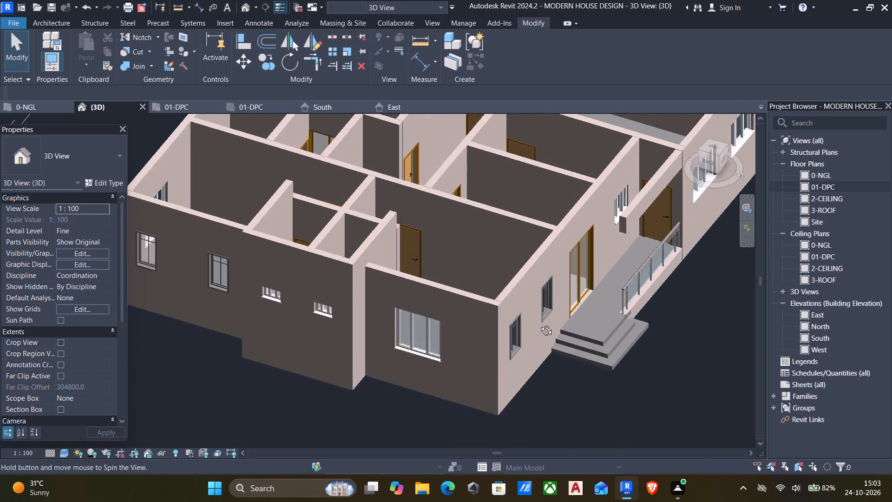
middle_click_drag(539, 324, 509, 312, "shift")
scroll(528, 323, "down", 1)
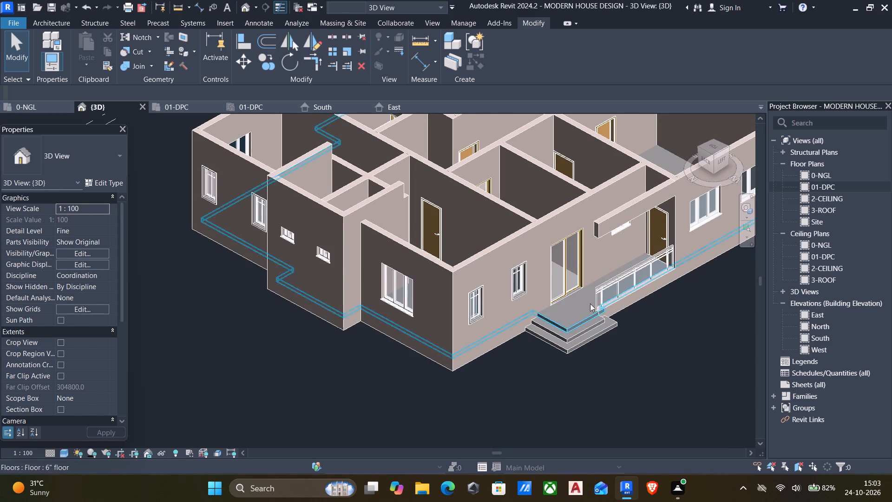
double_click(799, 186)
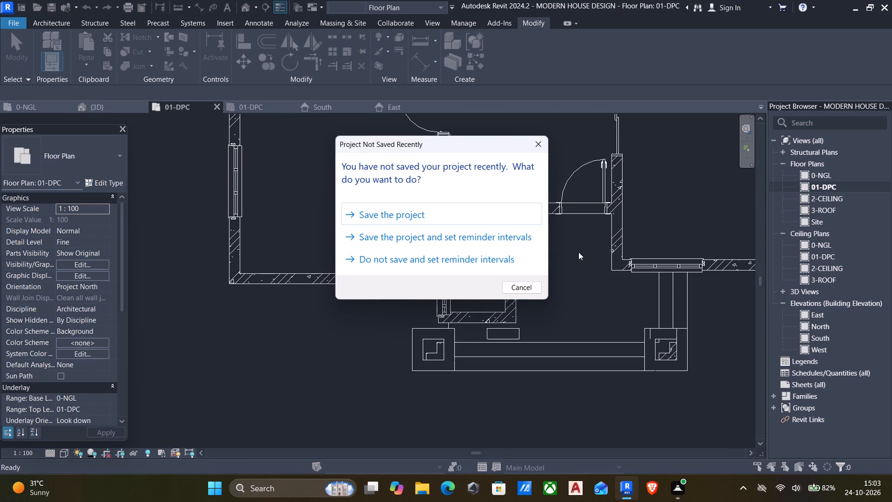
left_click(518, 282)
scroll(361, 282, "down", 6)
scroll(408, 291, "down", 4)
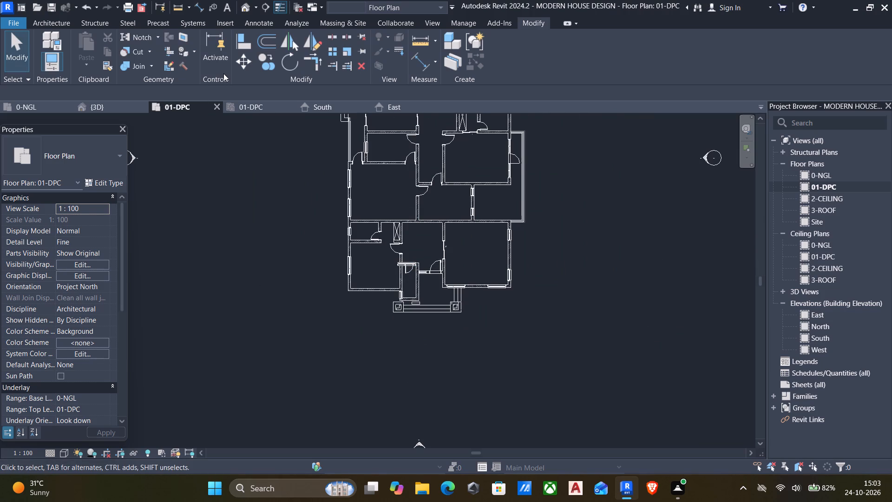
left_click(243, 5)
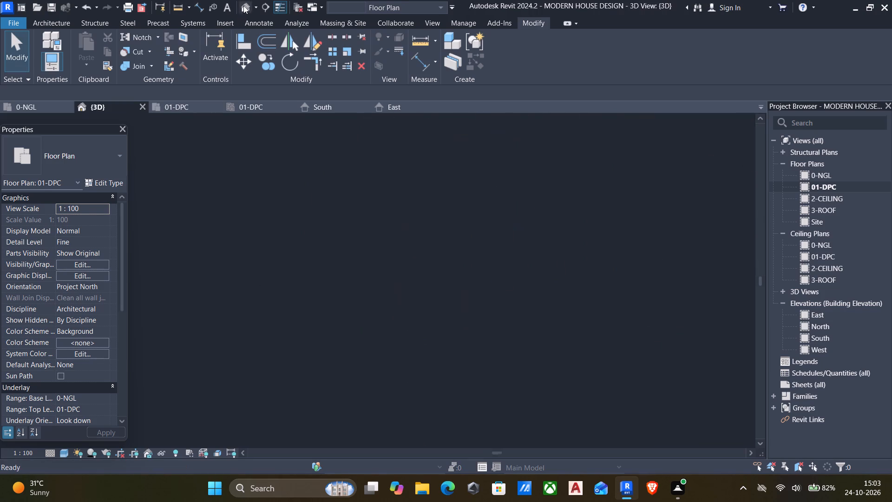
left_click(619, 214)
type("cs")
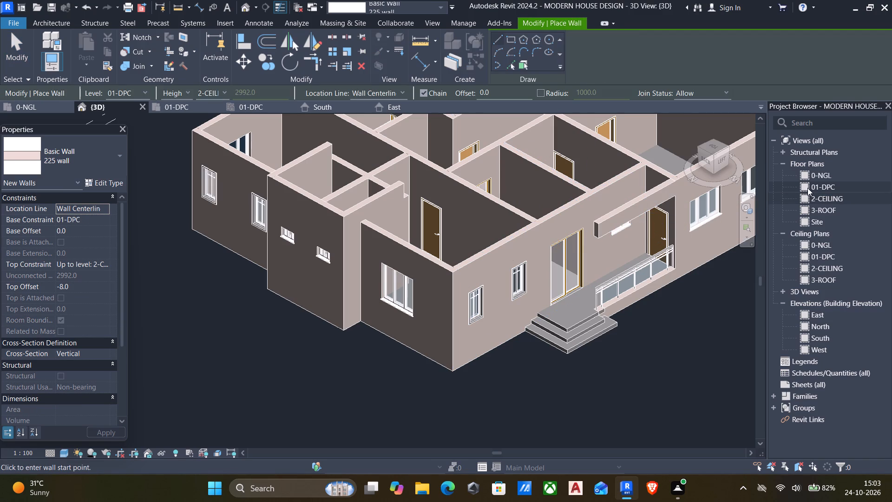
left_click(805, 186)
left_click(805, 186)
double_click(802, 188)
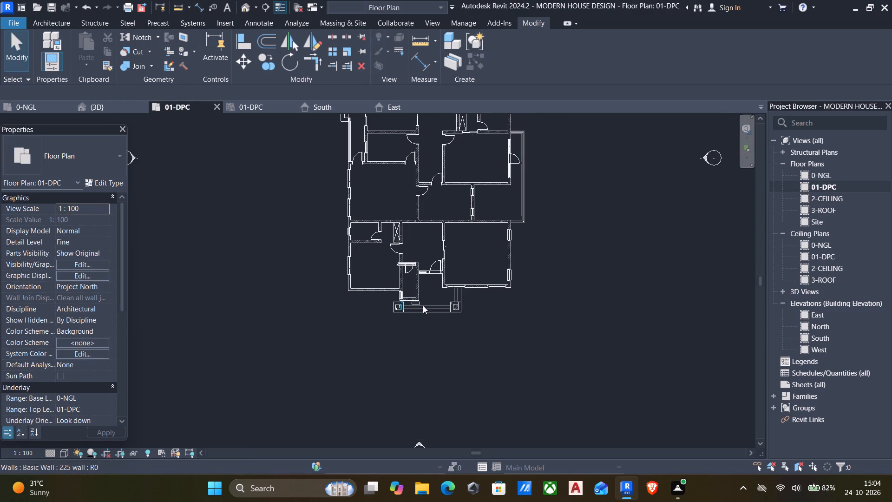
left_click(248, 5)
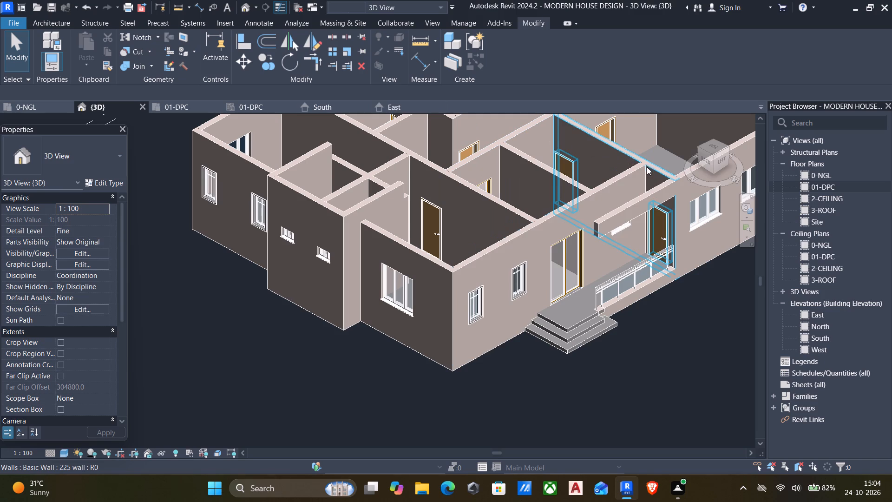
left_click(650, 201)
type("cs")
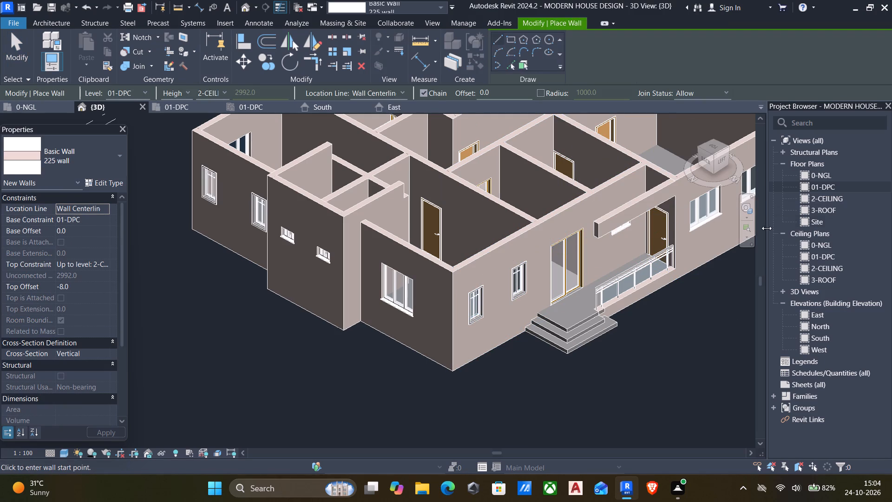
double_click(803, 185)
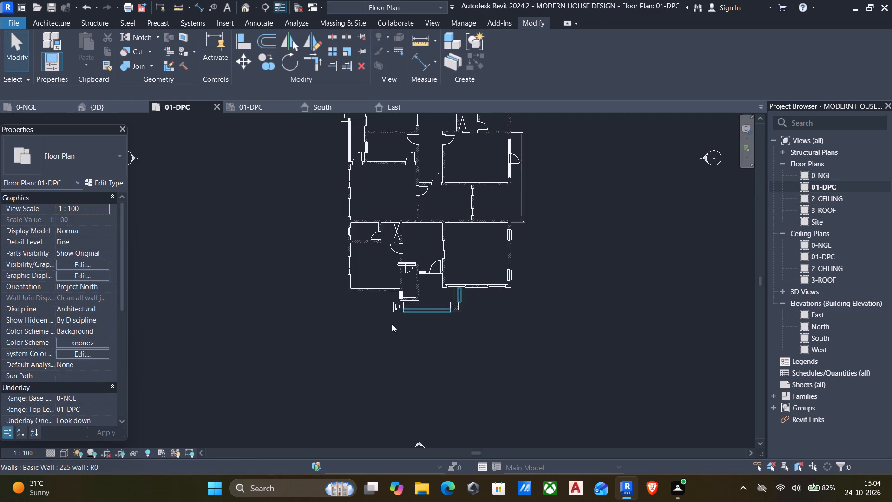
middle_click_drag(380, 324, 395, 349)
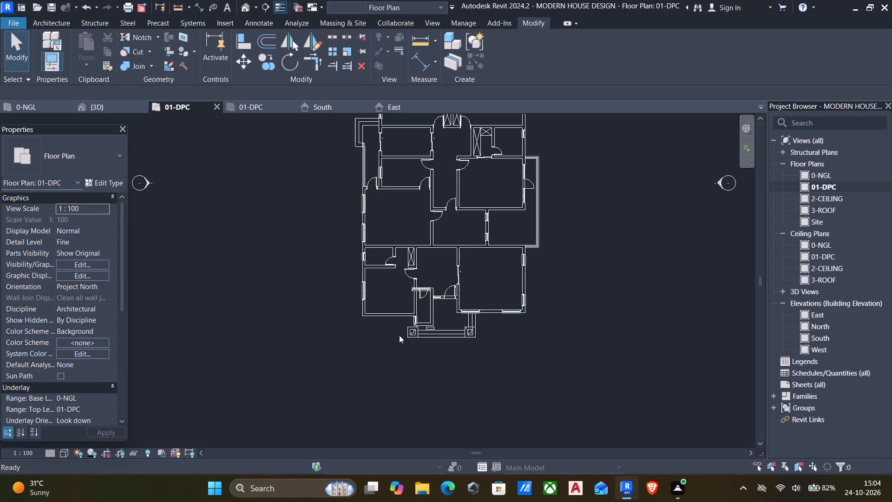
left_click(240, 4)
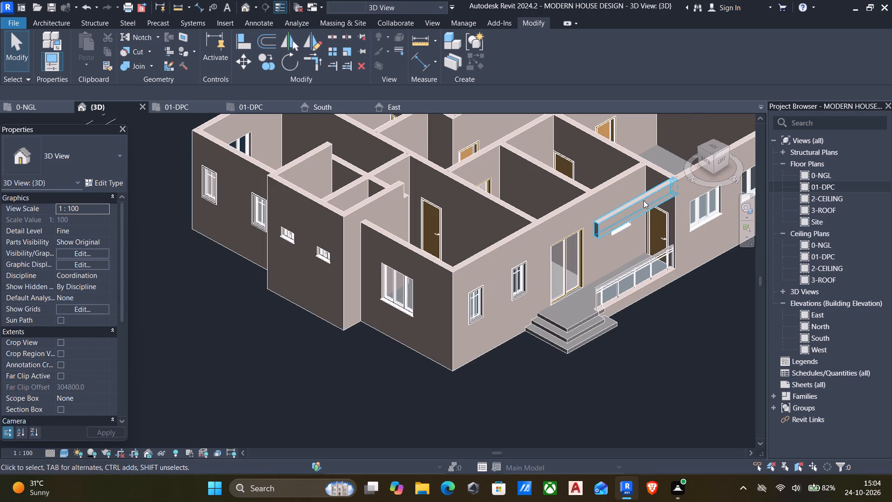
Examine the side porch area in the 01-DPC reflected ceiling plan for where to place a wall similar to the raised 225 porch wall.
left_click(609, 214)
type("cs")
left_click(263, 106)
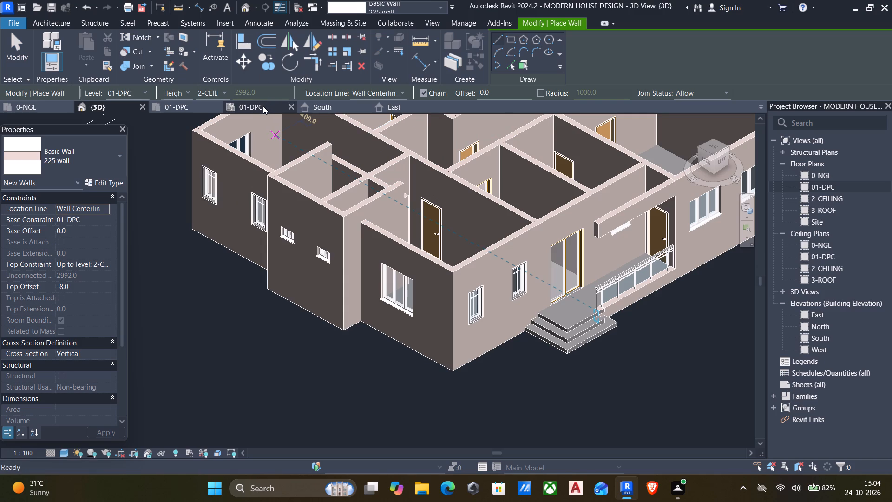
middle_click_drag(425, 287, 459, 439)
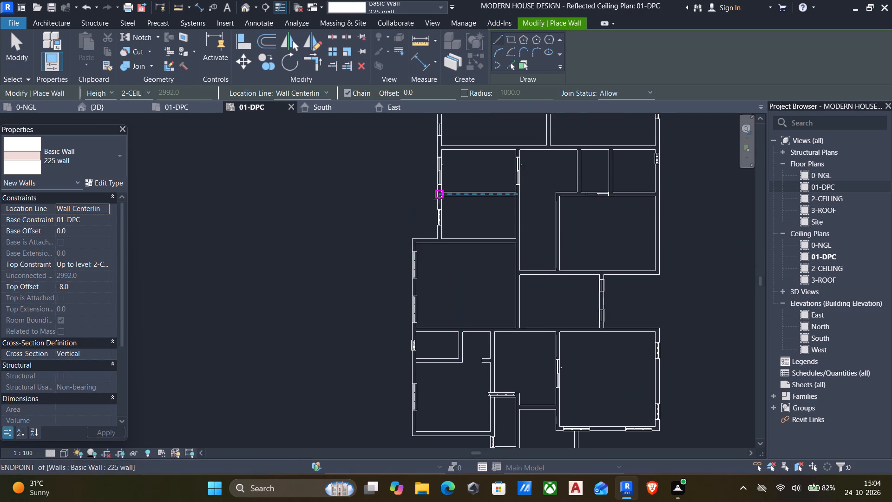
middle_click_drag(438, 198, 438, 325)
middle_click_drag(492, 231, 481, 198)
middle_click_drag(460, 324, 434, 199)
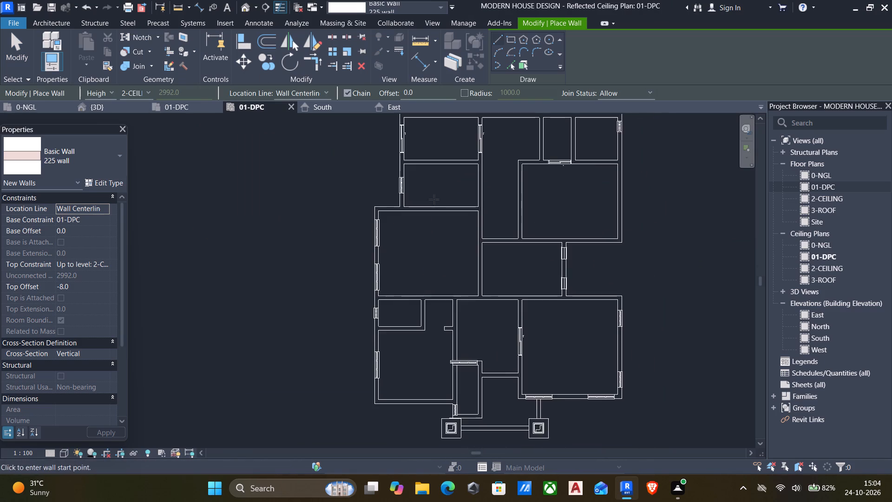
middle_click_drag(421, 335, 413, 272)
middle_click_drag(380, 260, 357, 382)
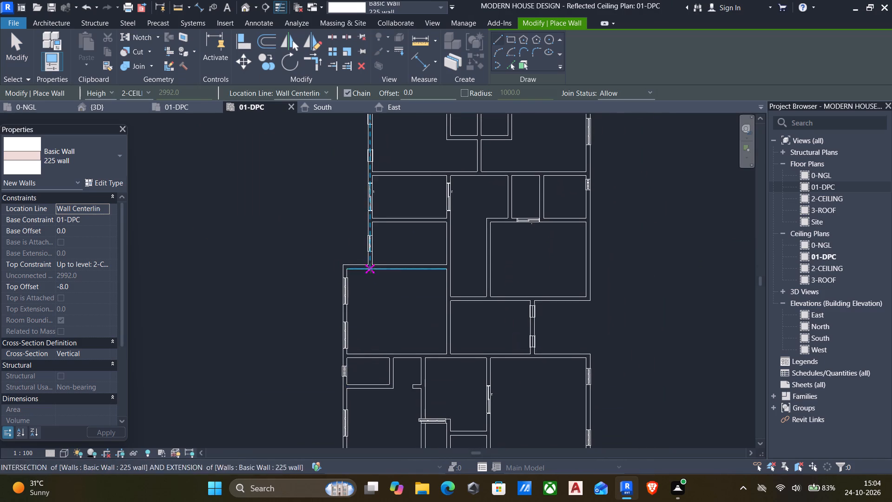
middle_click_drag(390, 241, 361, 226)
middle_click_drag(370, 379, 350, 289)
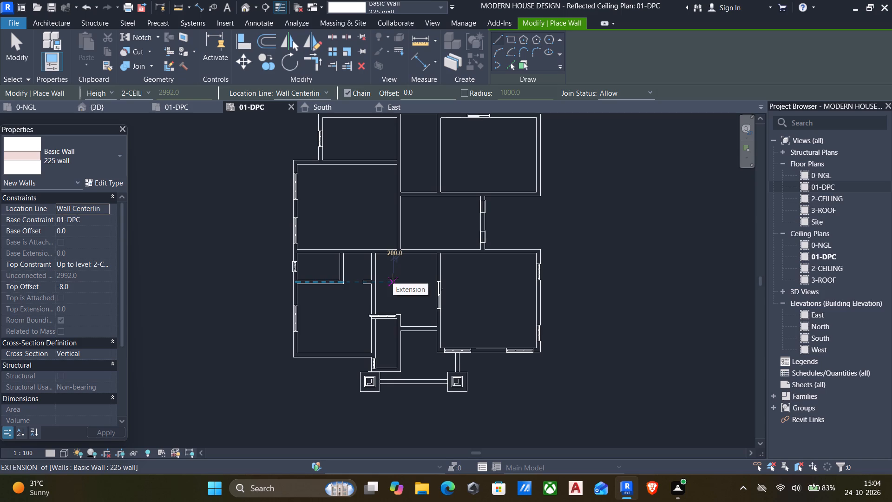
scroll(382, 280, "down", 4)
middle_click_drag(305, 240, 296, 299)
middle_click_drag(298, 320, 300, 331)
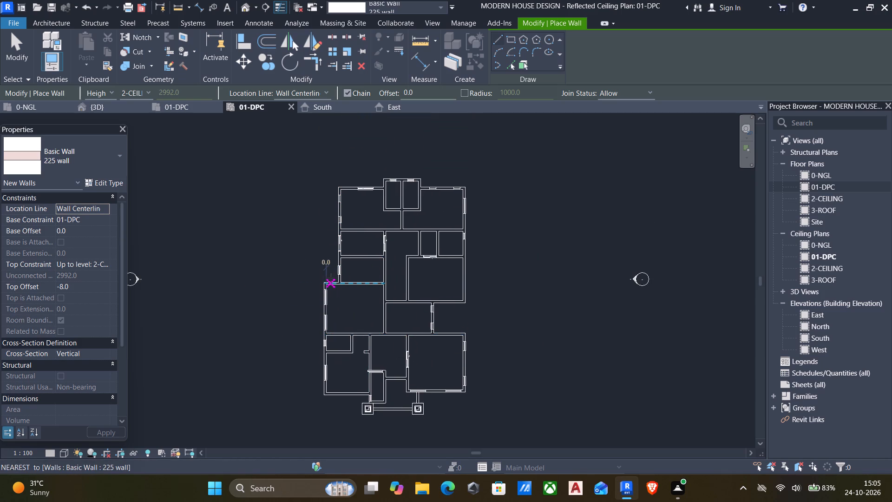
Examine the side porch in 3D and locate its lowest entrance step floor in the 01-DPC floor plan.
left_click(245, 3)
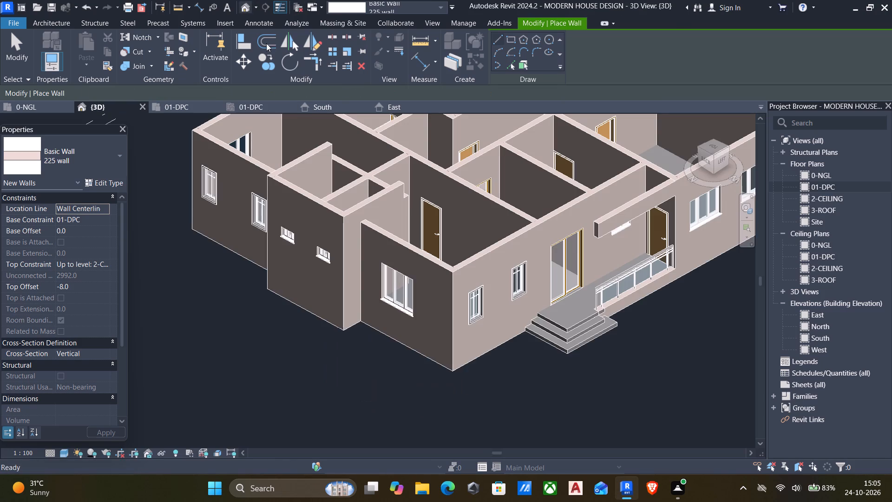
middle_click_drag(478, 283, 433, 284, "shift")
middle_click_drag(382, 284, 371, 276, "shift")
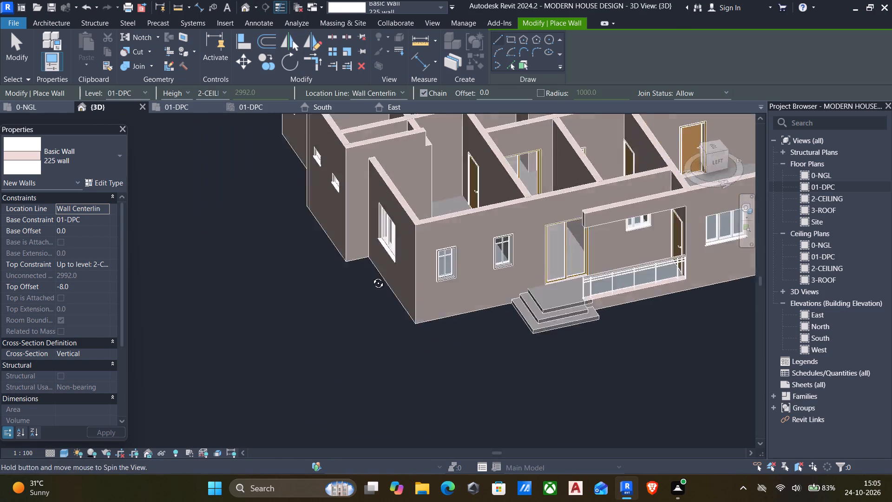
middle_click_drag(371, 276, 377, 236, "shift")
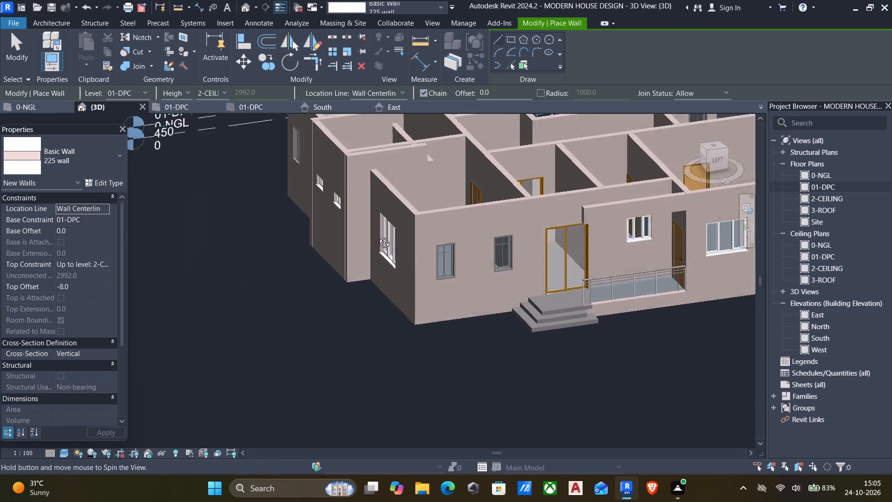
middle_click_drag(377, 236, 353, 264, "shift")
scroll(577, 325, "up", 3)
key("Escape")
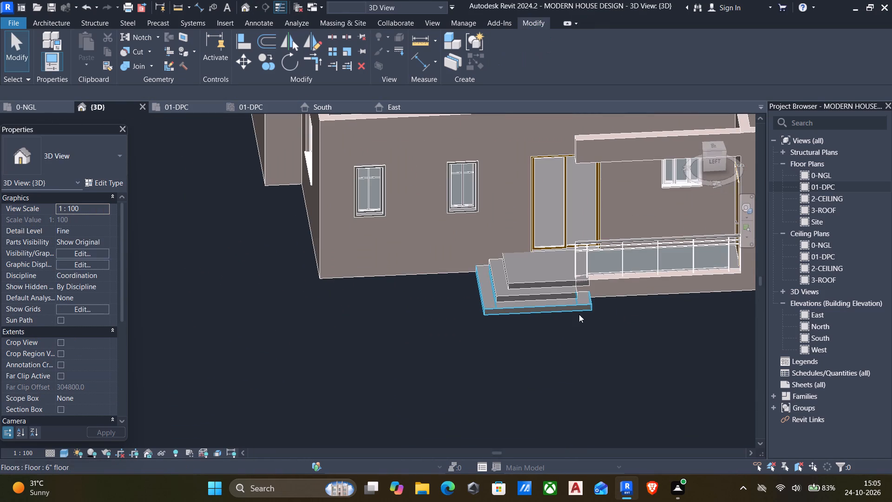
left_click(533, 296)
key("Escape")
left_click(526, 308)
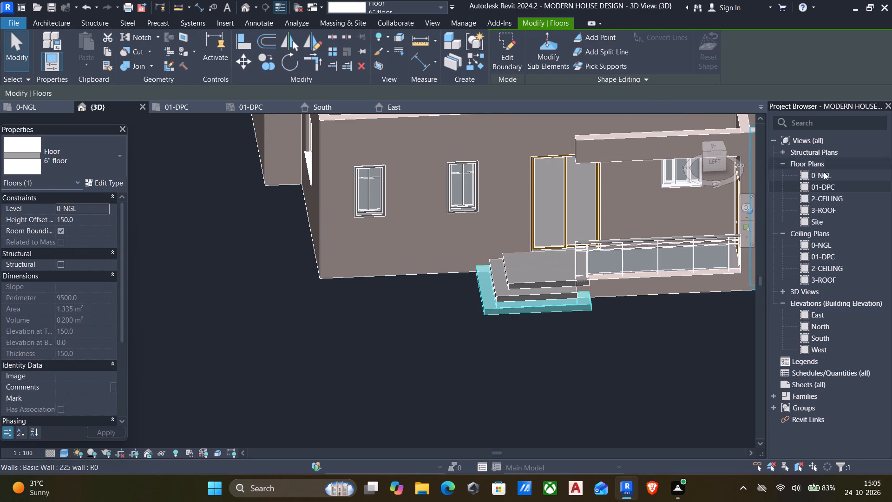
double_click(800, 187)
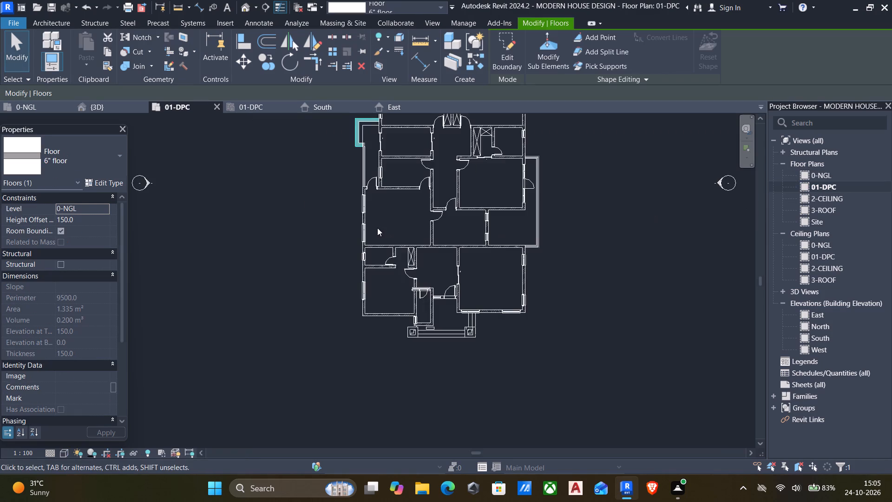
middle_click_drag(378, 241, 387, 278)
scroll(348, 185, "up", 3)
key("Escape")
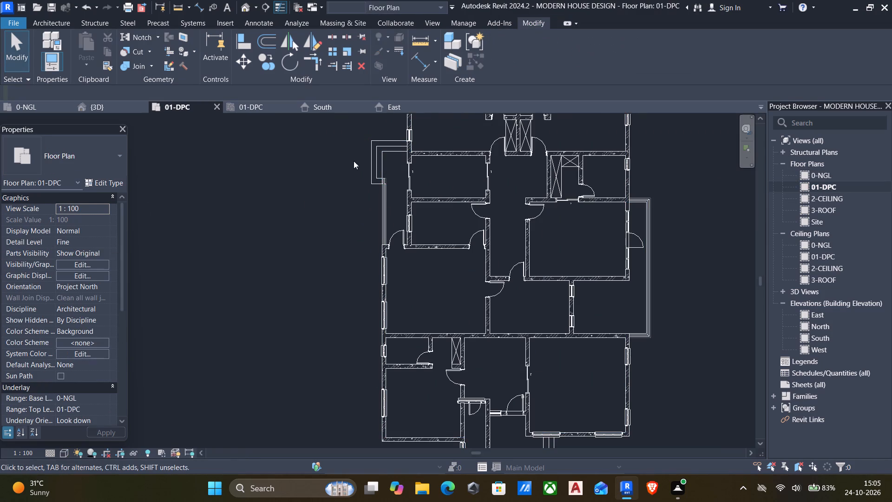
scroll(392, 234, "down", 1)
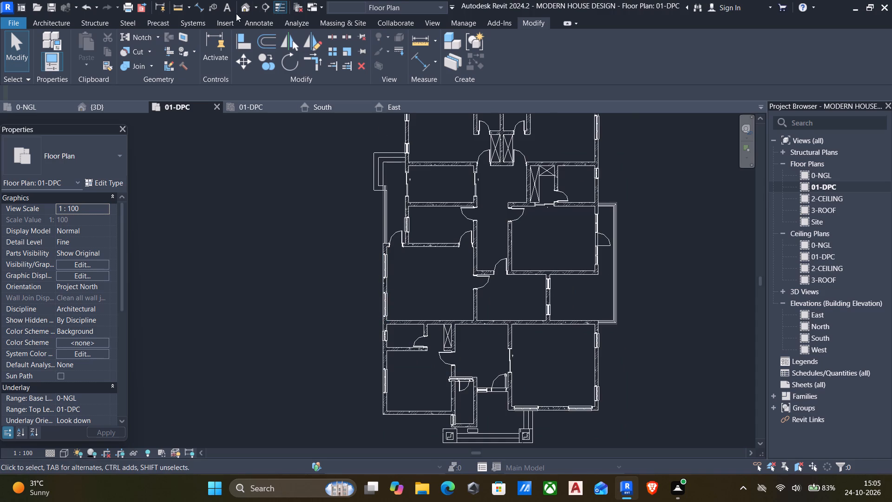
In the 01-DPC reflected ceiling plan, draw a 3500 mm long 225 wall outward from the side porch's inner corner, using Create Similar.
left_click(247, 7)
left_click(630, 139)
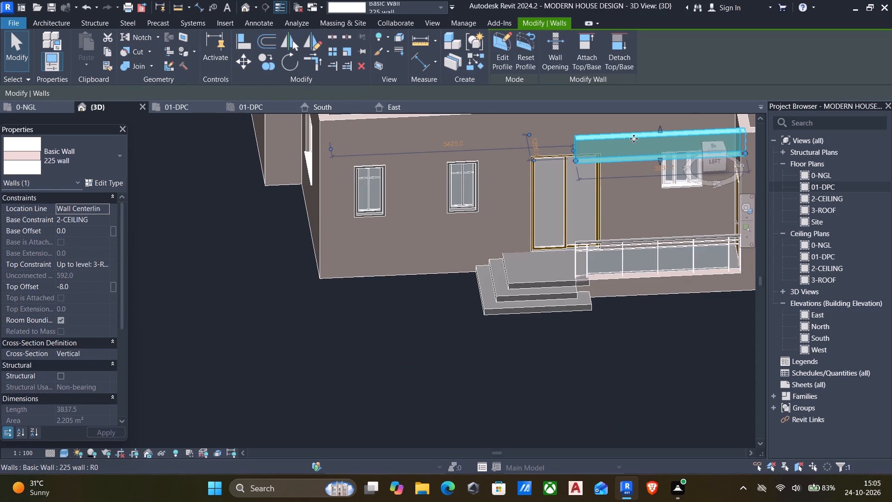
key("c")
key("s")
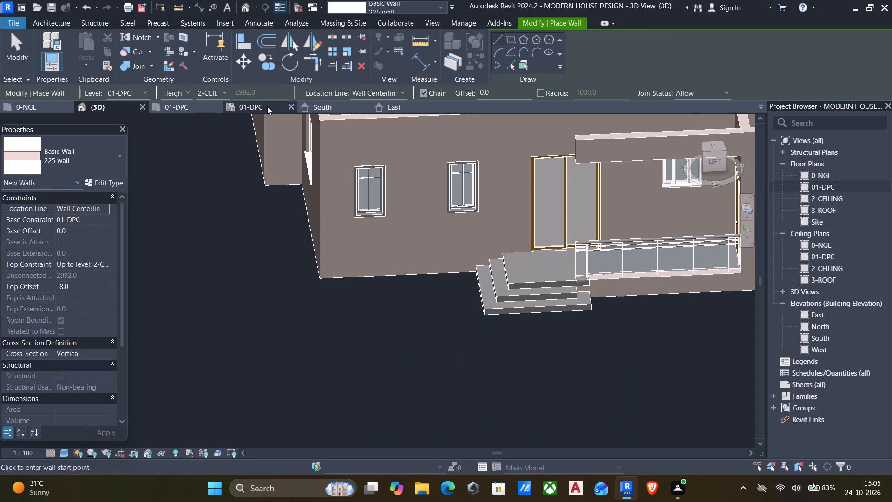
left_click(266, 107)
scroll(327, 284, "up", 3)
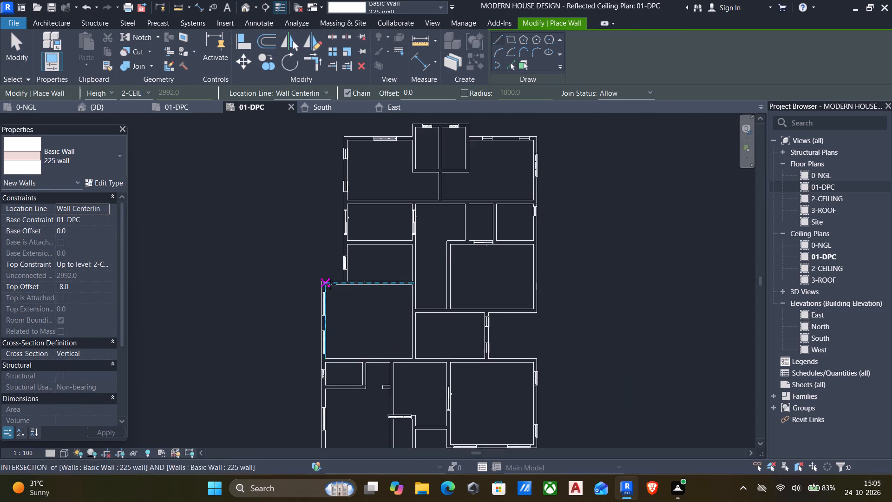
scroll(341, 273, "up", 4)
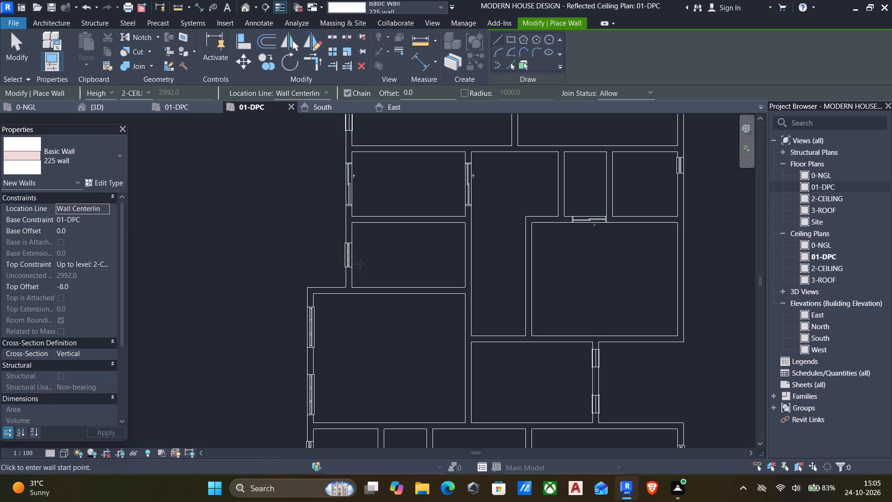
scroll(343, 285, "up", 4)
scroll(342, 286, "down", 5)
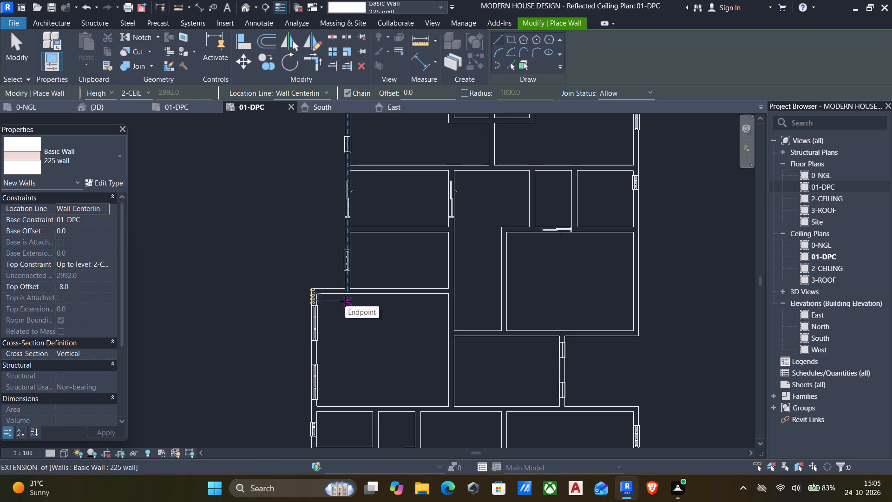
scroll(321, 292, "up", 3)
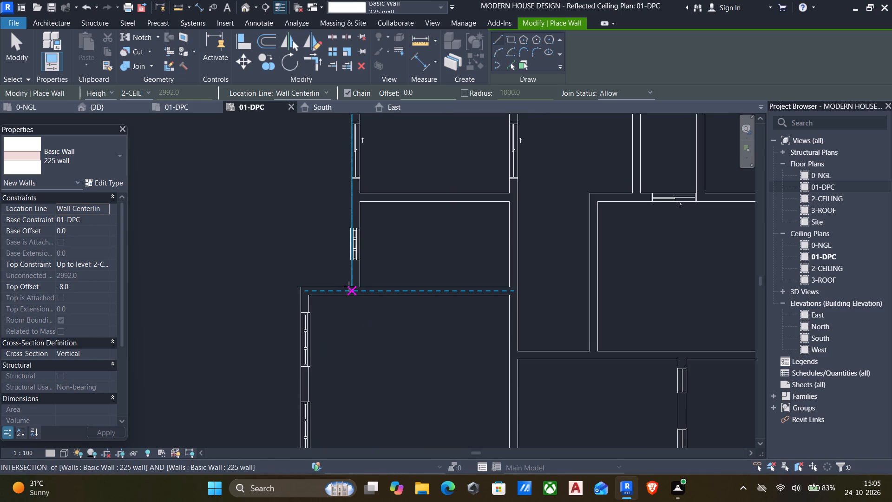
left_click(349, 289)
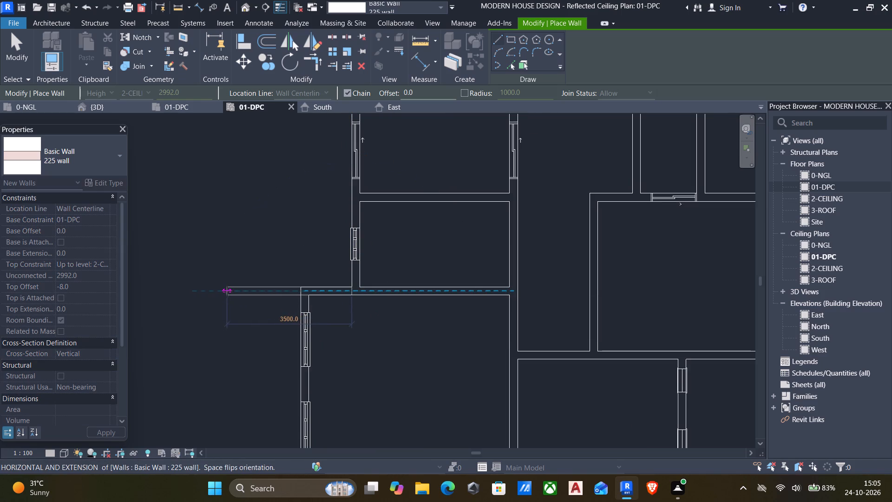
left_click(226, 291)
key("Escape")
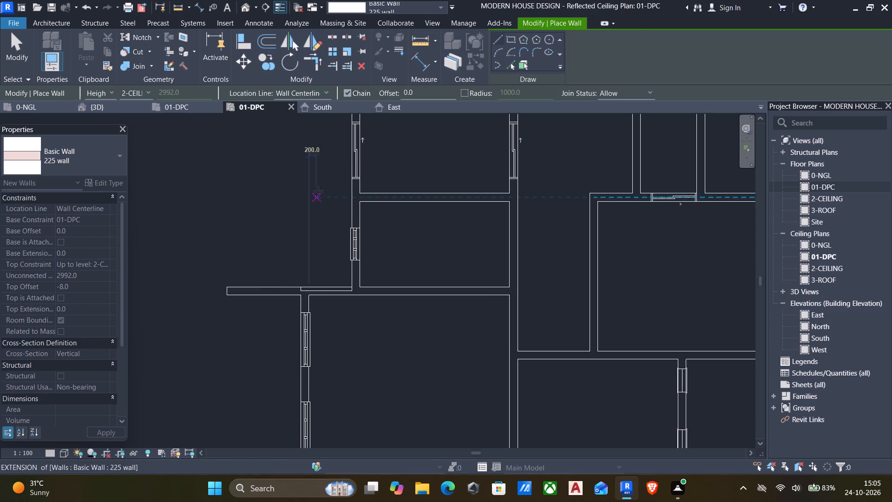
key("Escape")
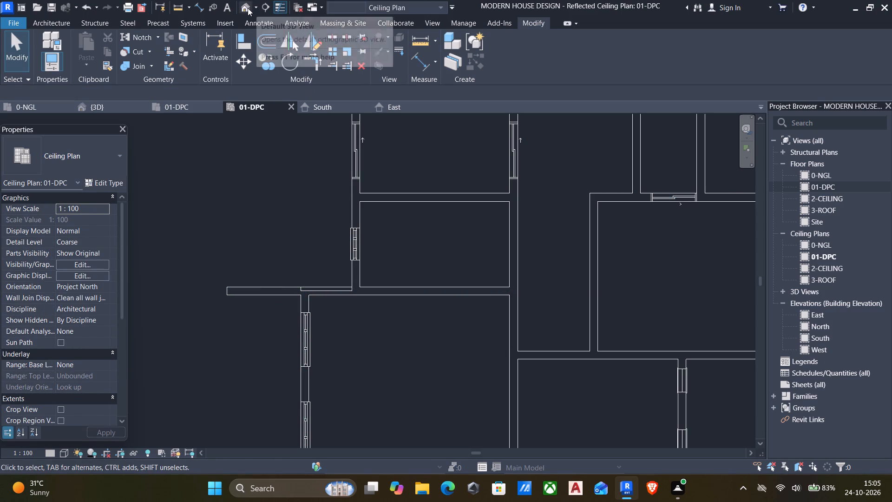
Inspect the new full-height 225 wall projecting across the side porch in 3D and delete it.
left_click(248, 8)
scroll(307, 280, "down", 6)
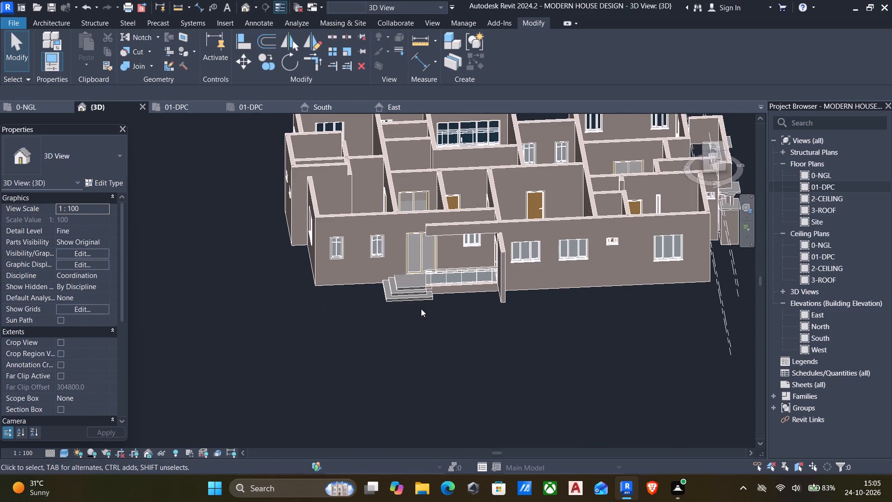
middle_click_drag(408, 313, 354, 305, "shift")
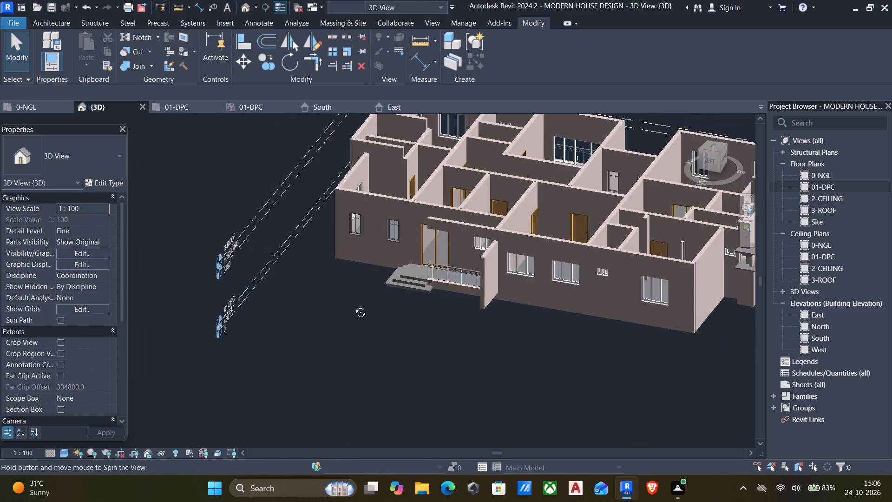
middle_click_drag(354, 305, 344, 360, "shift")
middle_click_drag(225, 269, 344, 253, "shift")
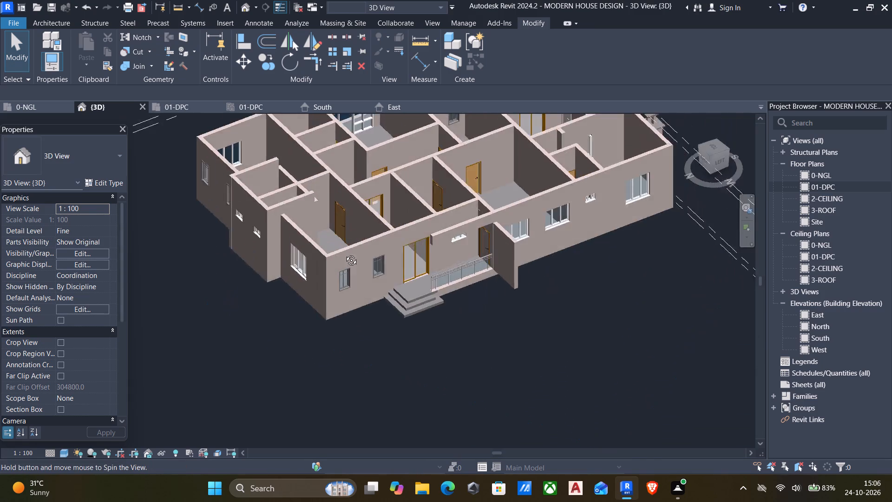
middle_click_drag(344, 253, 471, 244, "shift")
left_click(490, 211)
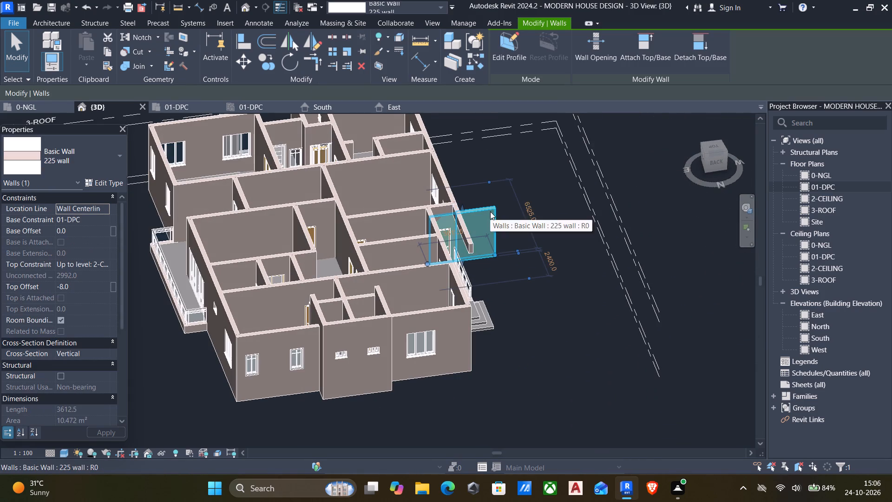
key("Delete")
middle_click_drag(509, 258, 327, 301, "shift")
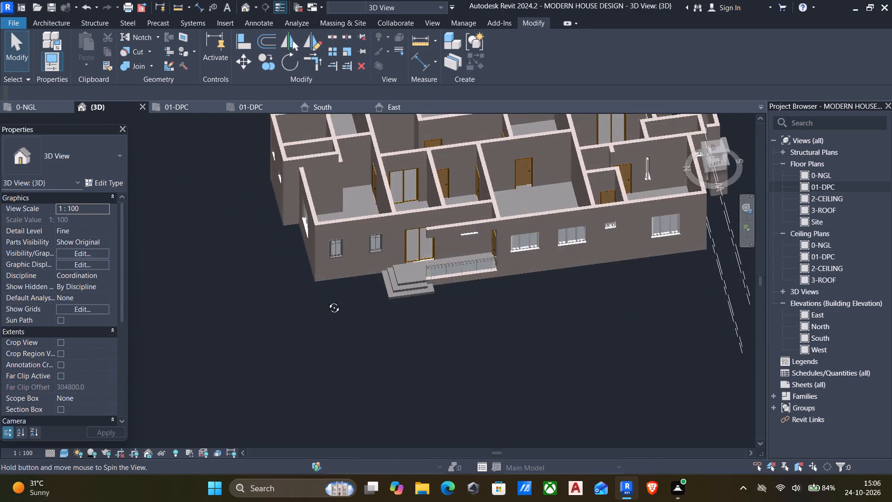
In the 01-DPC floor plan, draw a 225 wall about 3190 mm long outward from the side porch's inner corner across the entrance steps, using Create Similar.
middle_click_drag(327, 301, 301, 306, "shift")
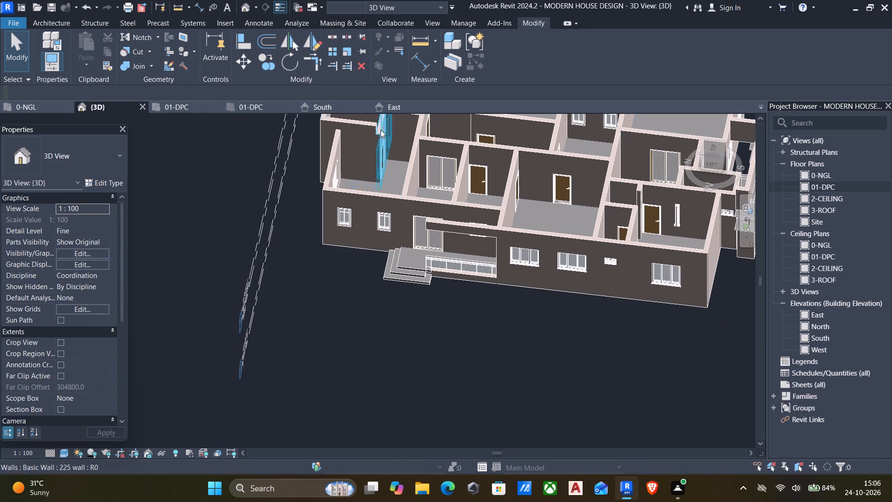
left_click(442, 223)
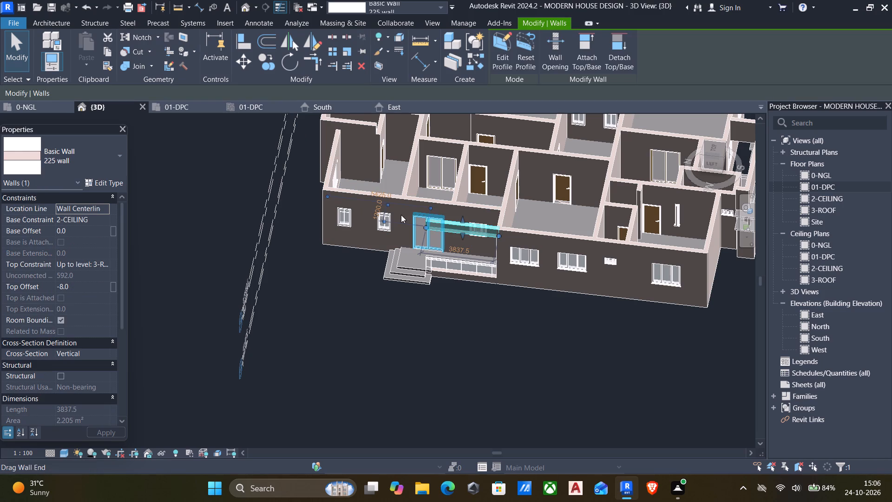
key("c")
key("s")
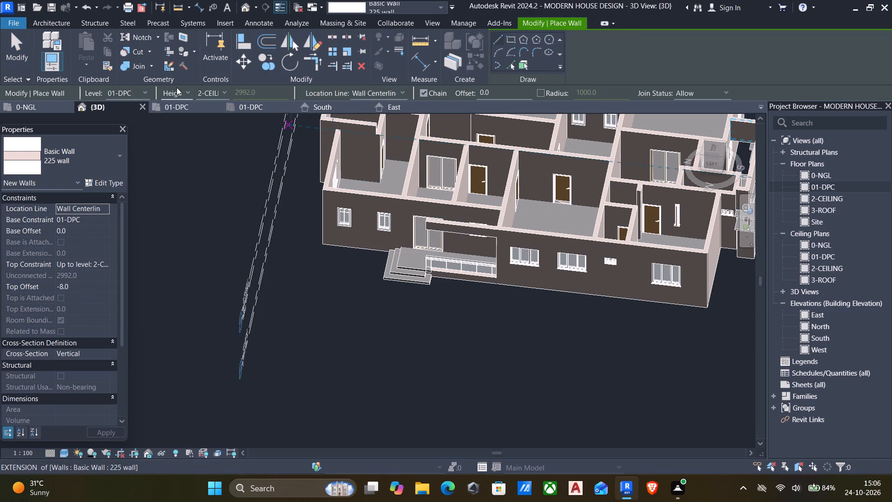
left_click(186, 104)
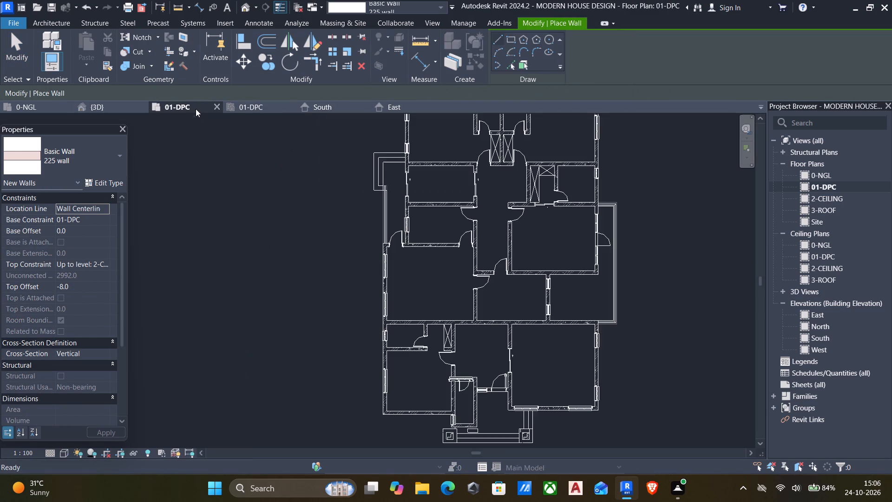
middle_click_drag(345, 214, 340, 327)
scroll(400, 263, "up", 5)
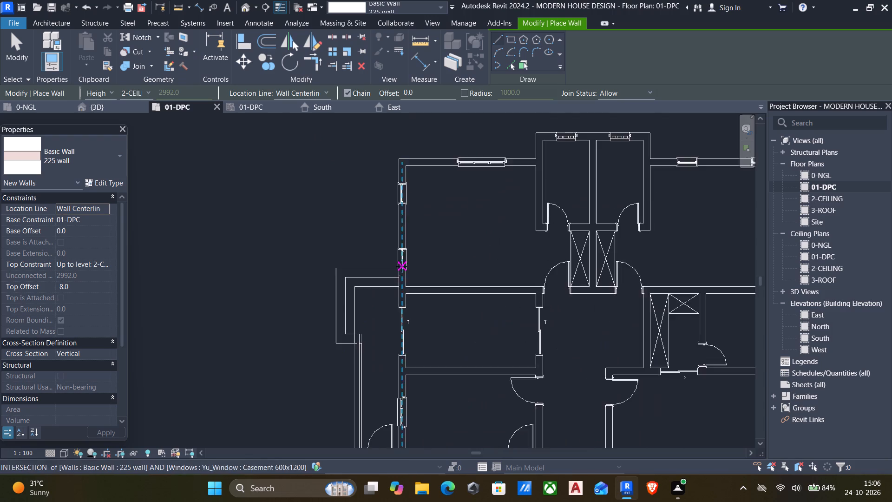
scroll(401, 266, "up", 9)
left_click(408, 282)
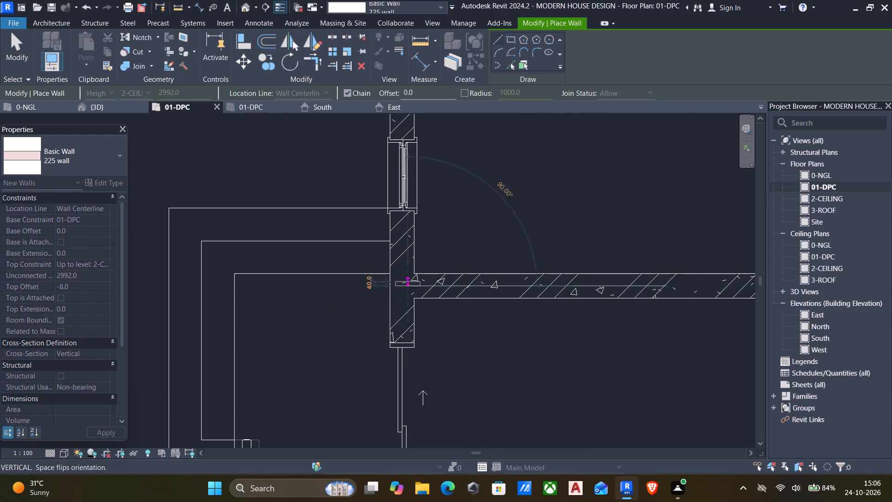
middle_click_drag(190, 288, 348, 272)
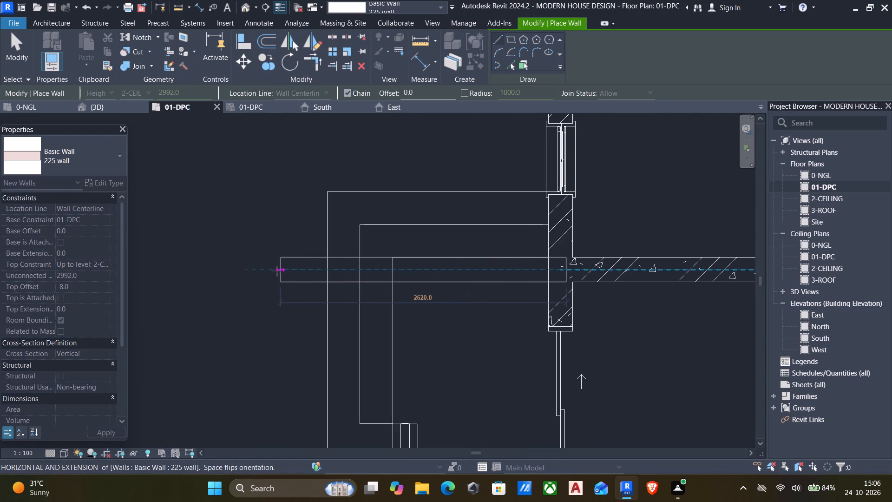
left_click(212, 275)
key("Escape")
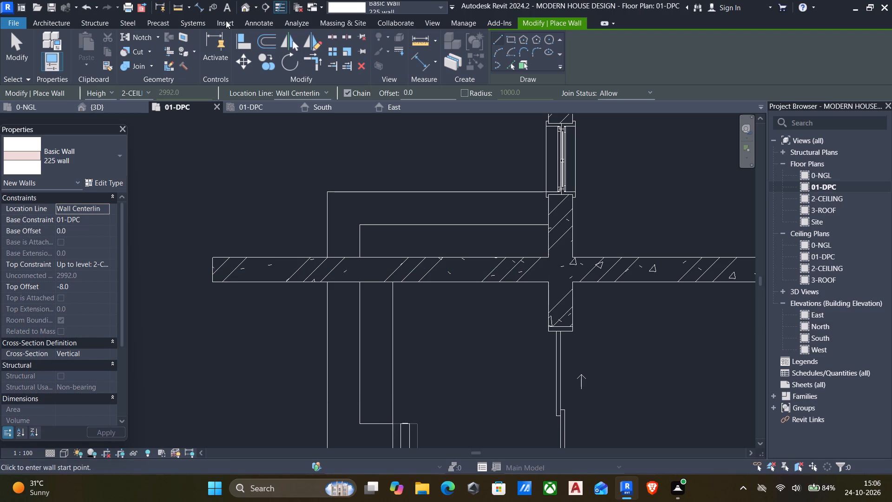
In 3D, set the new side porch wall's base constraint to 2-CEILING and its top constraint to level 3-ROOF.
left_click(243, 7)
scroll(325, 209, "down", 3)
middle_click_drag(368, 310, 358, 313, "shift")
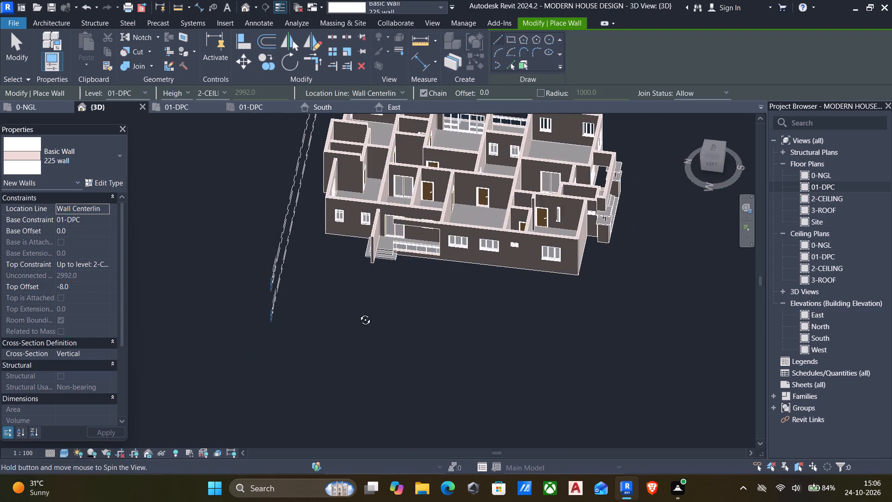
middle_click_drag(358, 313, 468, 221, "shift")
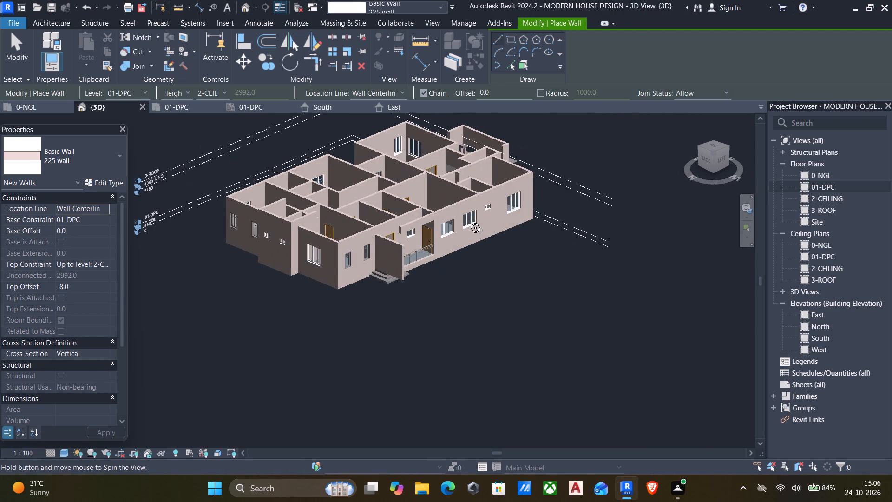
middle_click_drag(468, 221, 390, 224, "shift")
scroll(367, 238, "up", 3)
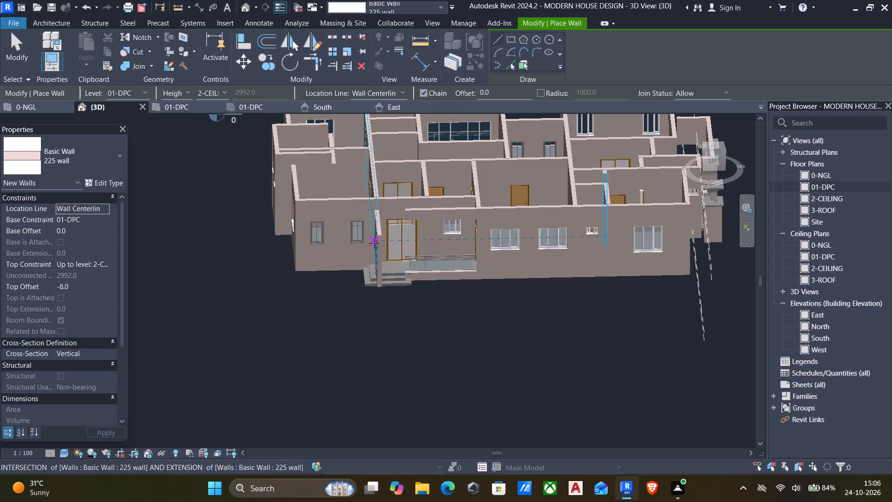
key("Escape")
left_click(380, 250)
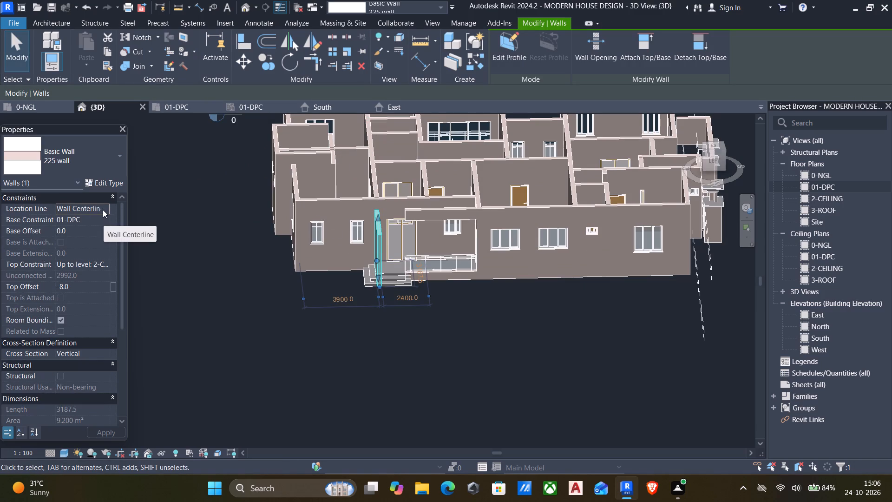
scroll(105, 208, "up", 2)
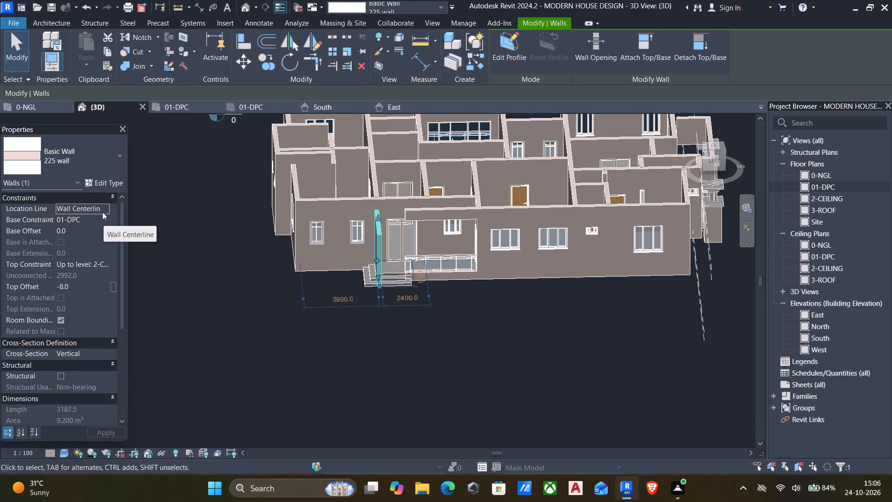
left_click(104, 220)
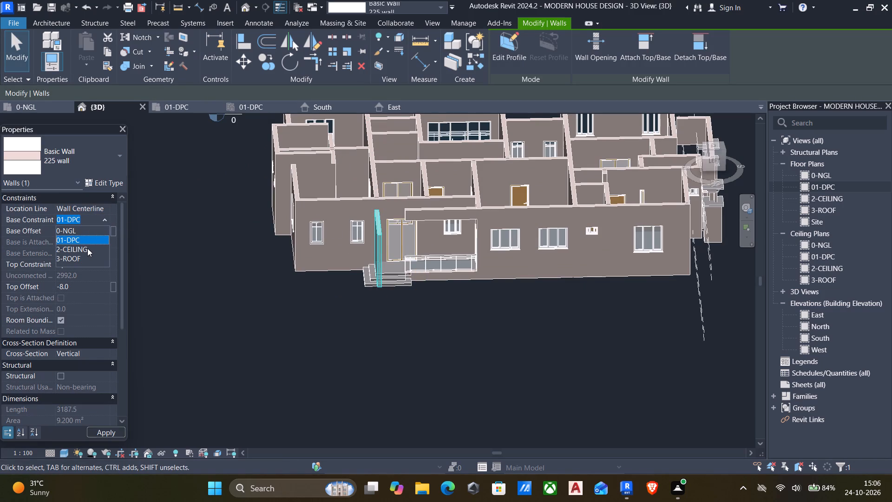
left_click(87, 248)
left_click(104, 262)
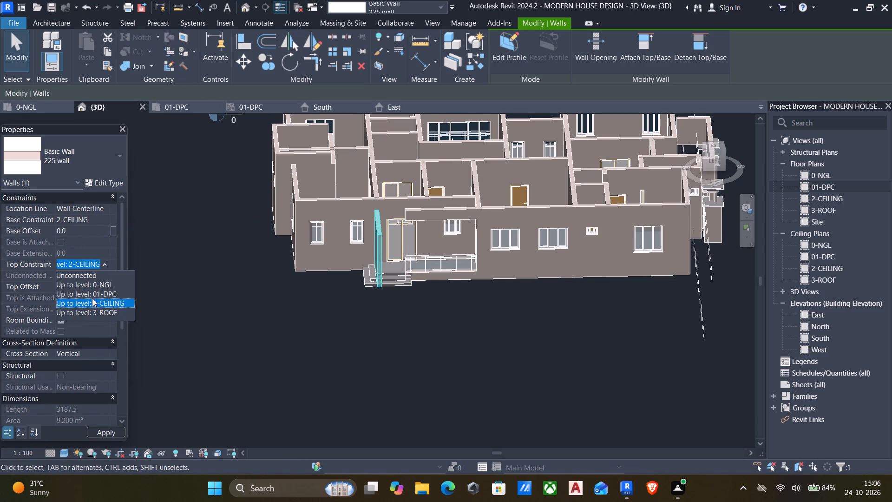
left_click(92, 312)
key("Escape")
Align the raised porch front wall's end to the new return wall, and the return's outer end to the front wall's outer face.
middle_click_drag(237, 286, 278, 273, "shift")
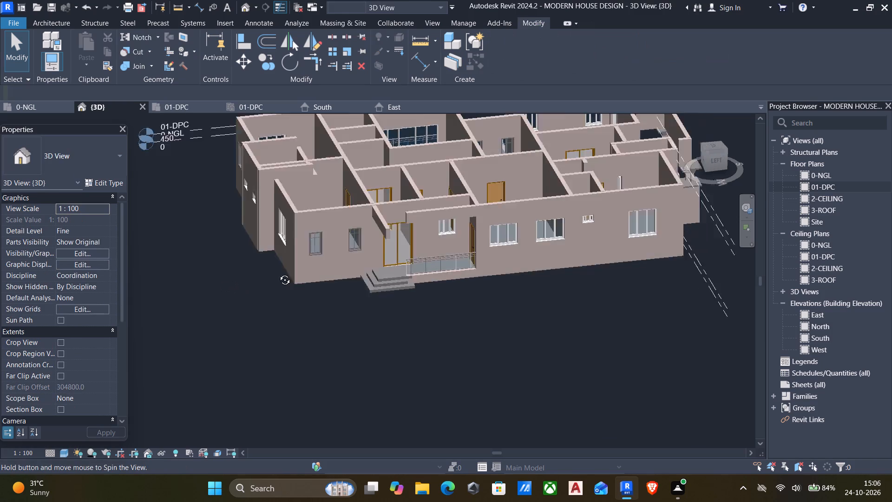
middle_click_drag(278, 273, 276, 237, "shift")
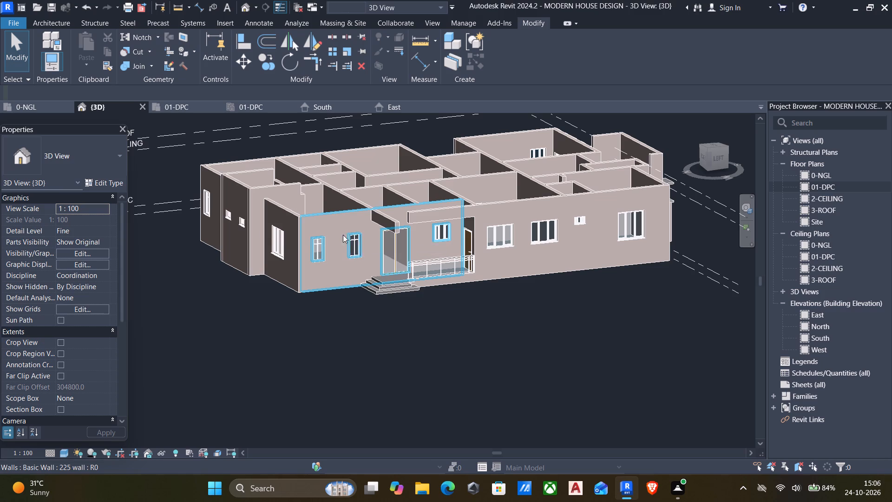
middle_click_drag(366, 265, 334, 403, "shift")
scroll(436, 230, "up", 4)
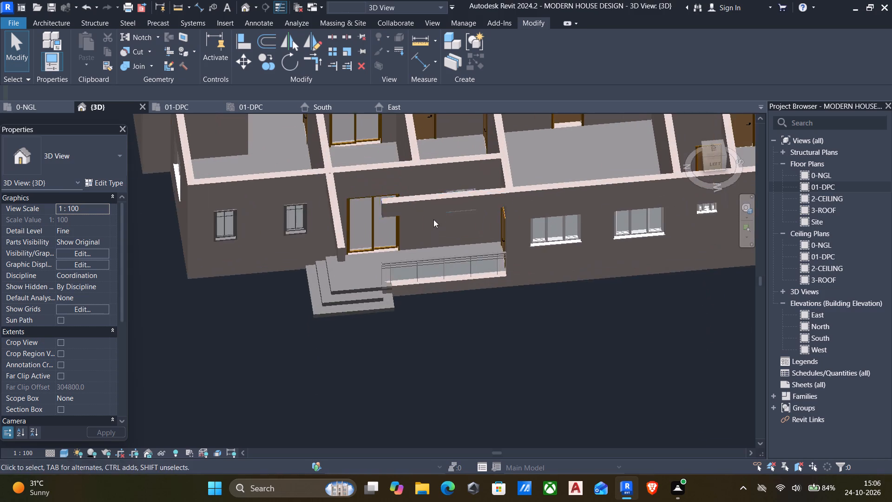
middle_click_drag(394, 289, 365, 259, "shift")
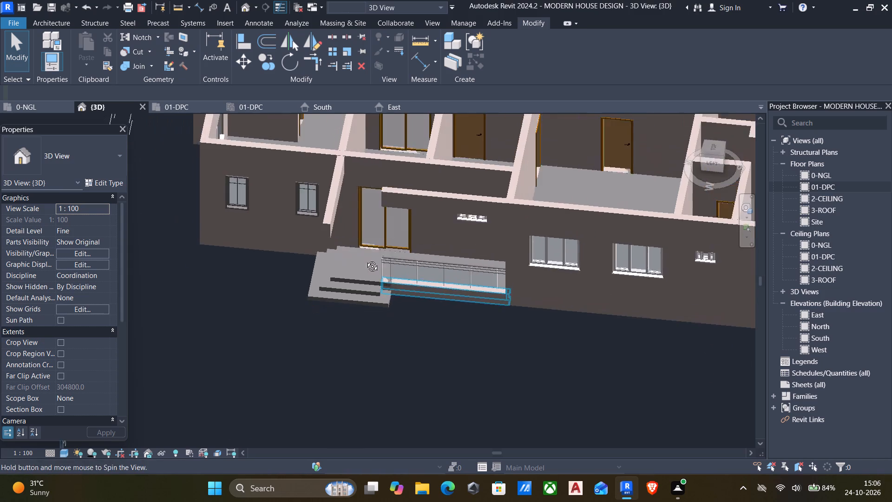
middle_click_drag(365, 259, 369, 239, "shift")
key("a")
key("l")
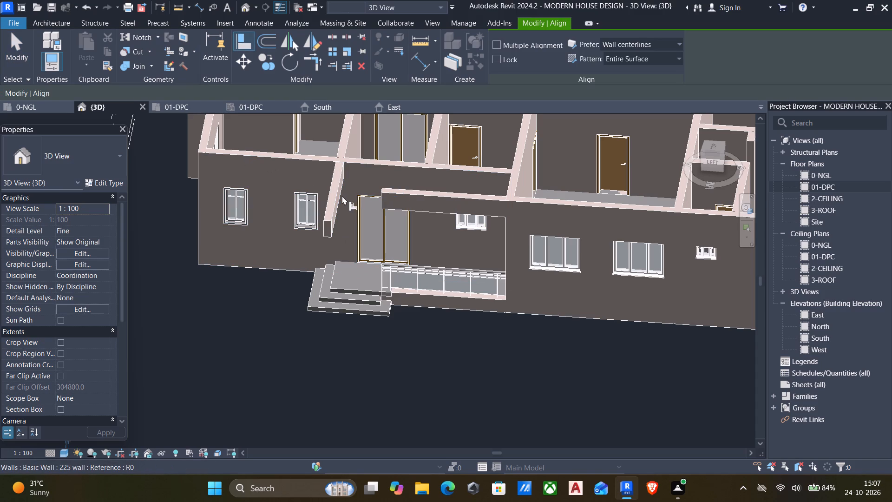
left_click(341, 196)
left_click(383, 197)
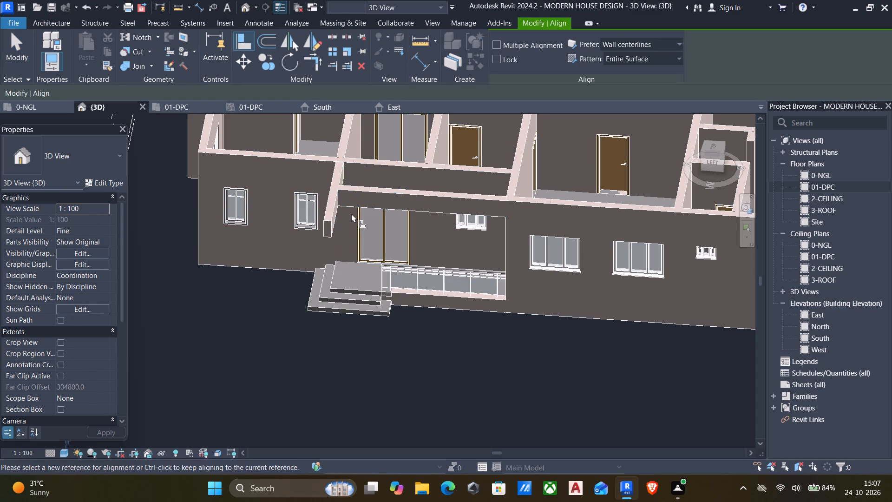
left_click(359, 195)
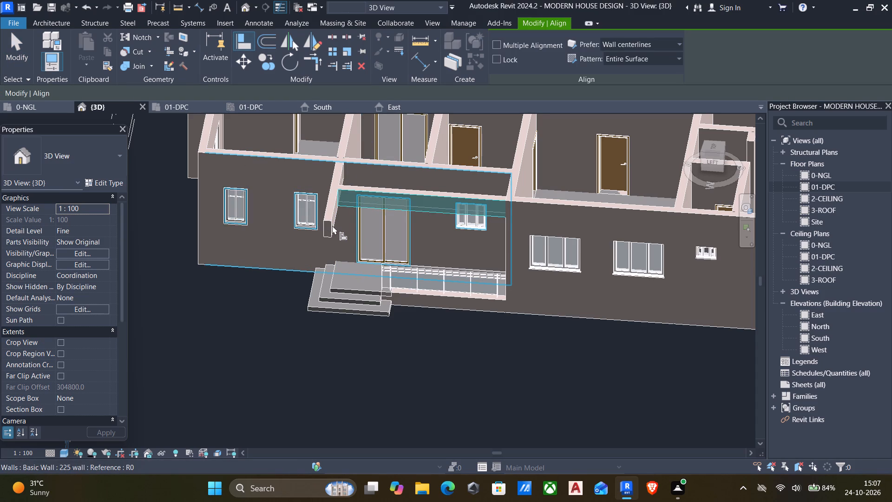
left_click(328, 229)
key("Escape")
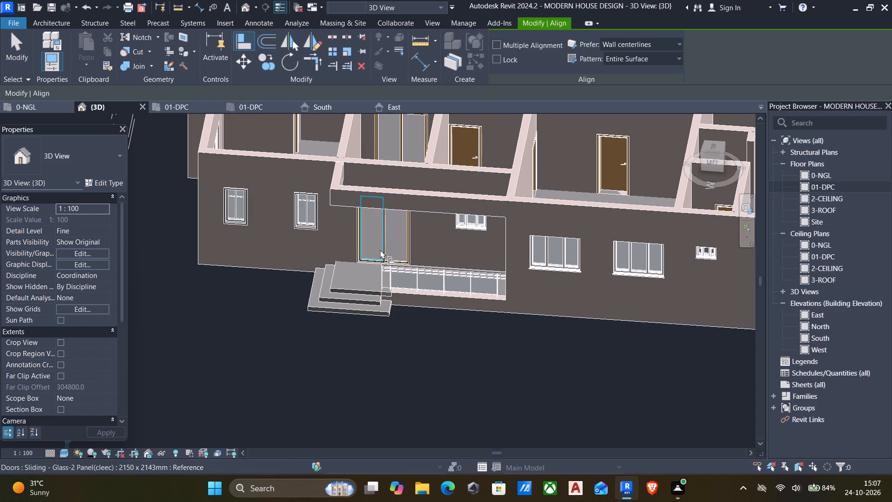
In the 01-DPC floor plan, draw a 2000 mm 225 wall in line with the east veranda's upper wall, starting 400 mm outside the veranda edge.
middle_click_drag(381, 257, 575, 146, "shift")
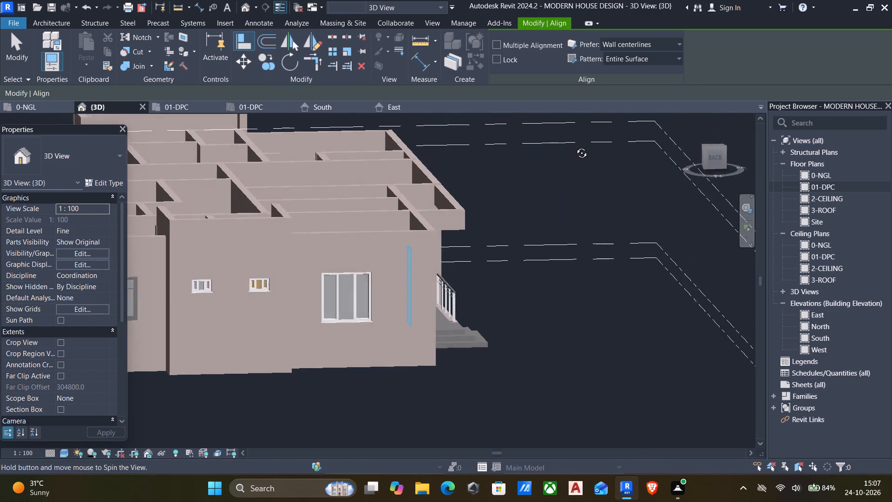
middle_click_drag(575, 146, 416, 222, "shift")
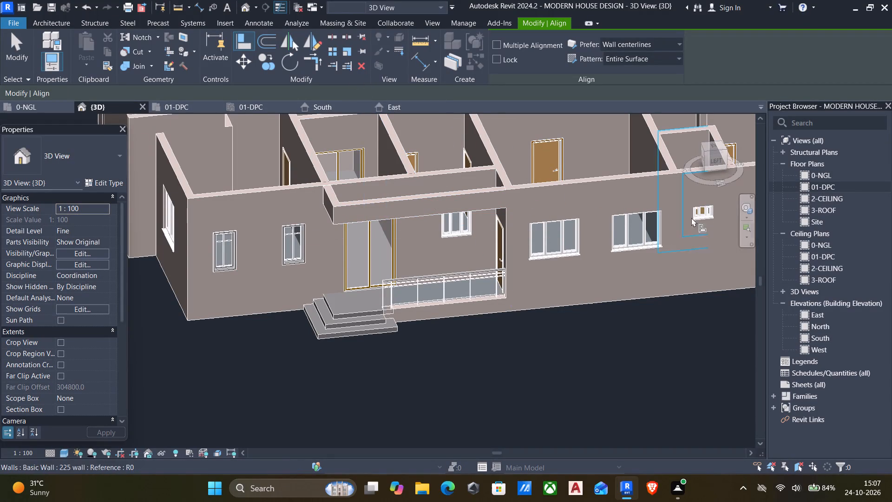
double_click(806, 186)
scroll(486, 247, "down", 3)
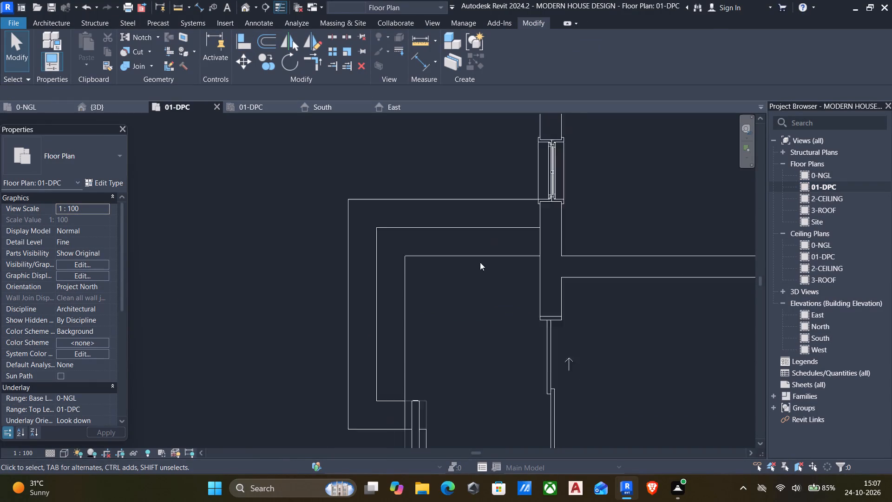
scroll(480, 262, "down", 10)
middle_click_drag(551, 296, 421, 205)
scroll(418, 236, "down", 4)
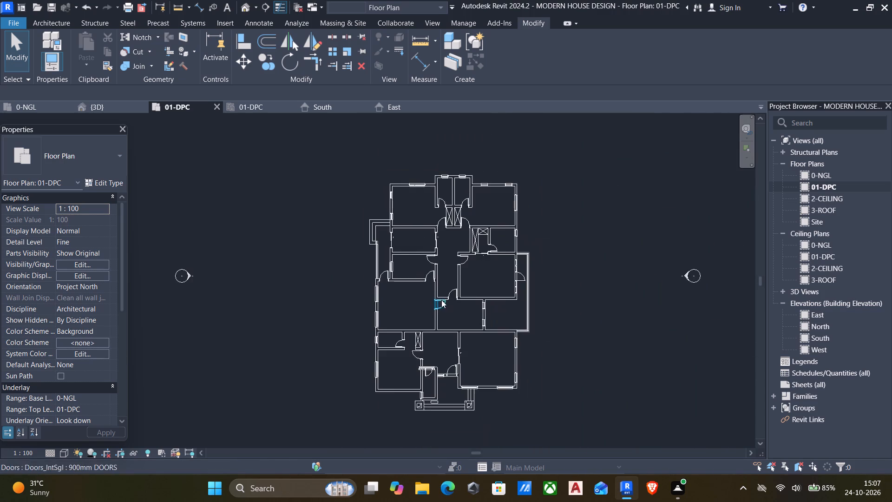
middle_click(456, 195)
scroll(493, 314, "down", 1)
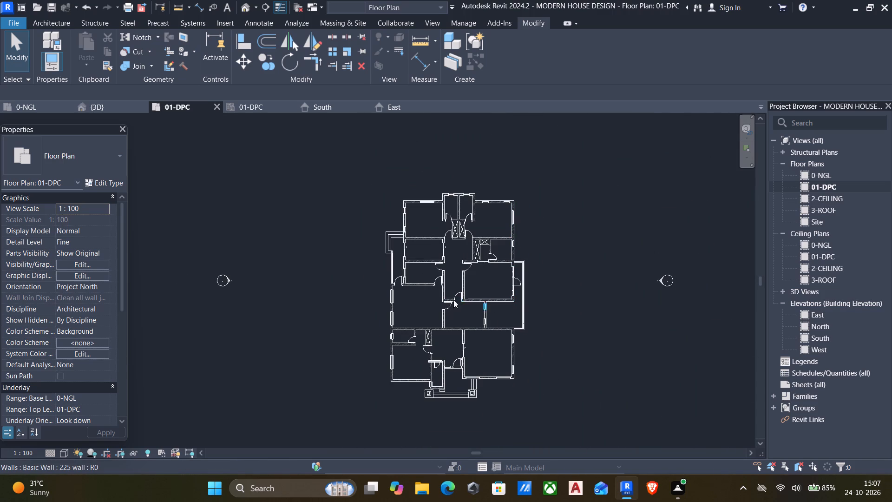
scroll(505, 275, "up", 5)
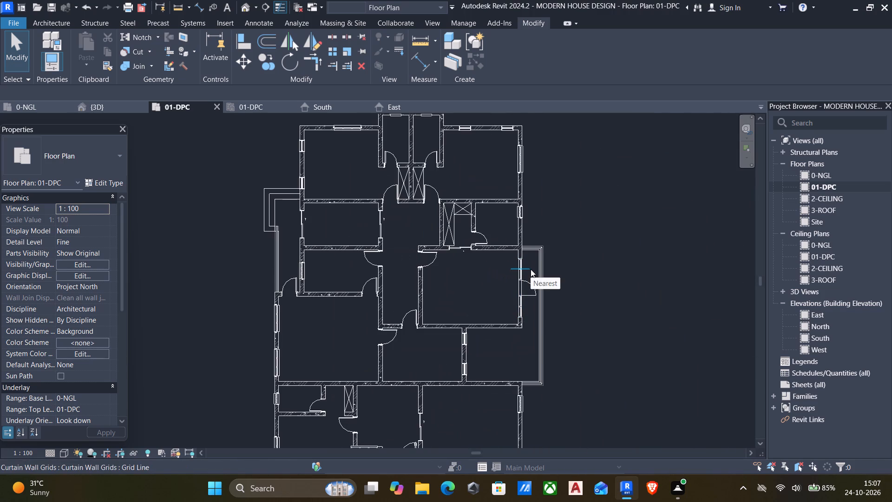
scroll(531, 269, "up", 5)
left_click(459, 225)
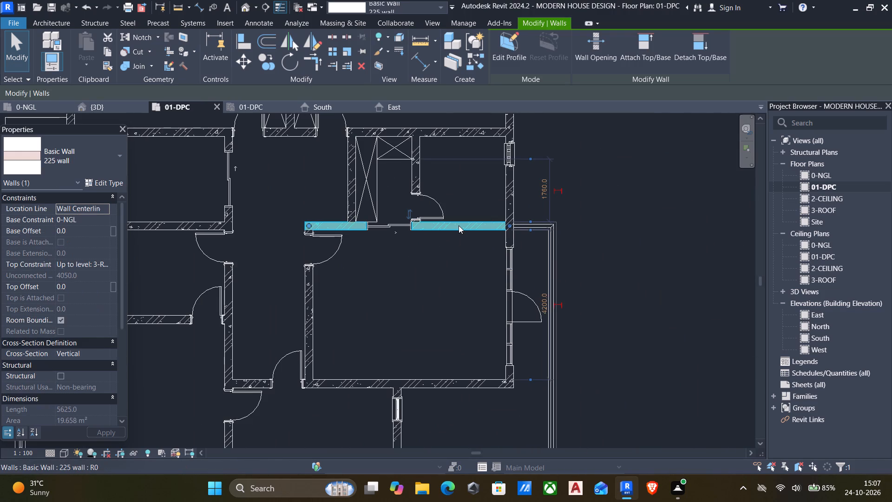
type("cs")
scroll(557, 220, "up", 1)
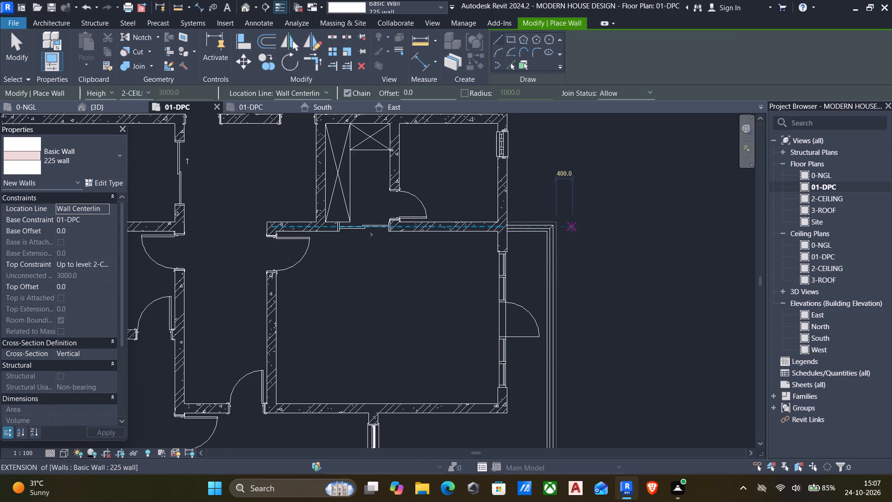
left_click(571, 227)
left_click(654, 229)
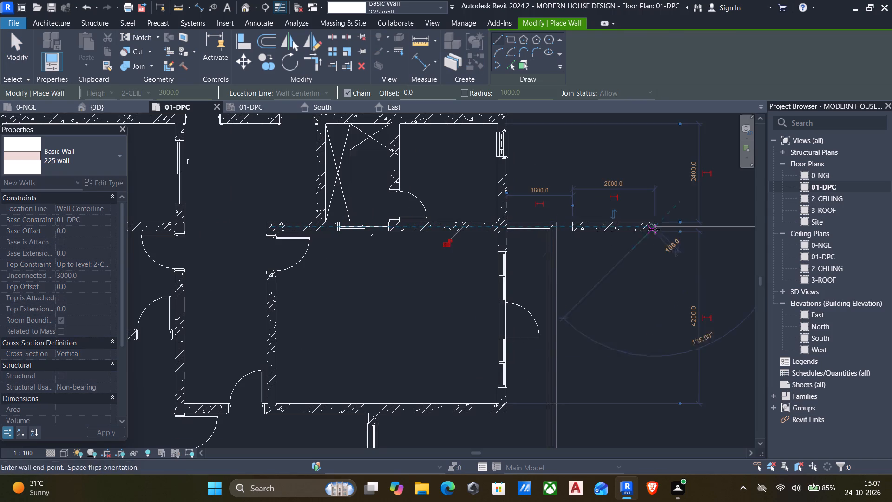
Continue the chain with a 4425 mm wall parallel to the veranda and a 2000 mm return wall toward the house, forming a U-shape.
scroll(650, 360, "down", 1)
middle_click(649, 361)
middle_click_drag(646, 354, 628, 319)
middle_click(547, 229)
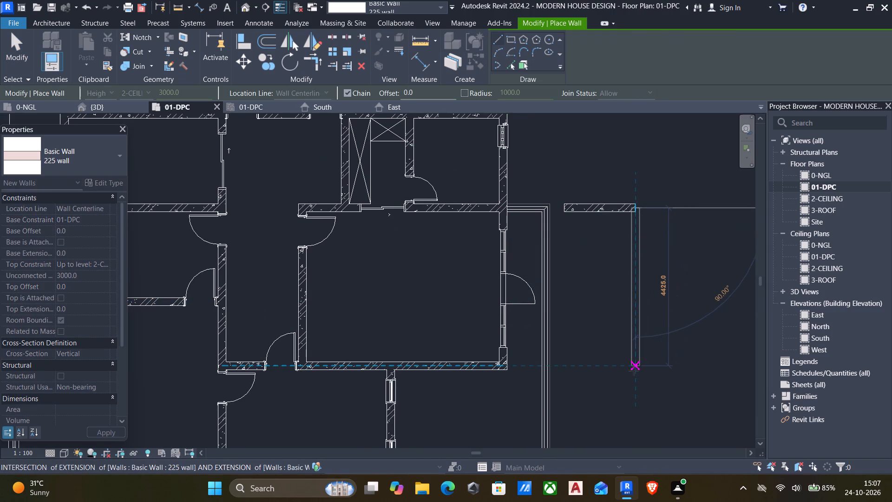
left_click(634, 370)
left_click(567, 370)
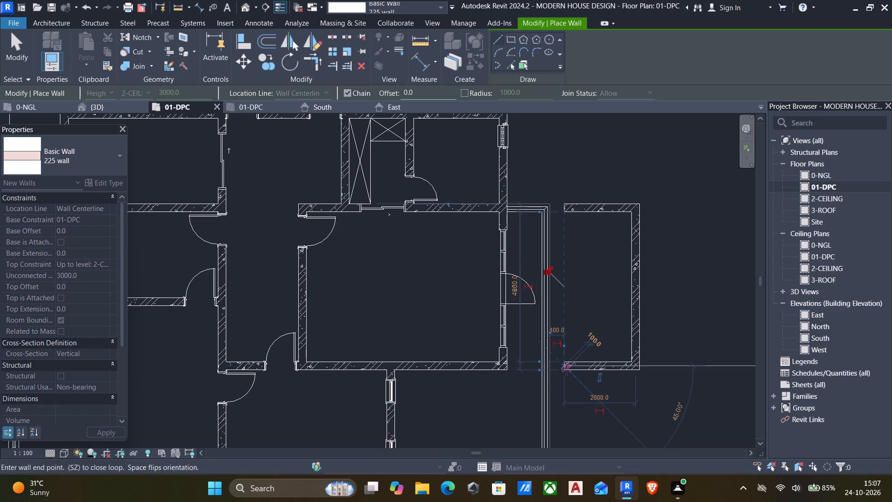
key("Escape")
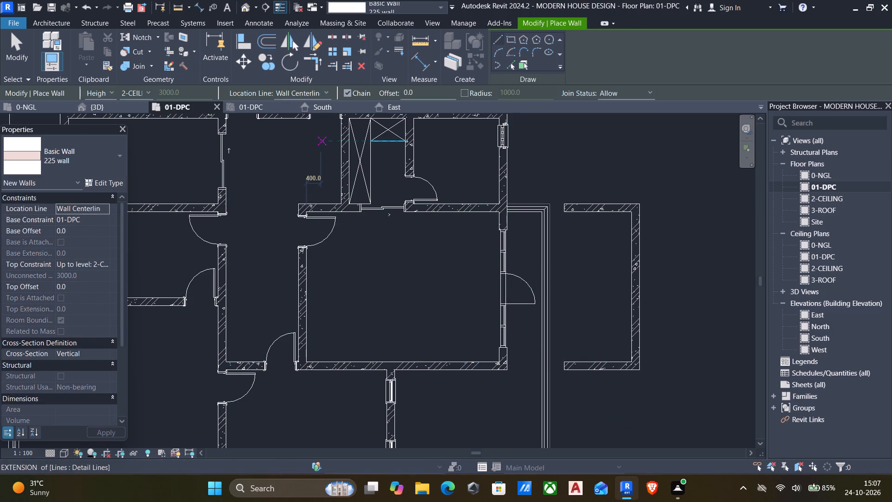
Examine the new U-shaped walls outside the east veranda in the 3D view from several sides.
left_click(242, 7)
scroll(444, 234, "down", 5)
scroll(476, 279, "down", 3)
key("Escape")
middle_click_drag(504, 296, 392, 302, "shift")
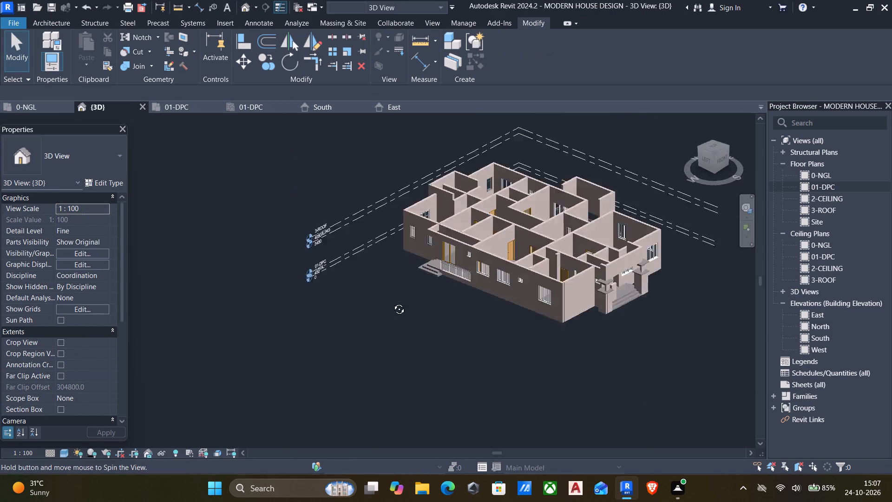
middle_click_drag(392, 302, 226, 268, "shift")
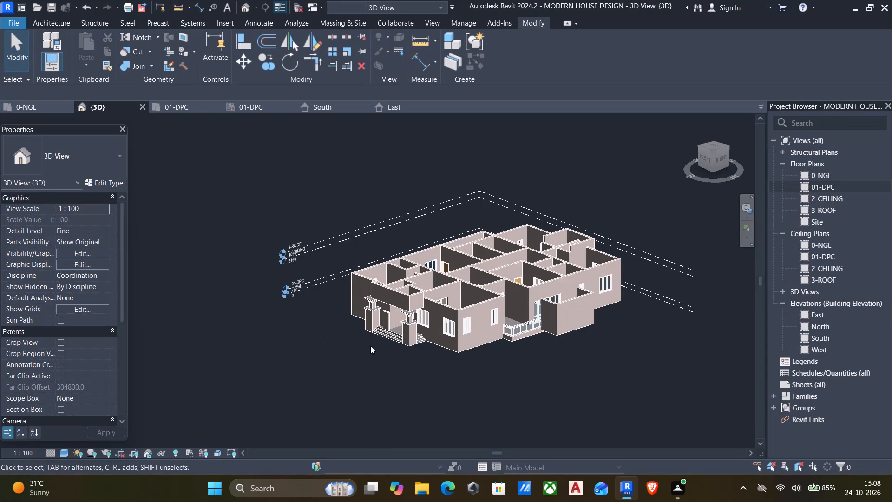
key("Escape")
middle_click_drag(356, 351, 379, 352, "shift")
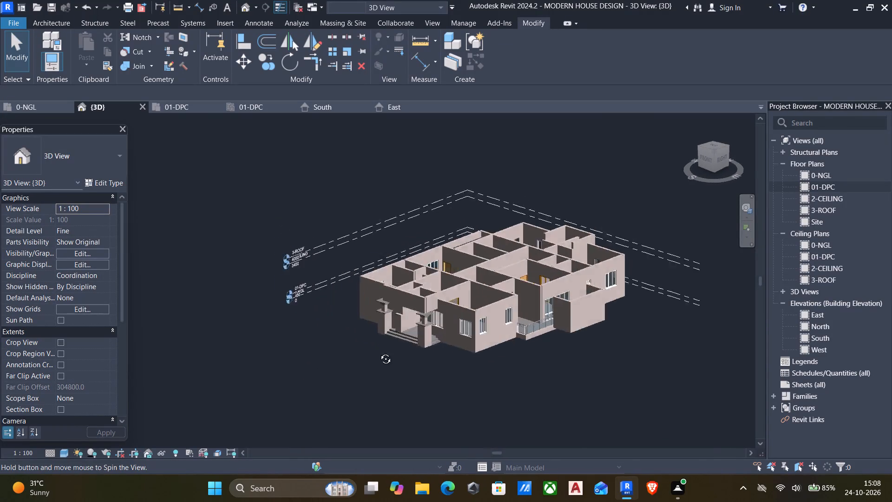
middle_click_drag(379, 352, 298, 351, "shift")
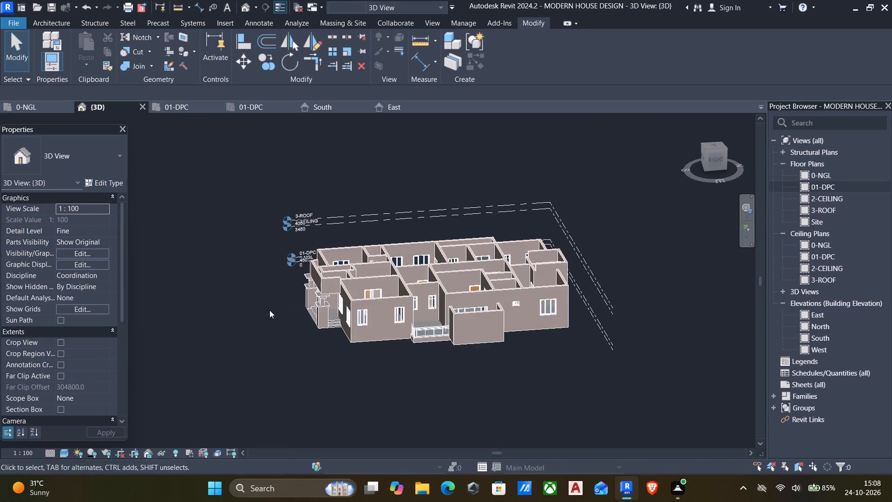
middle_click_drag(232, 289, 137, 239)
middle_click_drag(287, 312, 291, 319, "shift")
middle_click_drag(298, 329, 400, 380, "shift")
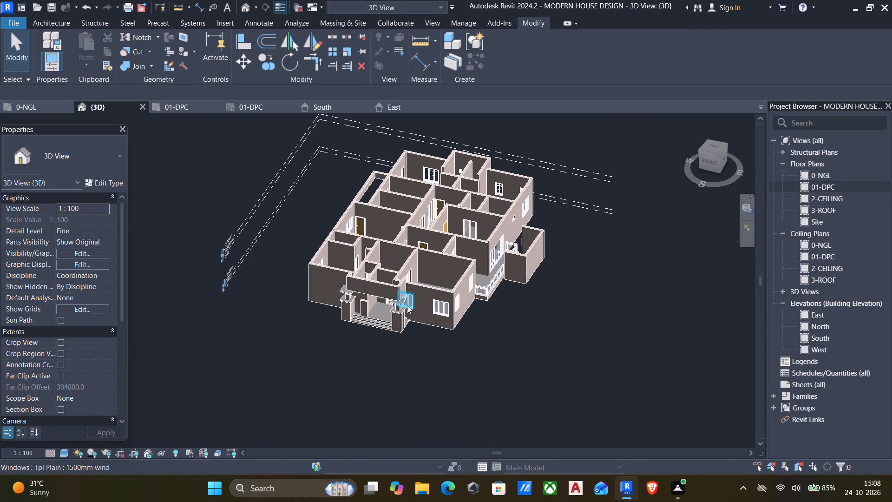
middle_click(446, 327)
middle_click_drag(564, 334, 512, 334, "shift")
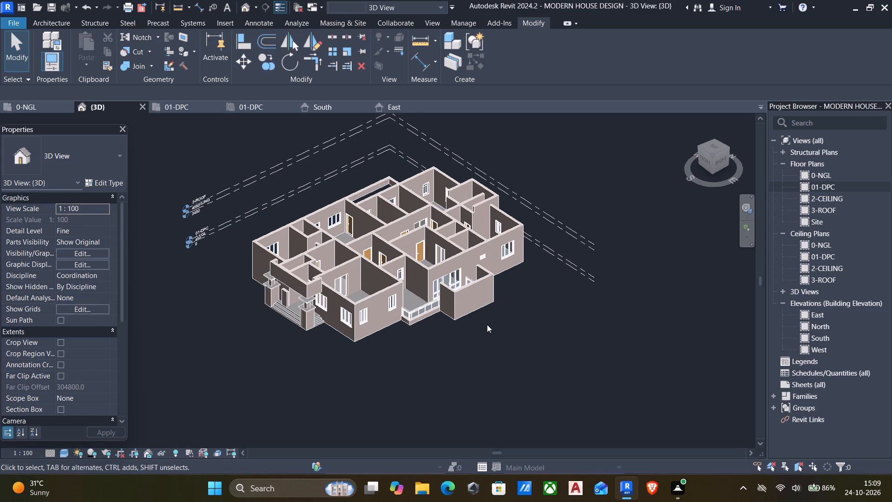
Select the three new east veranda walls and set their base constraint to 2-CEILING and top constraint to level 3-ROOF.
scroll(487, 280, "up", 3)
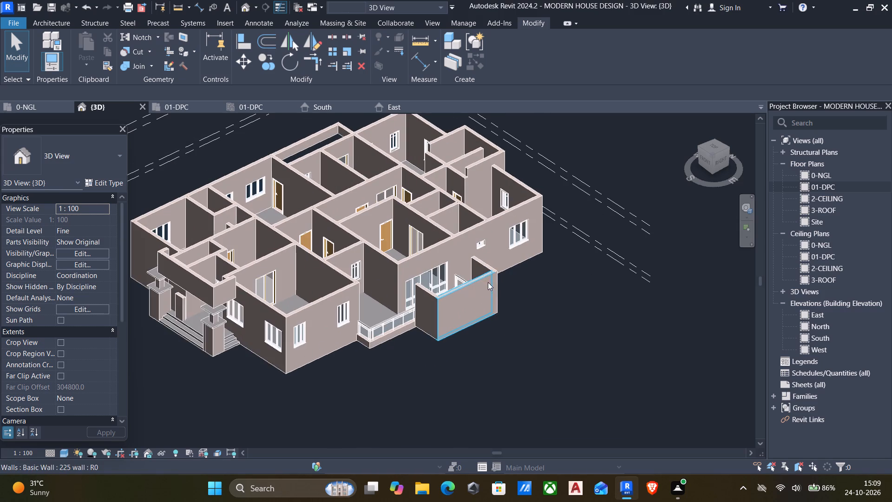
left_click(486, 268, "shift")
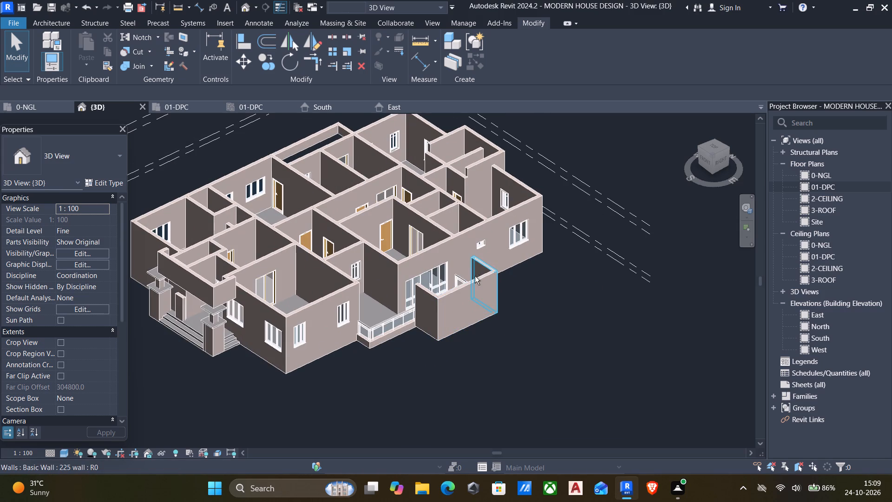
left_click(475, 276, "shift")
left_click(432, 299, "shift")
left_click(456, 289, "shift")
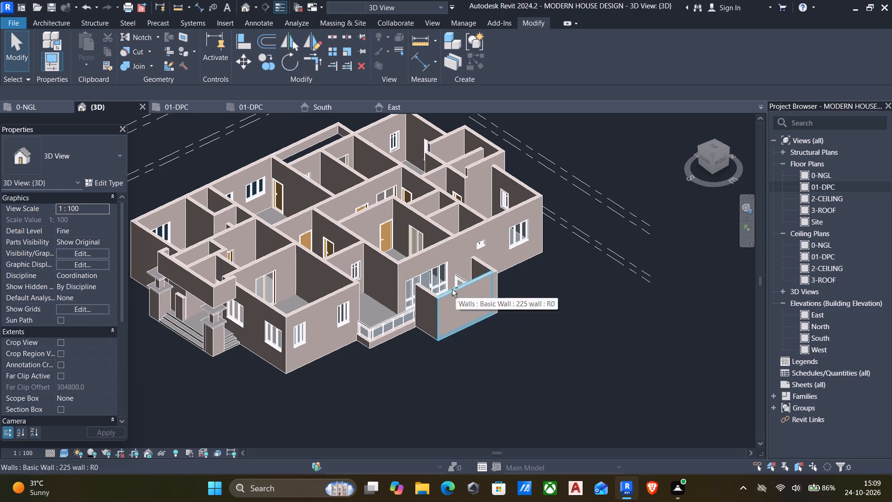
scroll(445, 297, "up", 5)
left_click(459, 303, "ctrl")
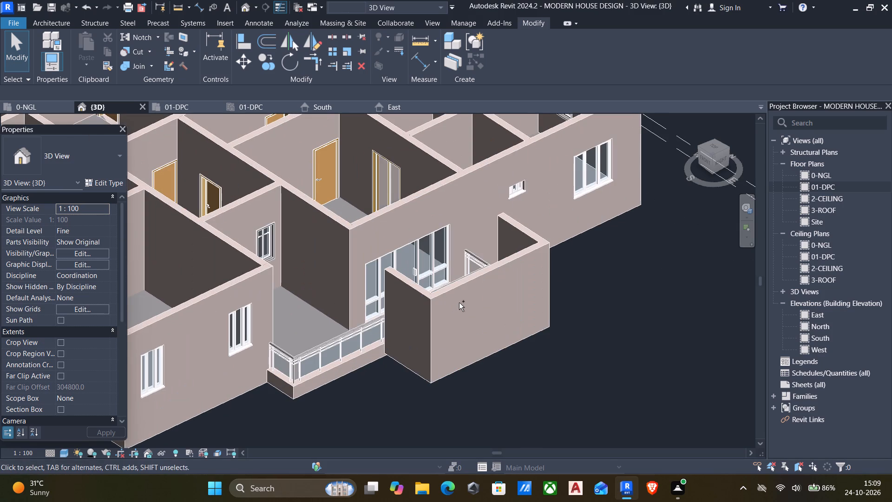
left_click(478, 278, "ctrl")
left_click(525, 230, "ctrl")
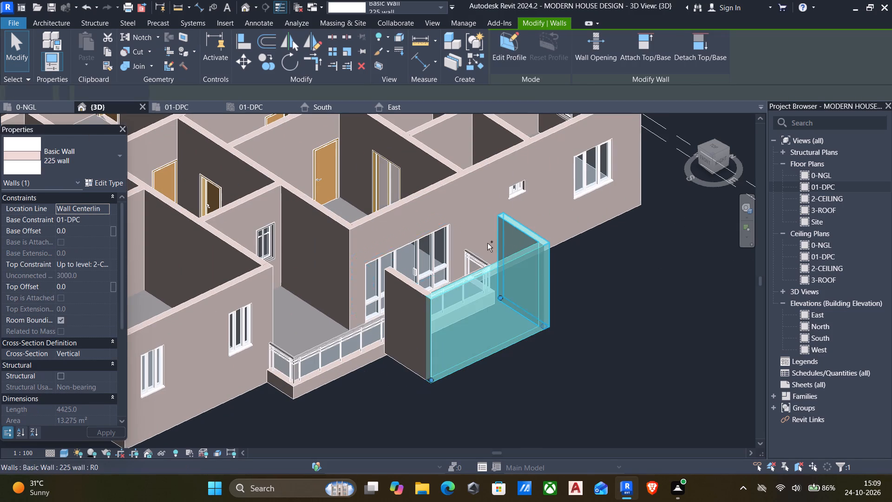
left_click(407, 283, "ctrl")
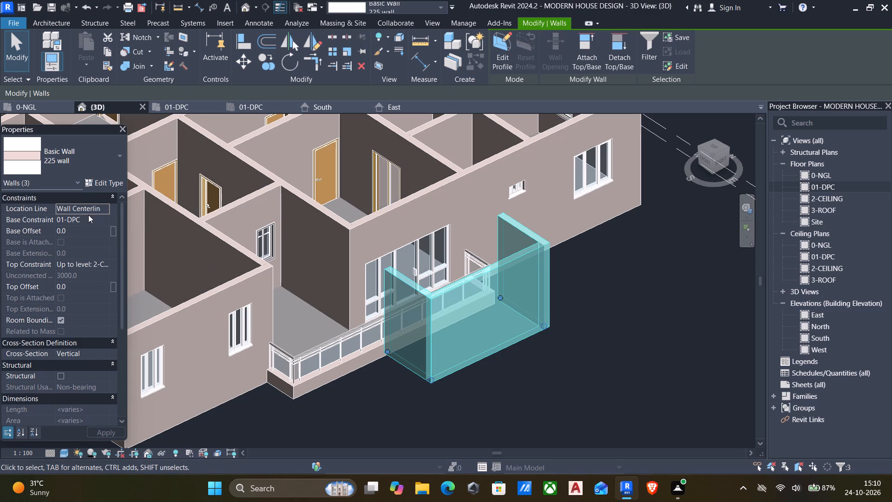
left_click(102, 219)
left_click(85, 251)
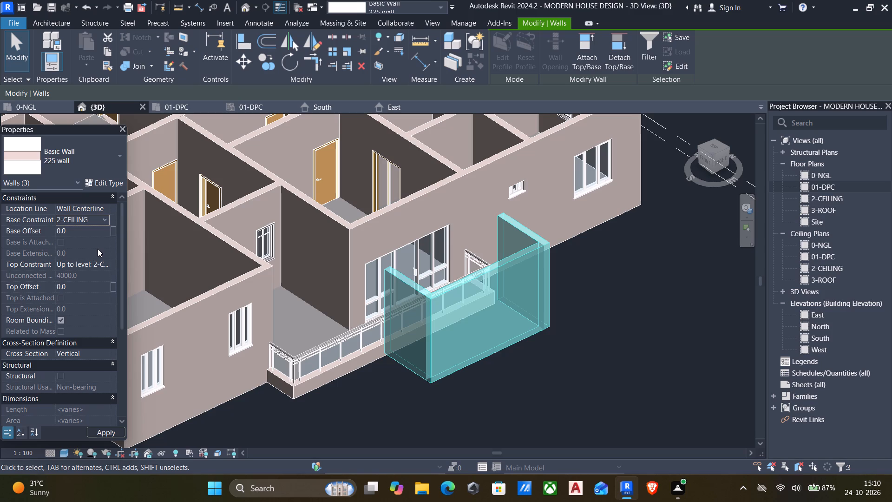
left_click(105, 262)
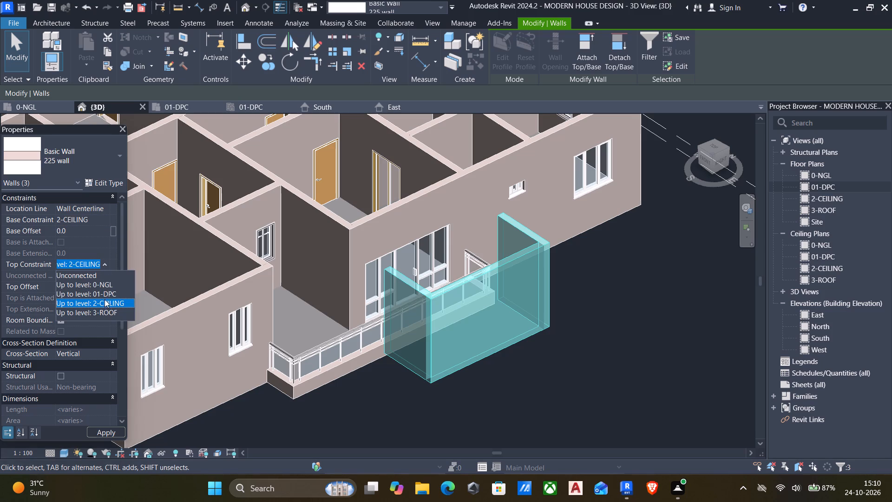
left_click(102, 310)
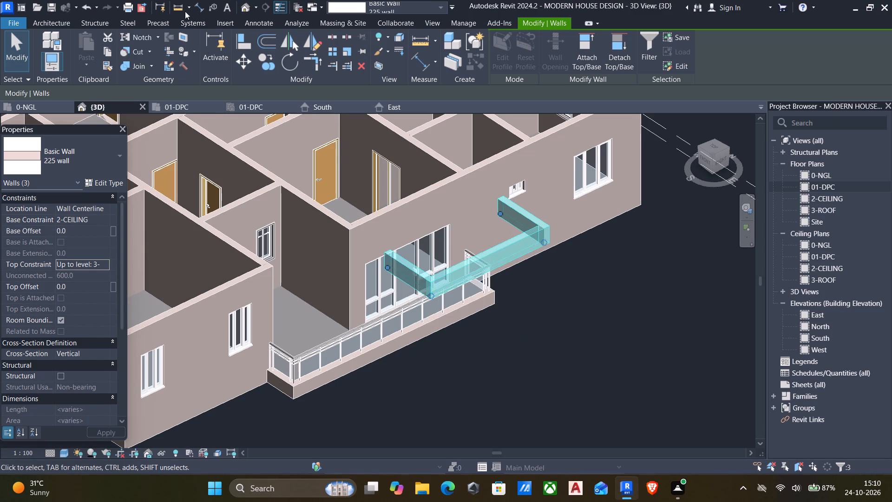
Set the three veranda walls' top offset to 600 and check their raised height from several angles.
left_click(90, 285)
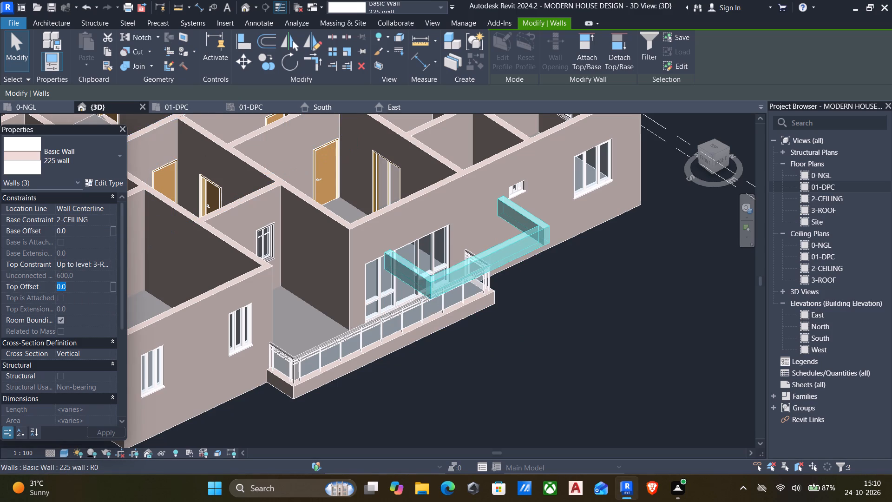
key("6")
key("0")
key("0")
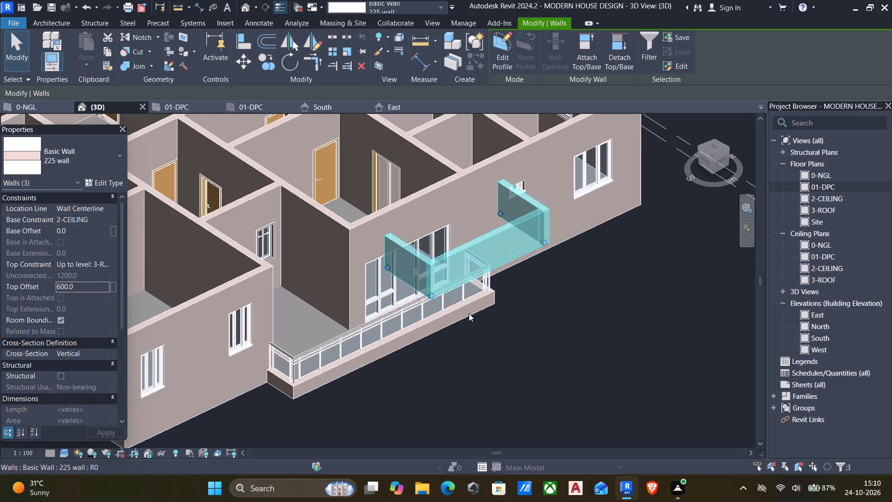
middle_click_drag(469, 313, 485, 177, "shift")
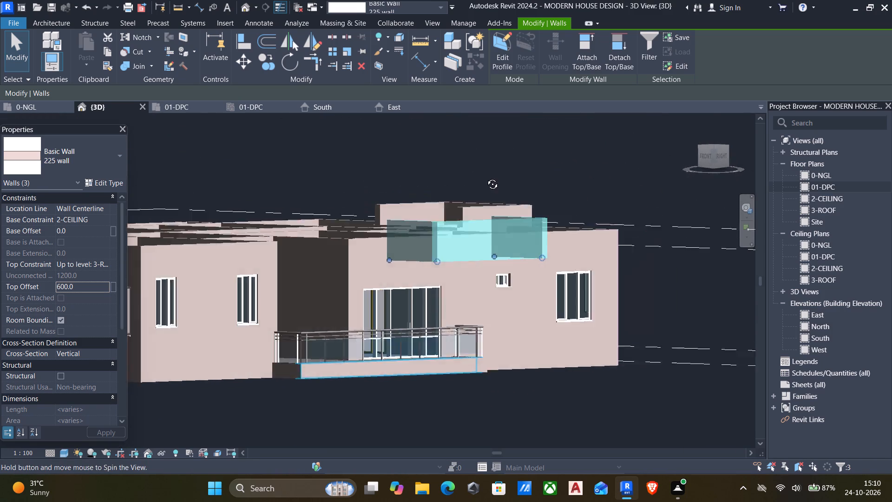
middle_click_drag(485, 177, 493, 175, "shift")
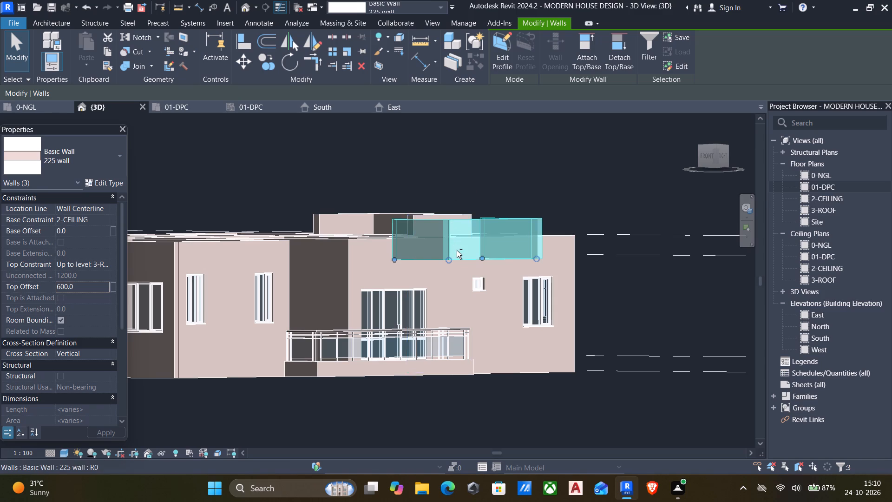
middle_click_drag(457, 251, 437, 342, "shift")
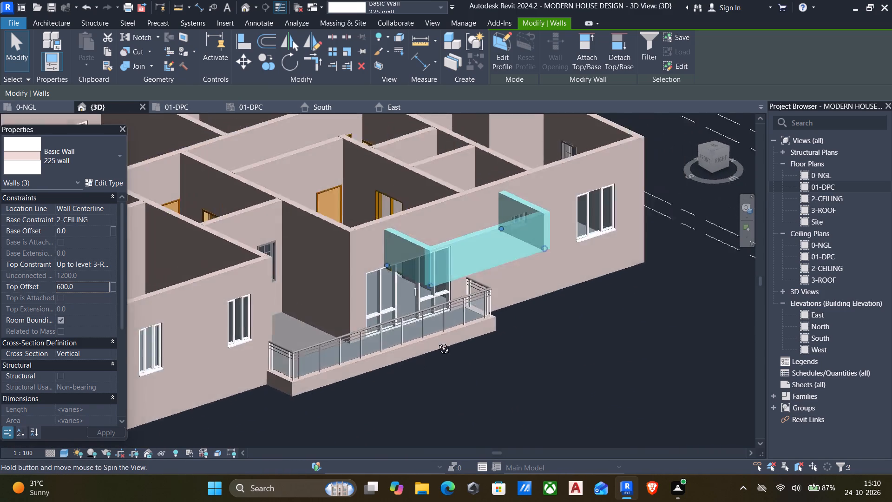
middle_click_drag(437, 342, 389, 377, "shift")
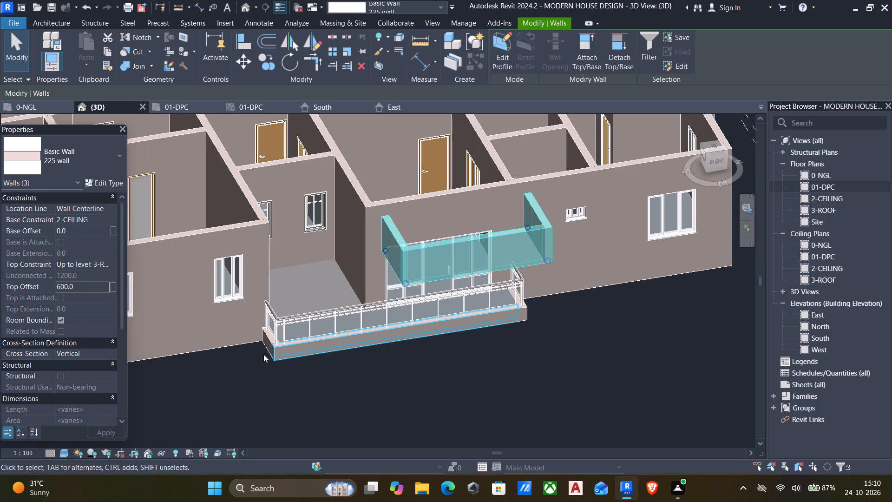
middle_click_drag(263, 354, 217, 423, "shift")
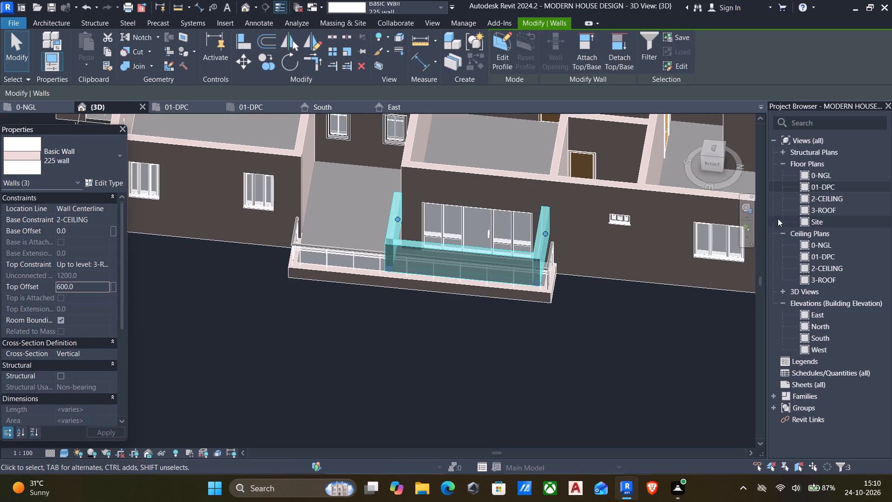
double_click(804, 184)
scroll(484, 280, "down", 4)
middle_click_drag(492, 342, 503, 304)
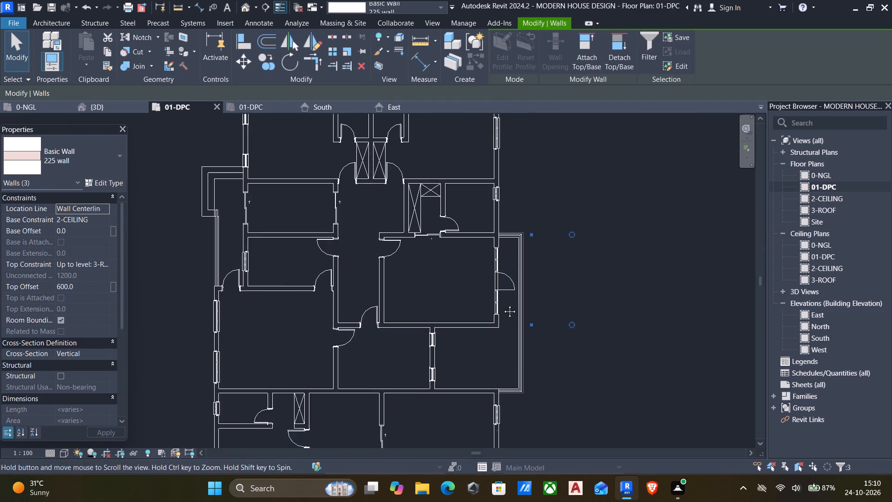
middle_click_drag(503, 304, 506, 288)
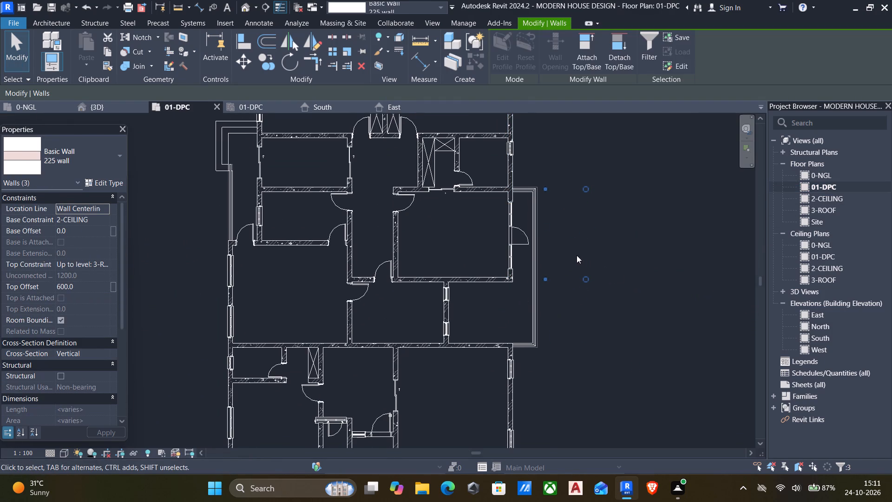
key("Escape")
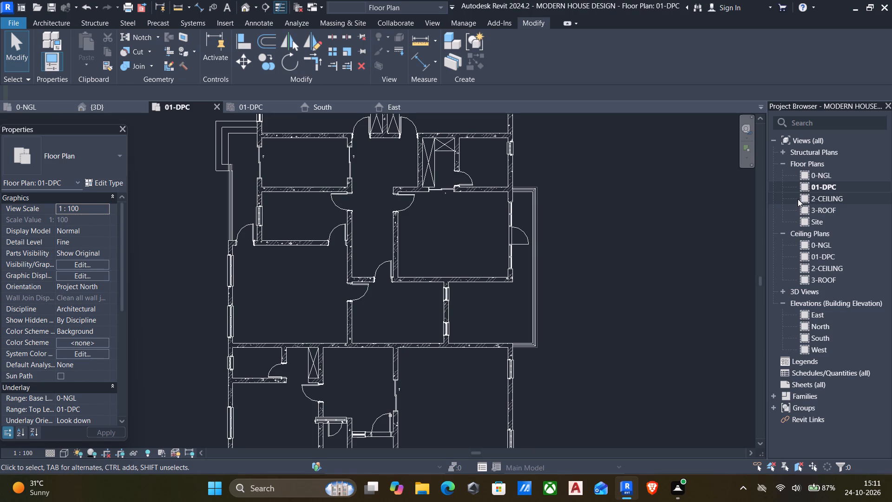
In the 2-CEILING floor plan, move the lower 2000 mm return wall down about 3200 mm, in line with the house wall below the veranda.
double_click(801, 198)
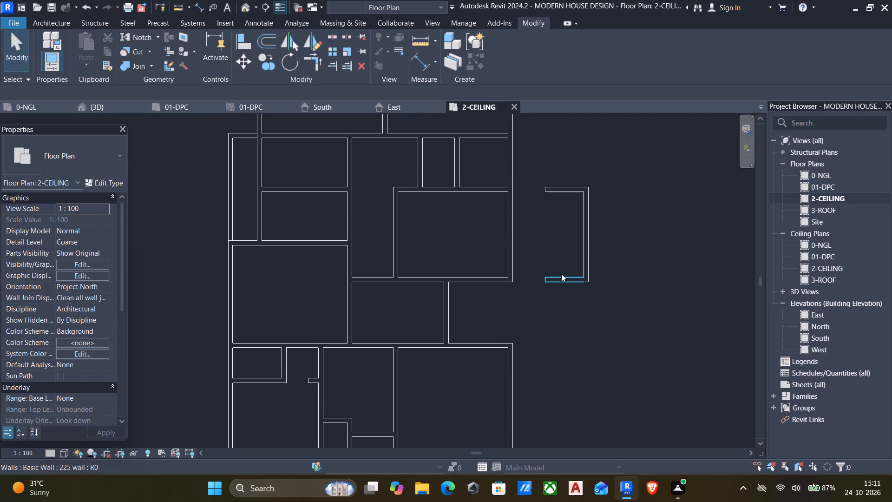
left_click(561, 277)
middle_click_drag(553, 358, 540, 312)
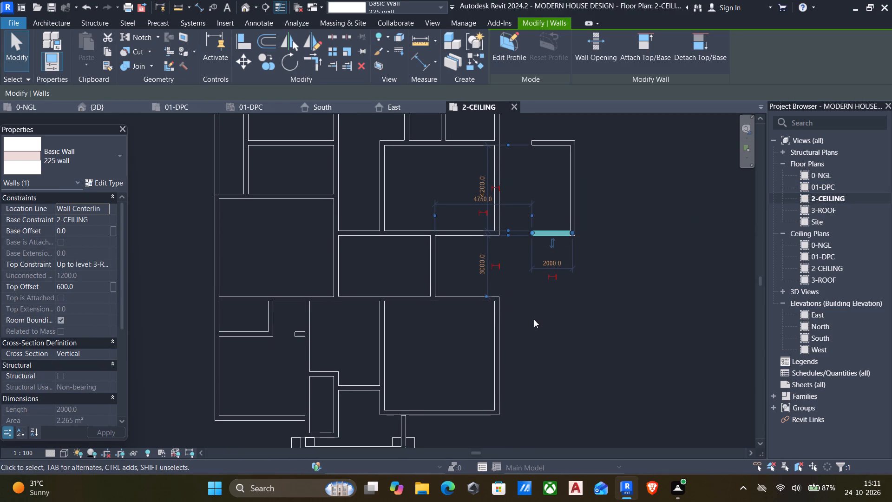
key("Down")
key("Down")
key("Down")
key("Down")
key("Down")
key("Down")
key("Down")
key("Down")
key("Down")
key("Down")
key("Down")
key("Down")
key("Down")
key("Down")
key("Down")
key("Down")
key("Down")
key("Down")
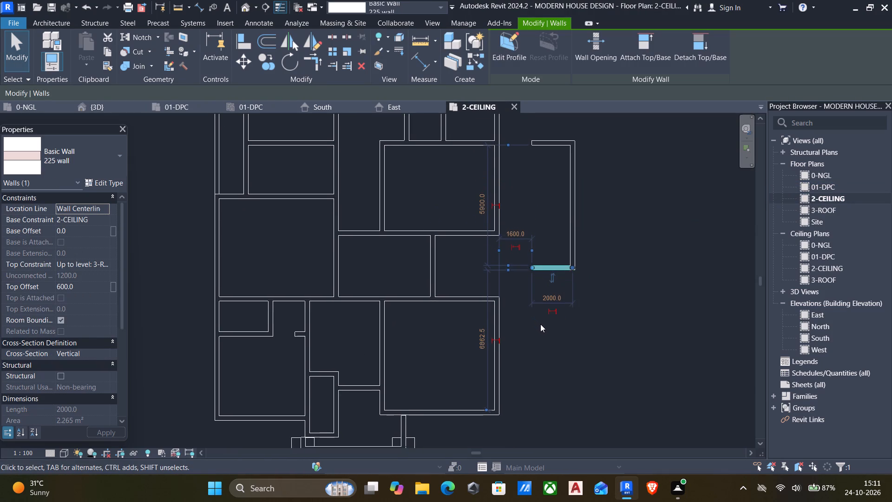
key("Down")
key("Down")
key("Down")
key("Down")
key("Down")
key("Down")
key("Down")
key("Down")
key("Down")
key("Down")
key("Down")
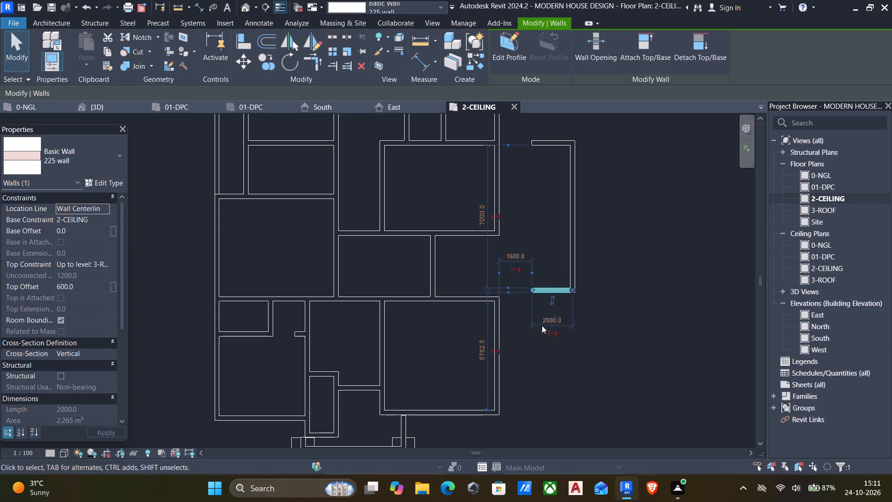
key("Down")
key("Down")
key("Down")
key("Down")
key("Down")
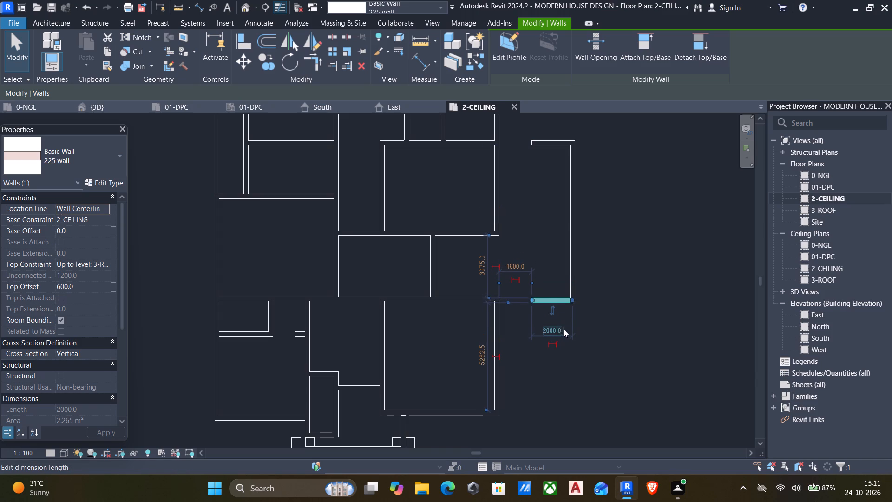
key("Up")
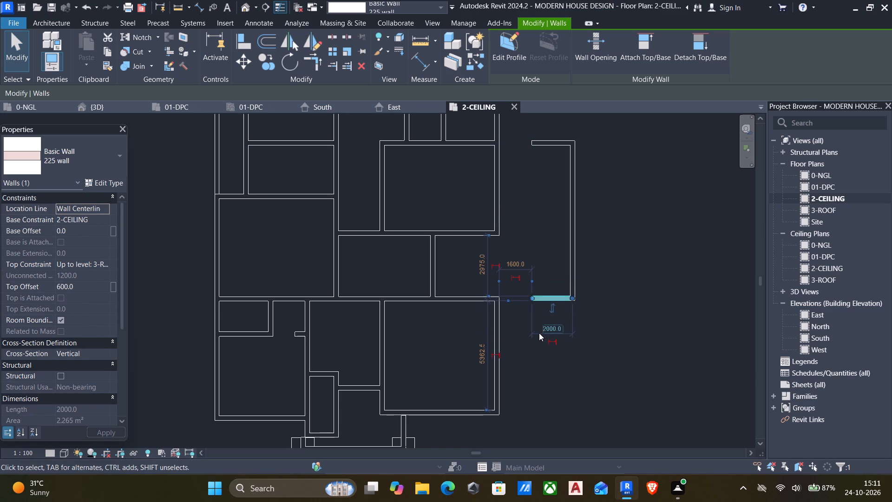
Align the open end of the lower veranda return wall with the outer face of the house's east wall.
scroll(546, 336, "up", 3)
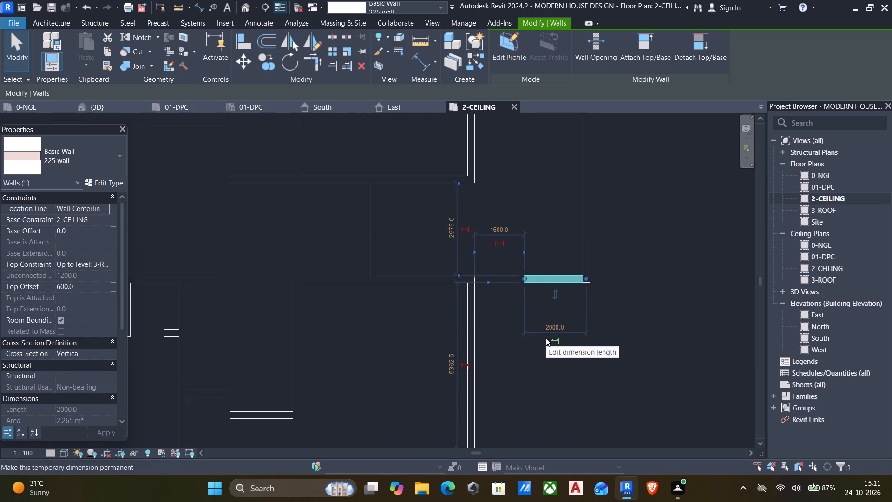
scroll(552, 343, "up", 1)
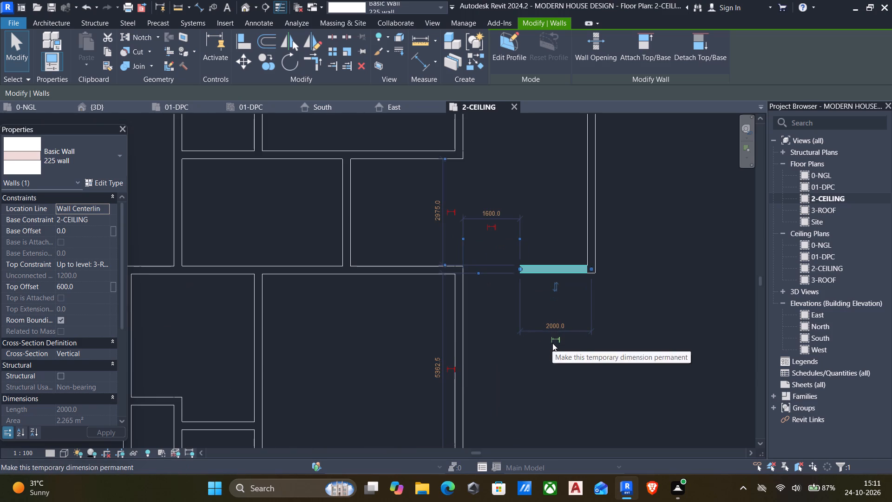
key("Escape")
type("al")
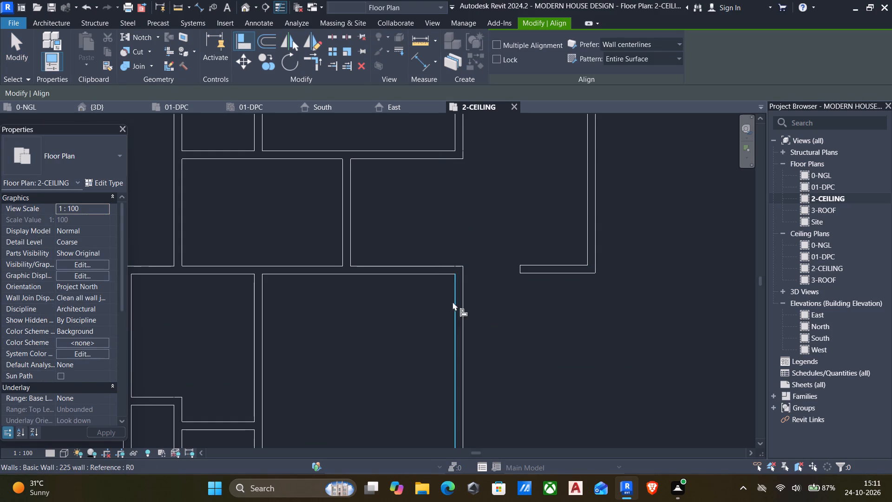
left_click(460, 301)
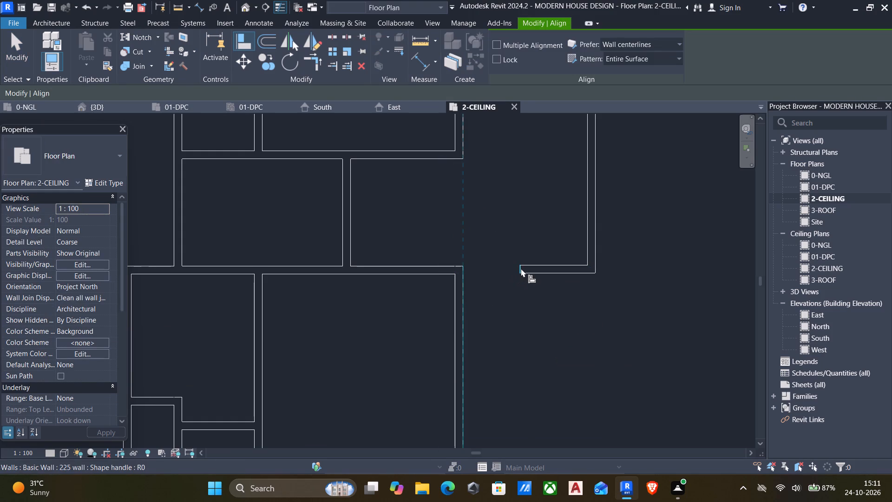
left_click(521, 268)
Align the upper face of the lower veranda return wall with the matching face of the adjoining horizontal house wall.
middle_click_drag(509, 293, 516, 384)
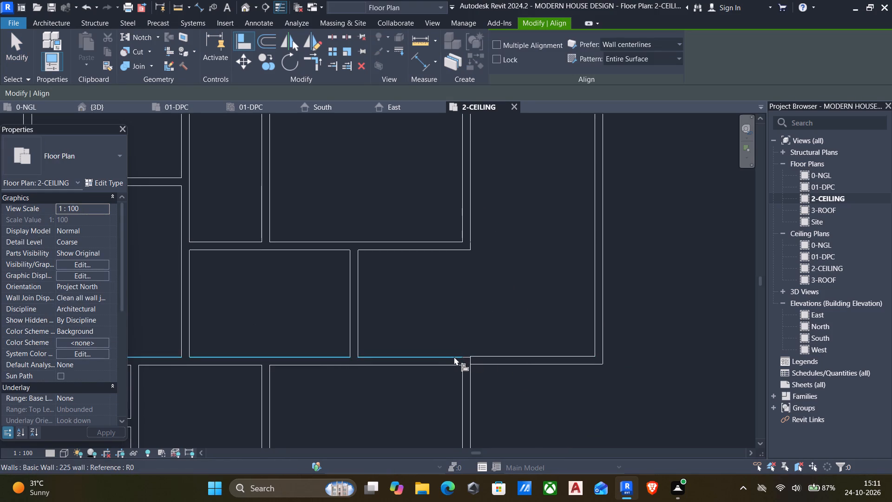
left_click(446, 356)
scroll(527, 356, "up", 8)
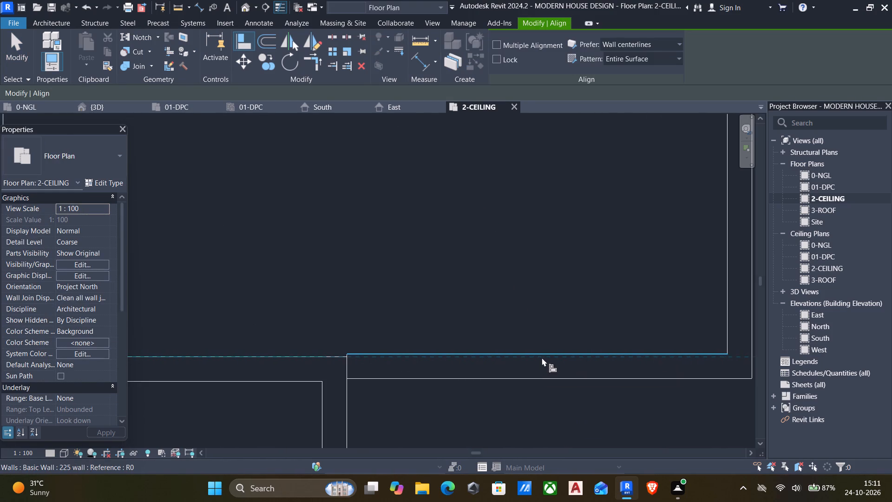
left_click(545, 355)
Align the open end of the upper veranda return wall with the outer face of the house's east wall.
scroll(545, 355, "down", 6)
scroll(501, 346, "down", 5)
middle_click_drag(489, 305, 467, 390)
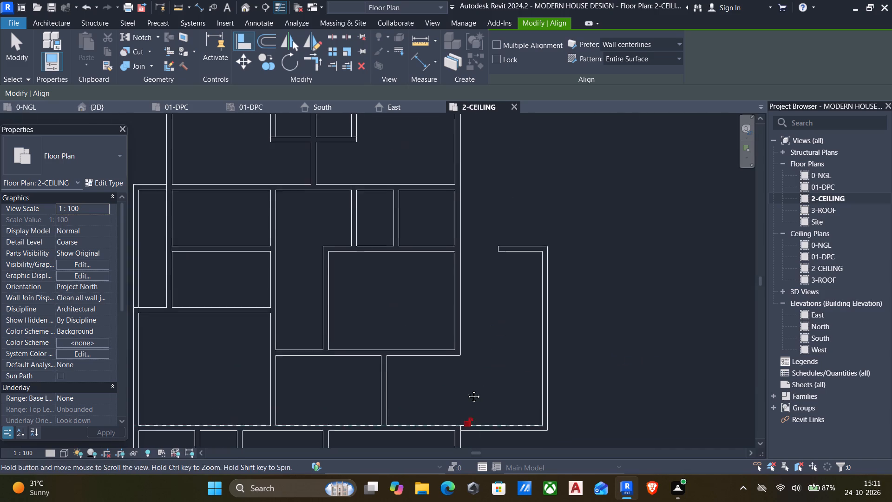
middle_click_drag(467, 390, 466, 390)
left_click(457, 268)
left_click(496, 260)
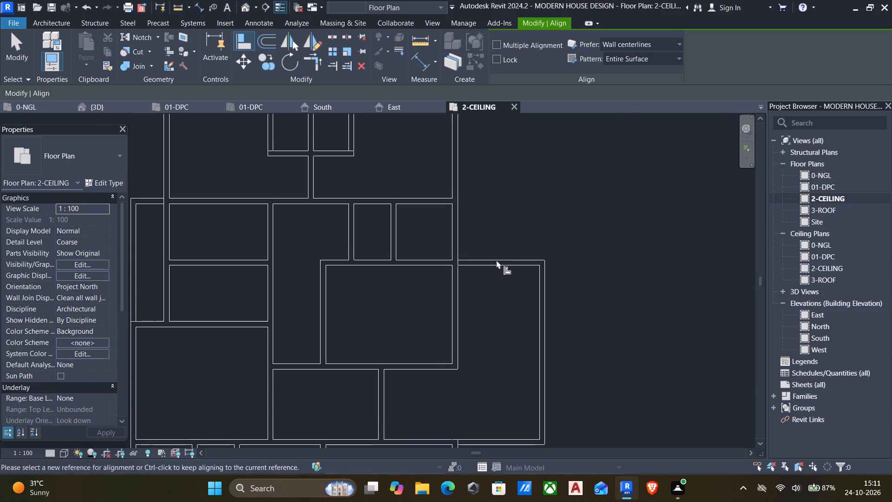
key("Escape")
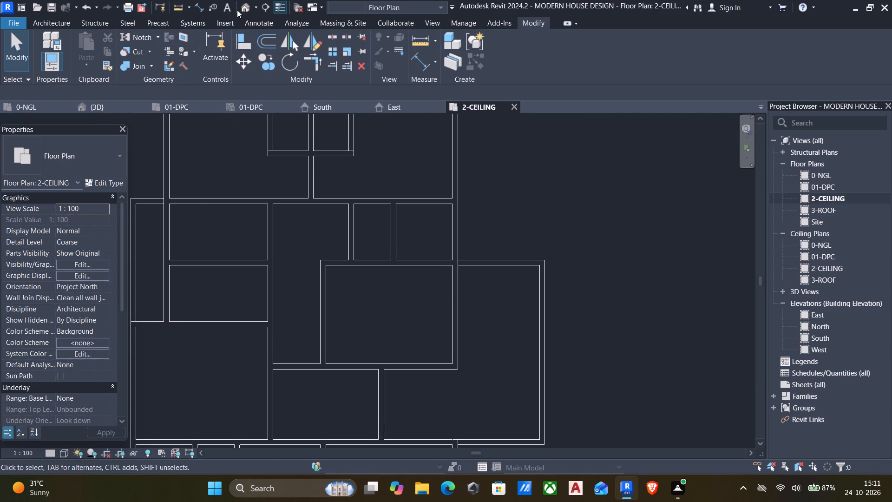
Examine the extended veranda parapet walls from several sides in the 3D view, and check the veranda in the 01-DPC floor plan.
left_click(242, 9)
scroll(359, 262, "down", 3)
middle_click_drag(366, 293, 292, 311, "shift")
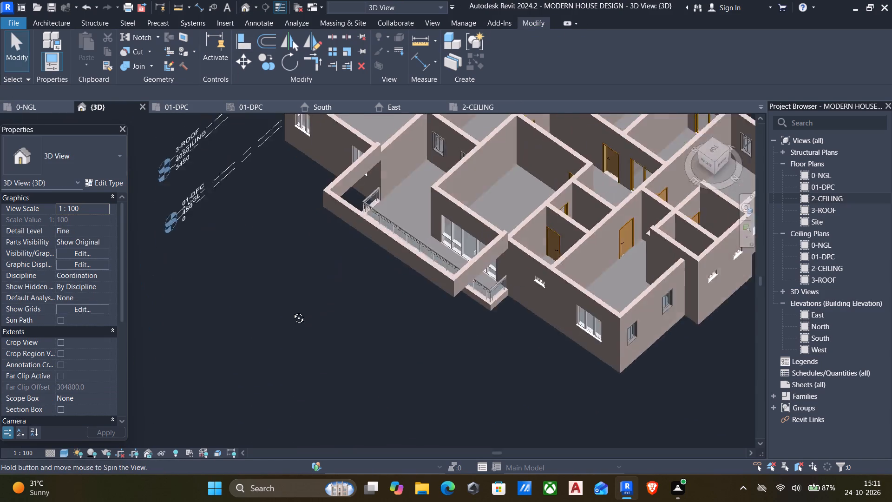
middle_click_drag(292, 311, 542, 175, "shift")
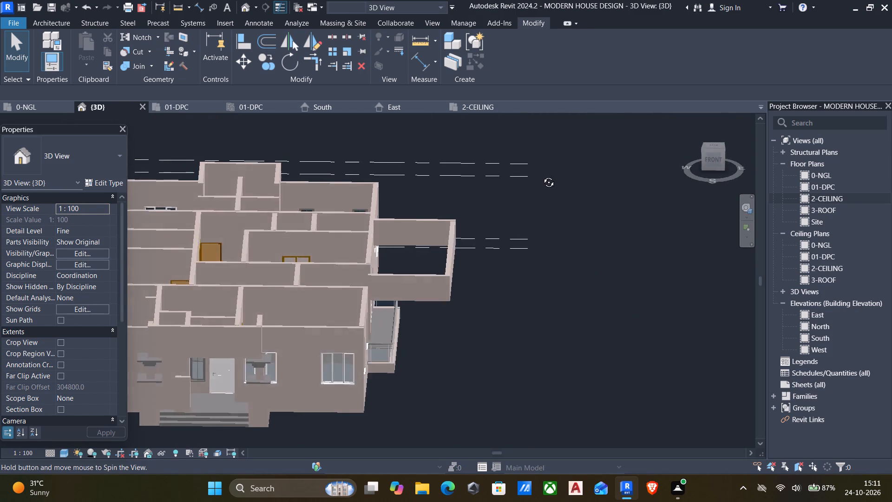
middle_click_drag(542, 175, 412, 225, "shift")
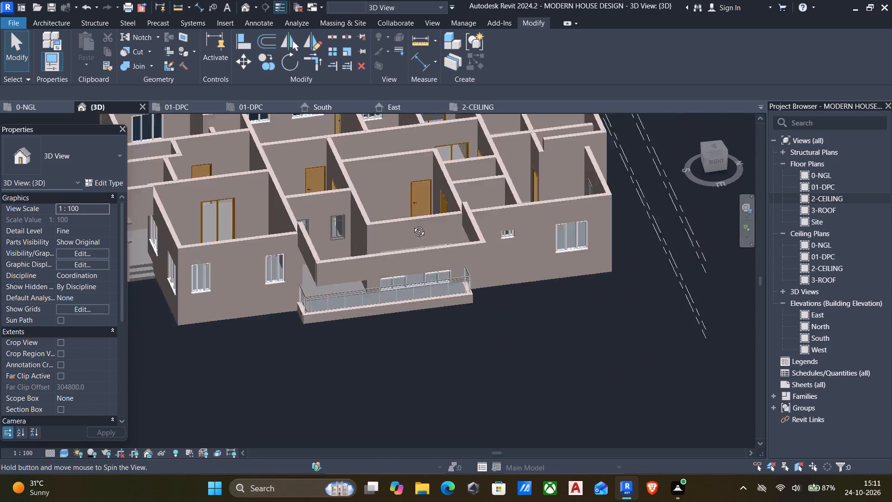
middle_click_drag(412, 225, 423, 224, "shift")
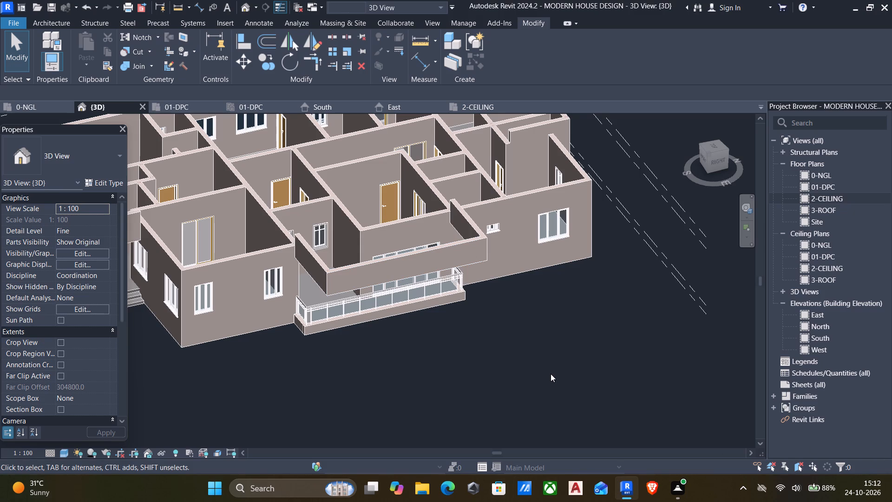
middle_click_drag(405, 356, 381, 362, "shift")
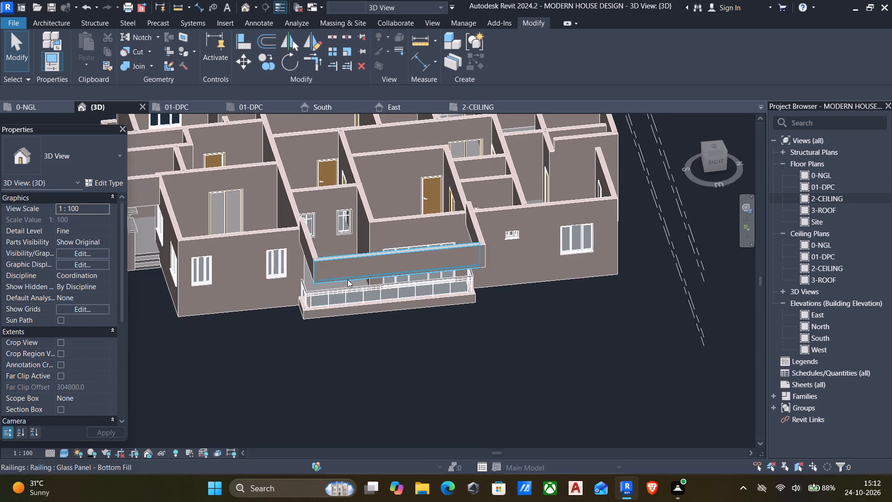
double_click(801, 188)
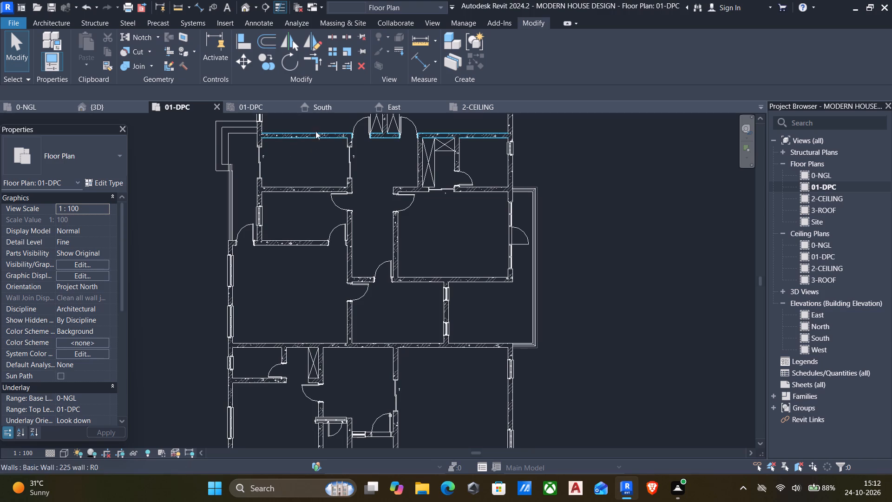
middle_click_drag(612, 338, 573, 330)
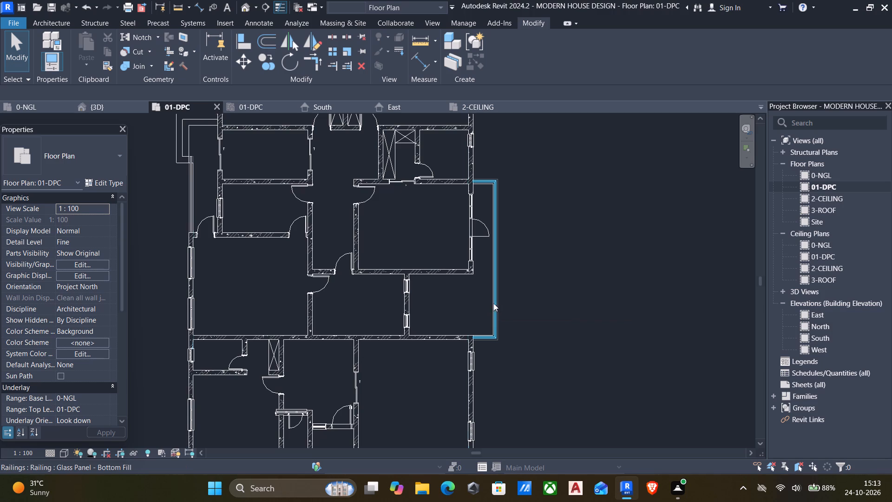
middle_click_drag(472, 289, 409, 291)
Examine how the raised parapet sits over the east veranda railing in the 3D view, from several angles and from the top.
left_click(243, 7)
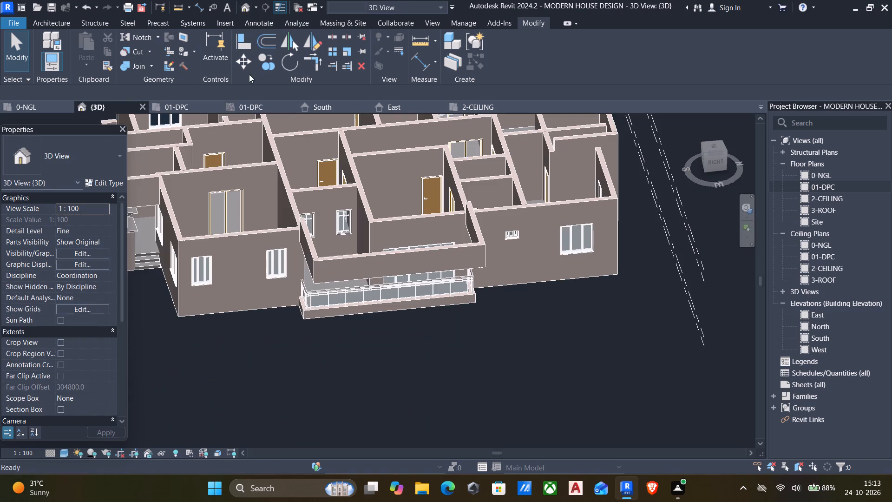
middle_click_drag(361, 289, 474, 301, "shift")
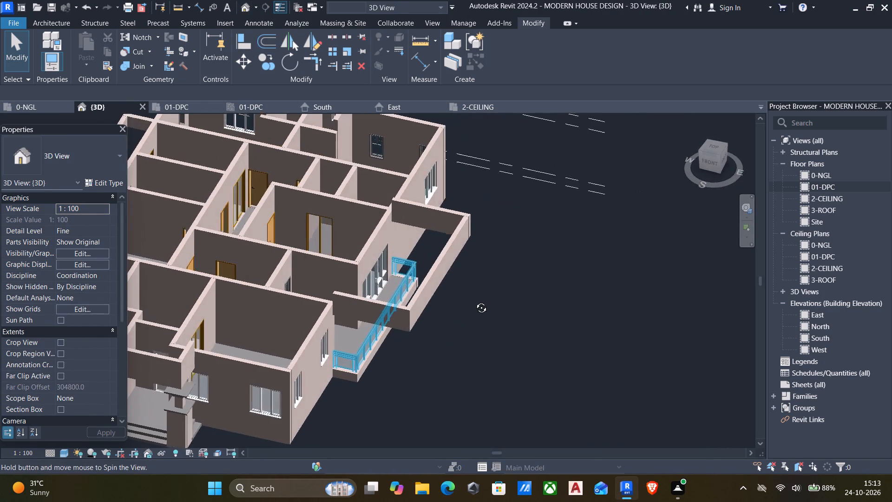
middle_click_drag(474, 301, 473, 296, "shift")
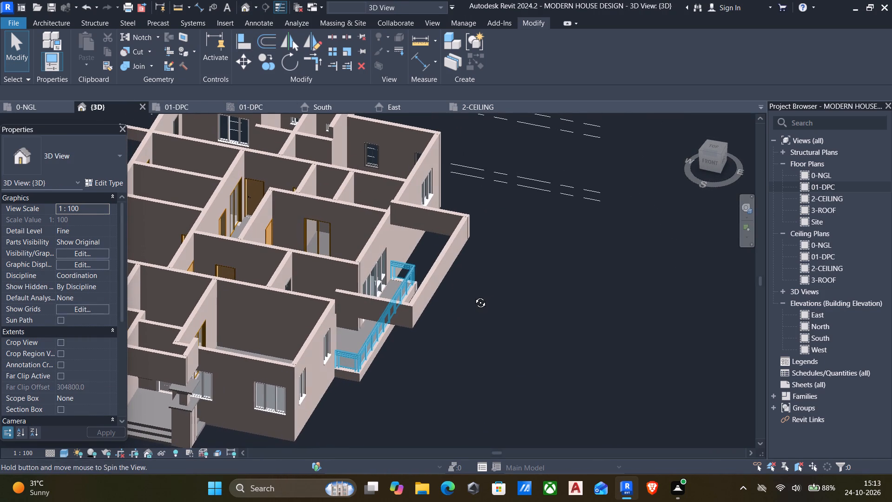
middle_click_drag(473, 296, 469, 296, "shift")
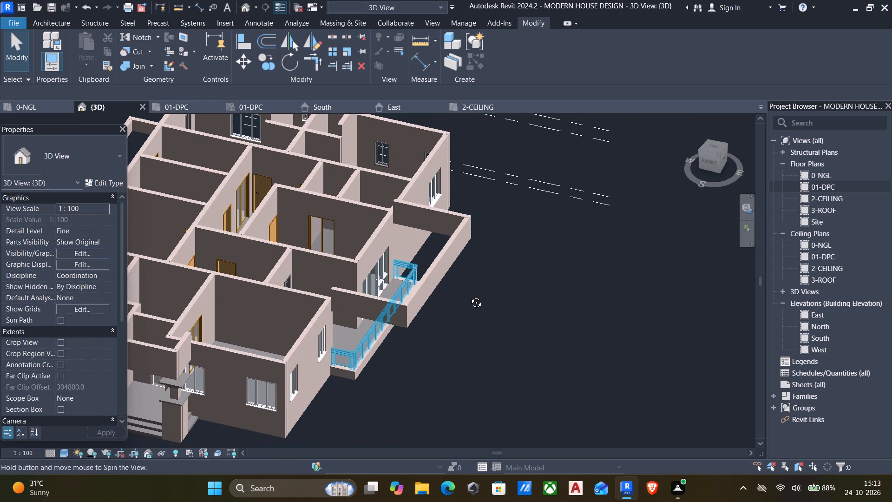
middle_click_drag(469, 296, 473, 310, "shift")
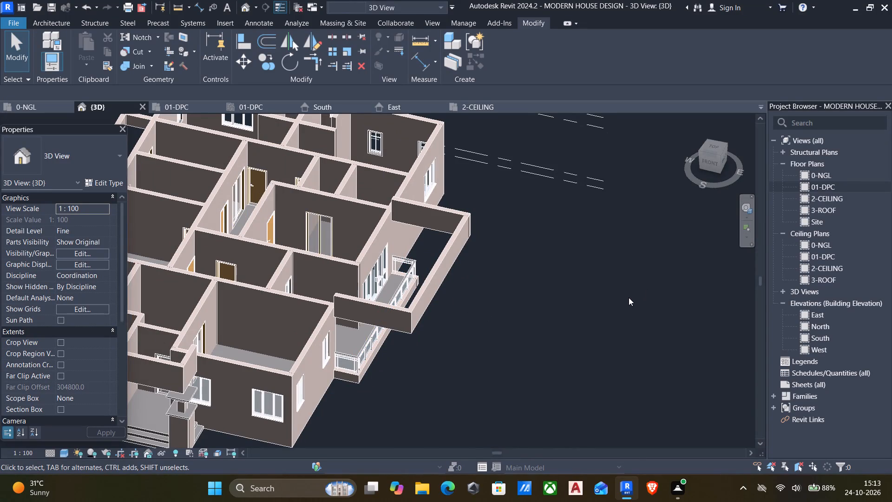
middle_click_drag(620, 299, 589, 265, "shift")
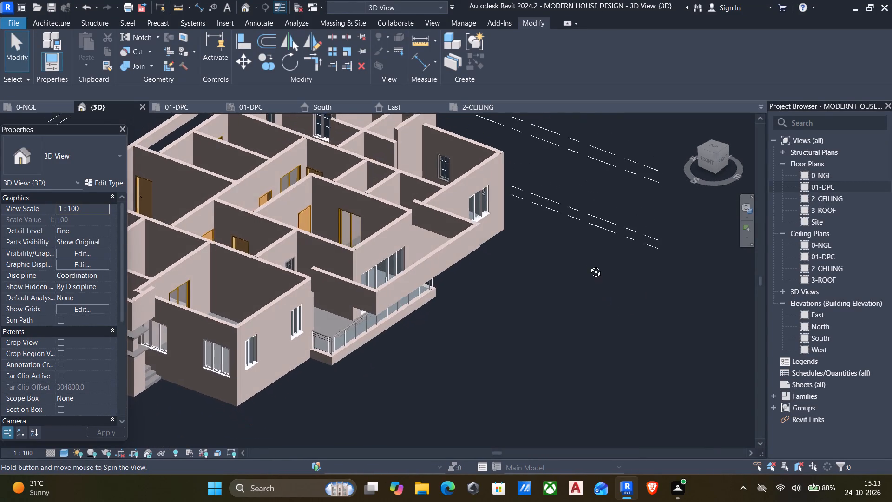
middle_click_drag(589, 265, 585, 263, "shift")
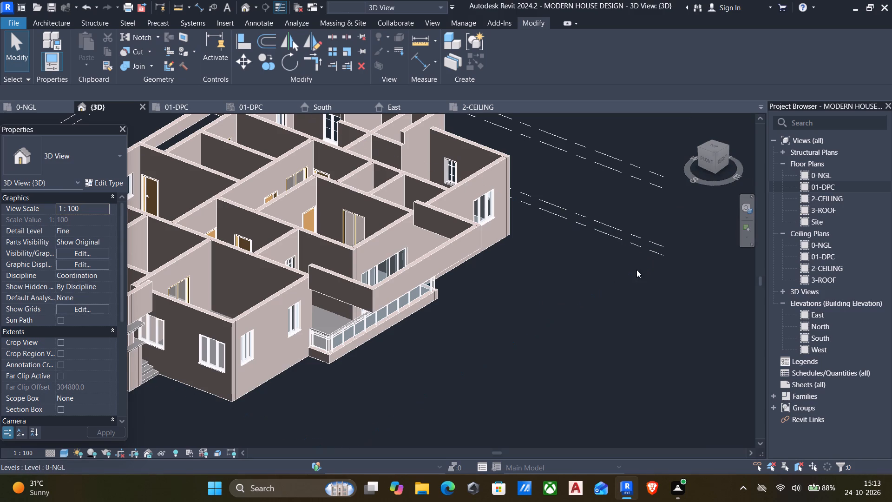
middle_click_drag(636, 270, 721, 338, "shift")
left_click(711, 146)
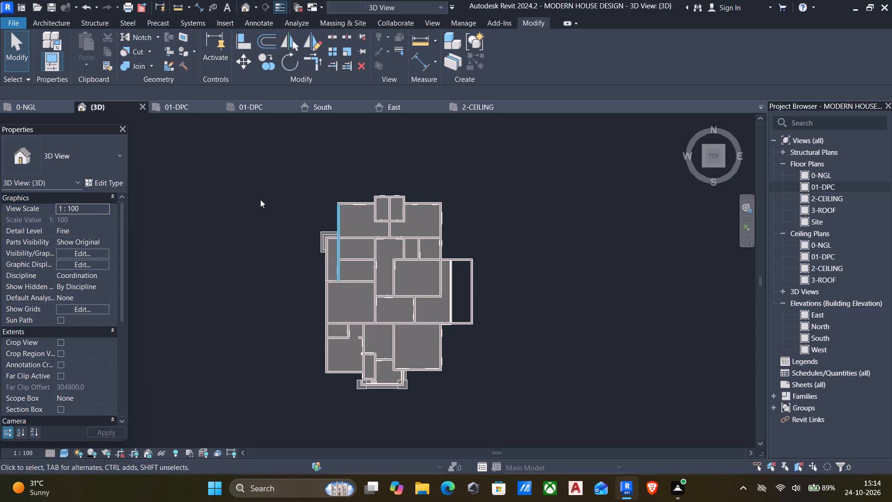
left_click_drag(255, 188, 285, 257)
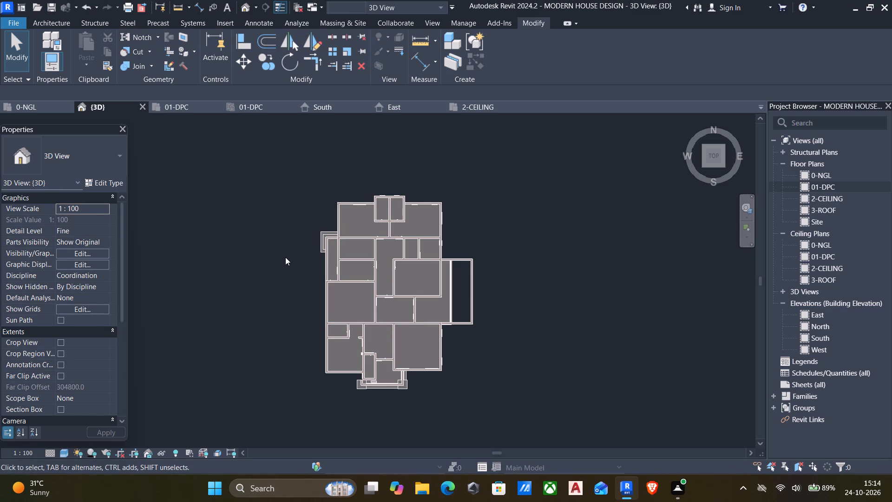
middle_click_drag(285, 277, 282, 243)
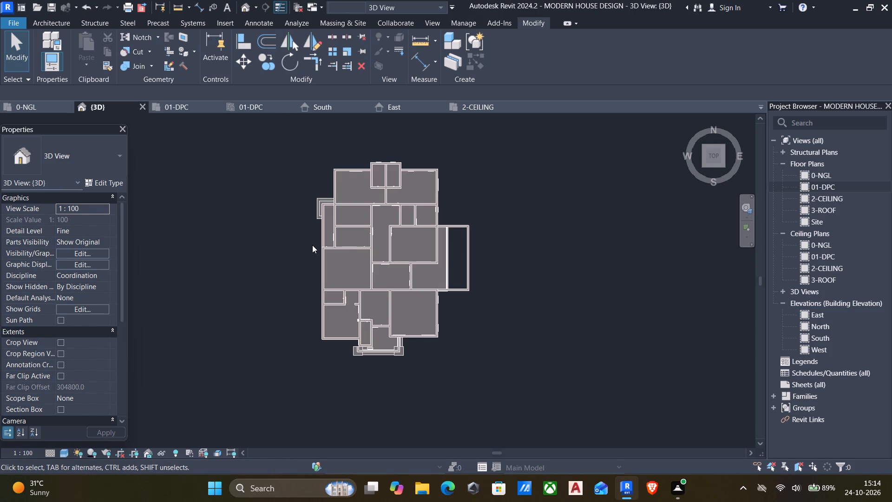
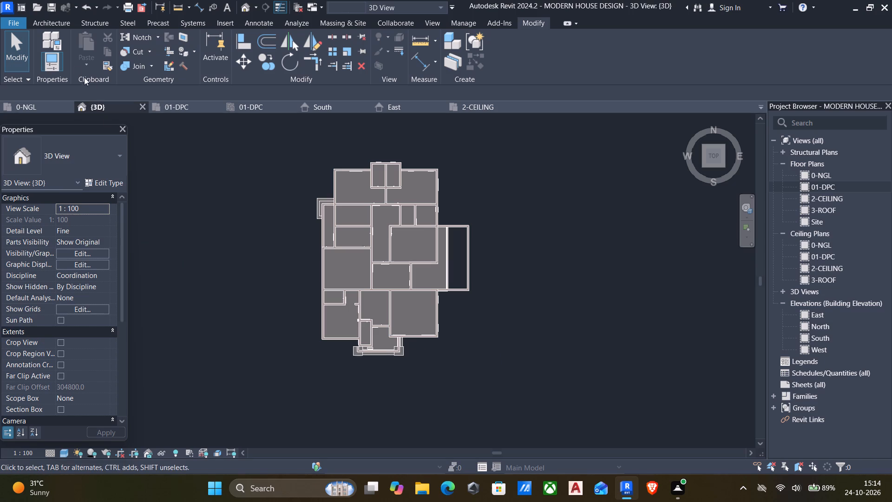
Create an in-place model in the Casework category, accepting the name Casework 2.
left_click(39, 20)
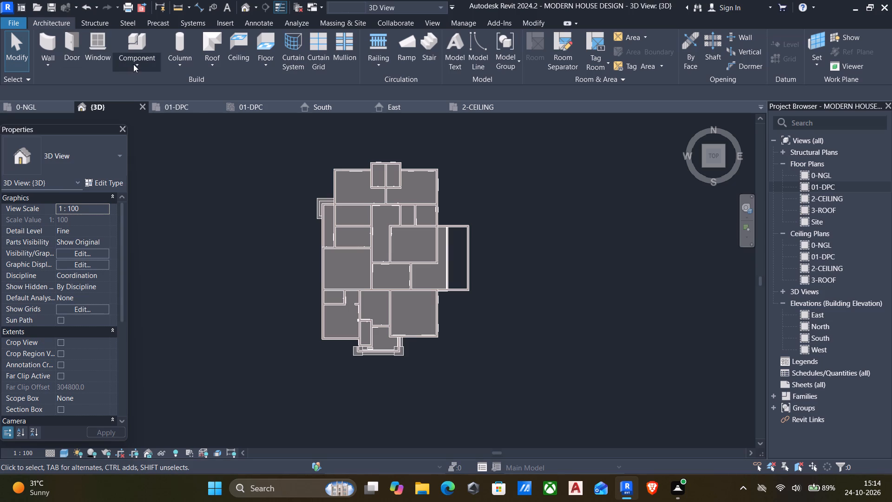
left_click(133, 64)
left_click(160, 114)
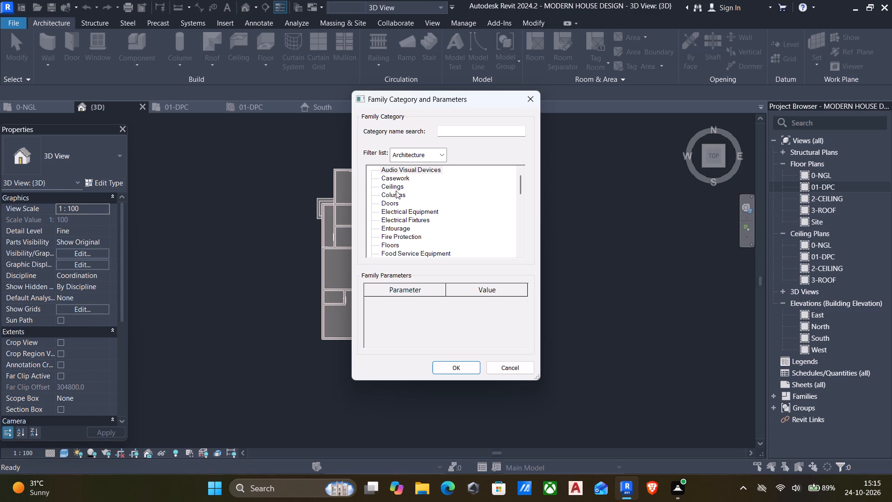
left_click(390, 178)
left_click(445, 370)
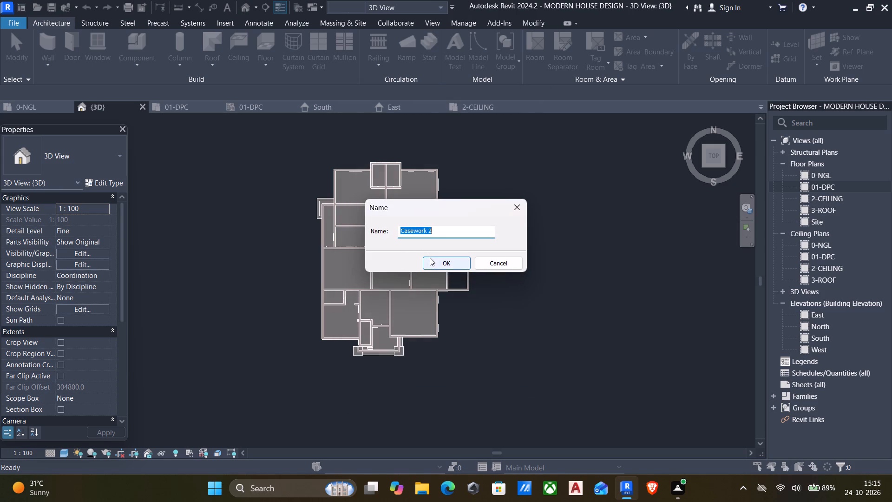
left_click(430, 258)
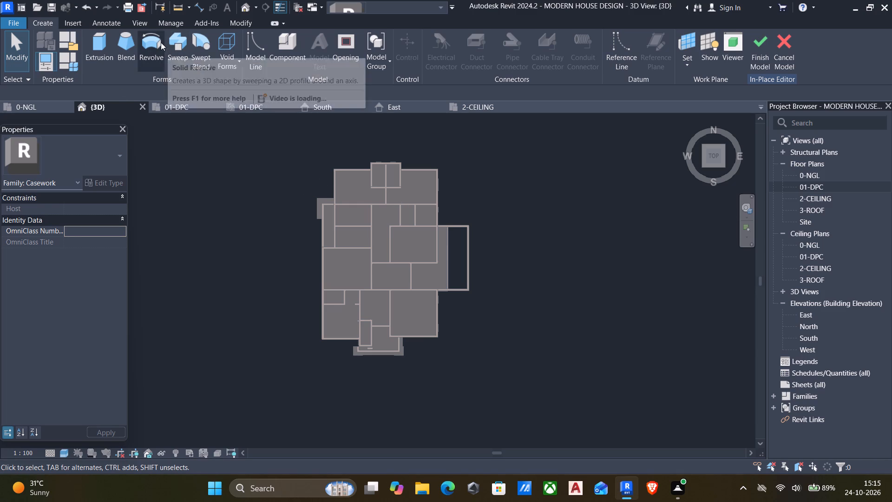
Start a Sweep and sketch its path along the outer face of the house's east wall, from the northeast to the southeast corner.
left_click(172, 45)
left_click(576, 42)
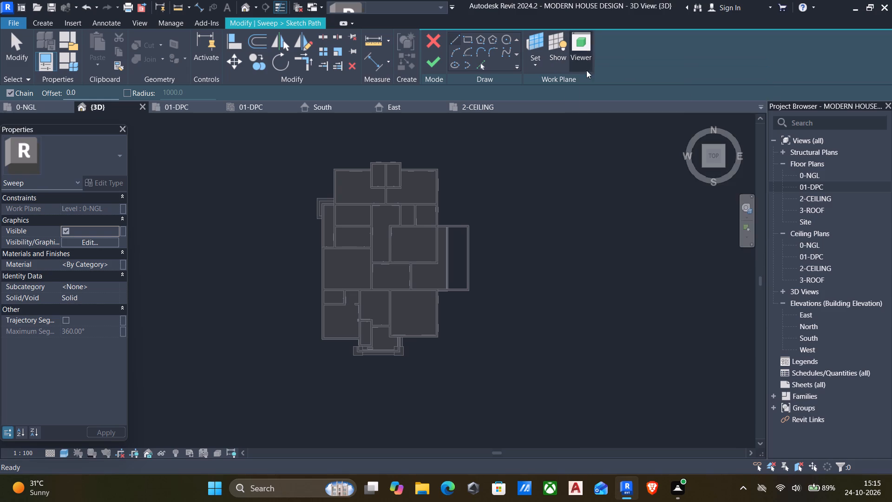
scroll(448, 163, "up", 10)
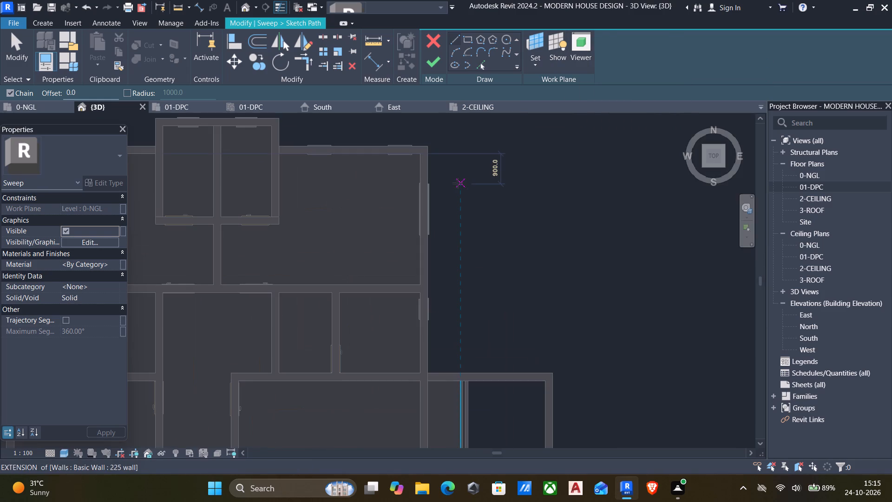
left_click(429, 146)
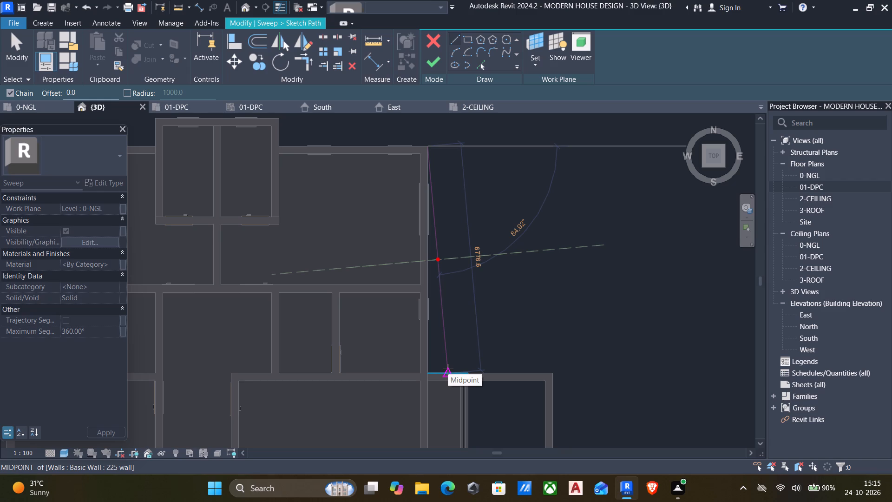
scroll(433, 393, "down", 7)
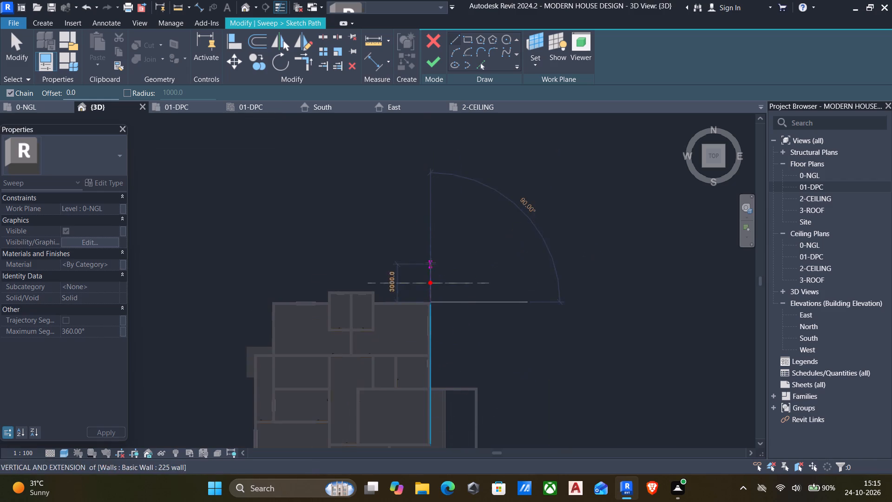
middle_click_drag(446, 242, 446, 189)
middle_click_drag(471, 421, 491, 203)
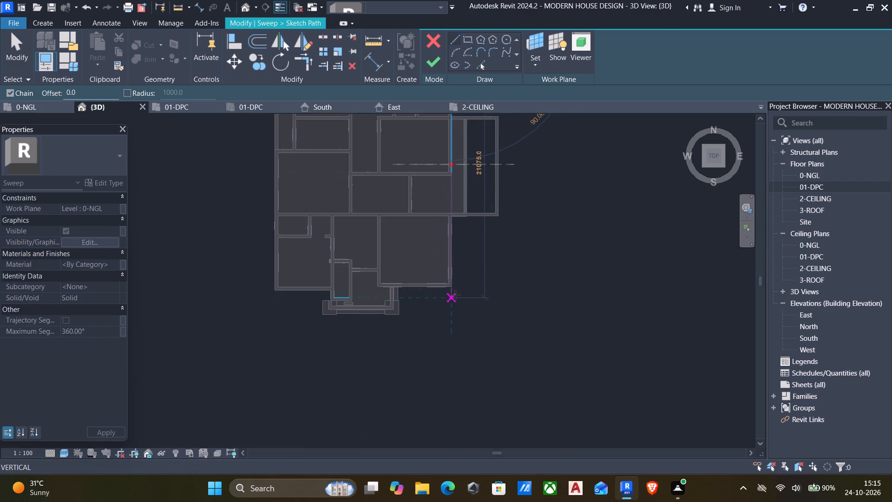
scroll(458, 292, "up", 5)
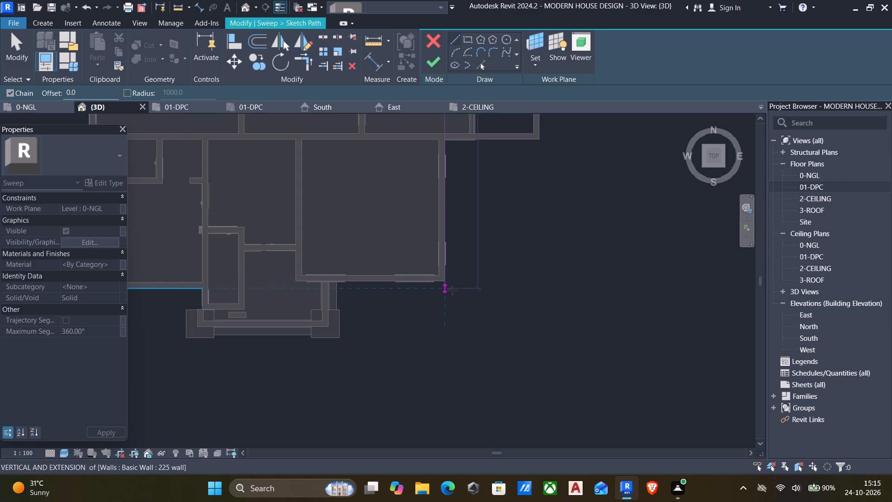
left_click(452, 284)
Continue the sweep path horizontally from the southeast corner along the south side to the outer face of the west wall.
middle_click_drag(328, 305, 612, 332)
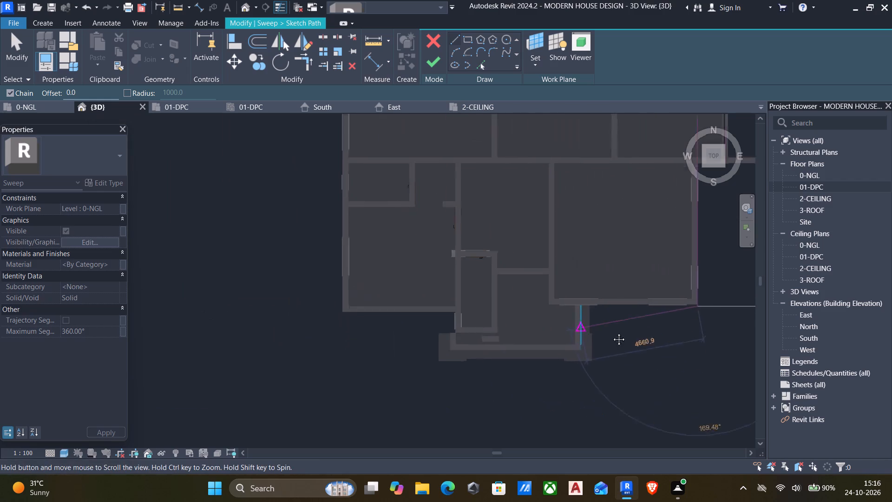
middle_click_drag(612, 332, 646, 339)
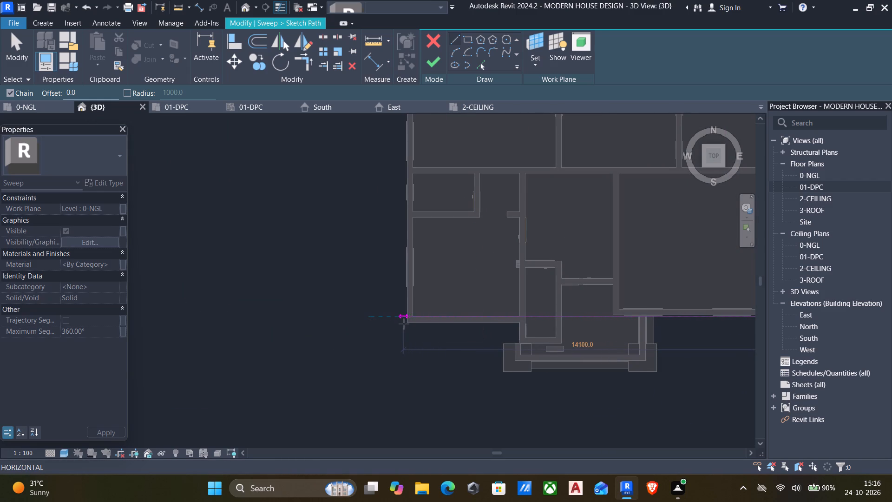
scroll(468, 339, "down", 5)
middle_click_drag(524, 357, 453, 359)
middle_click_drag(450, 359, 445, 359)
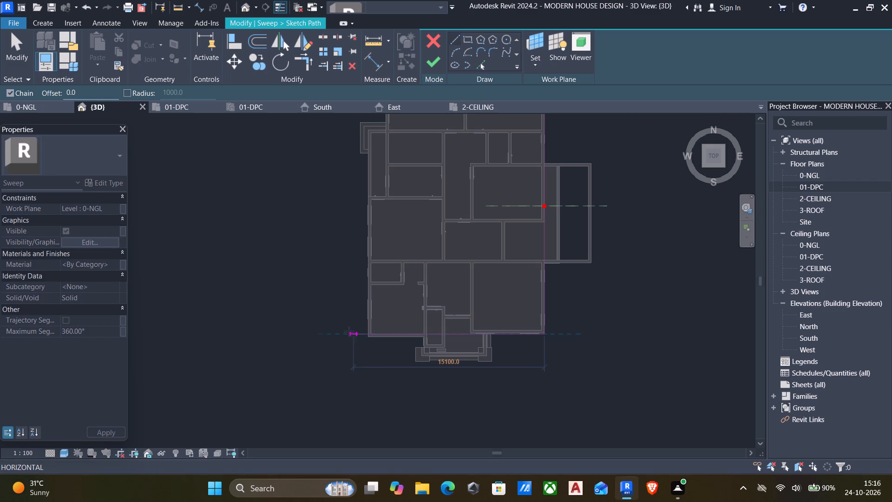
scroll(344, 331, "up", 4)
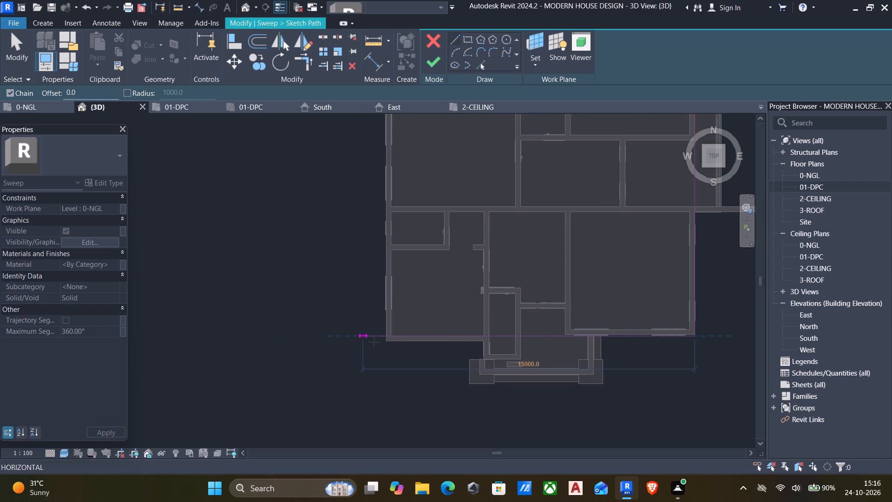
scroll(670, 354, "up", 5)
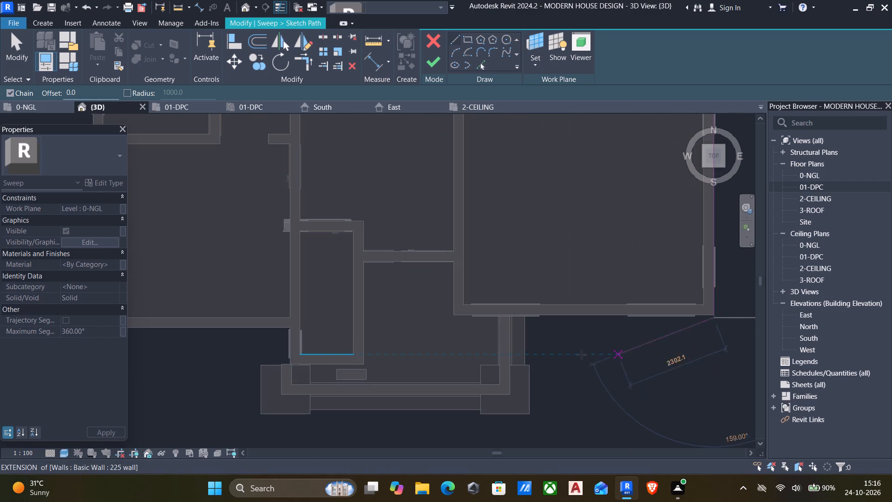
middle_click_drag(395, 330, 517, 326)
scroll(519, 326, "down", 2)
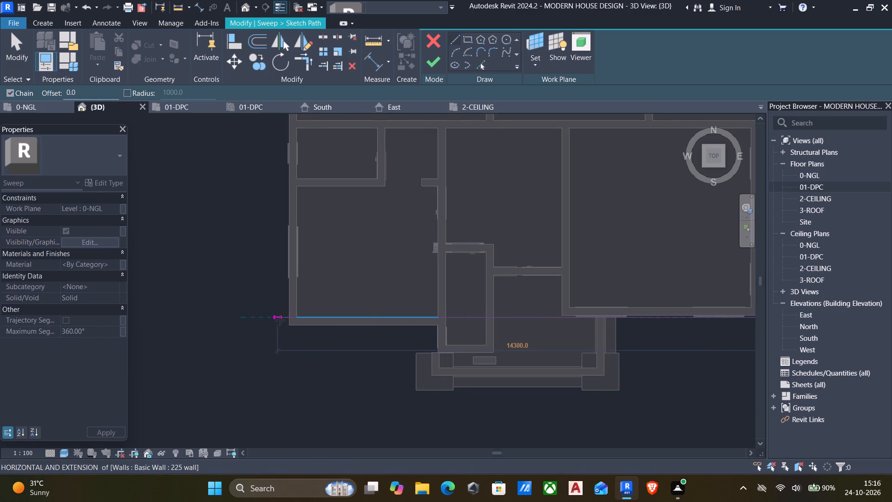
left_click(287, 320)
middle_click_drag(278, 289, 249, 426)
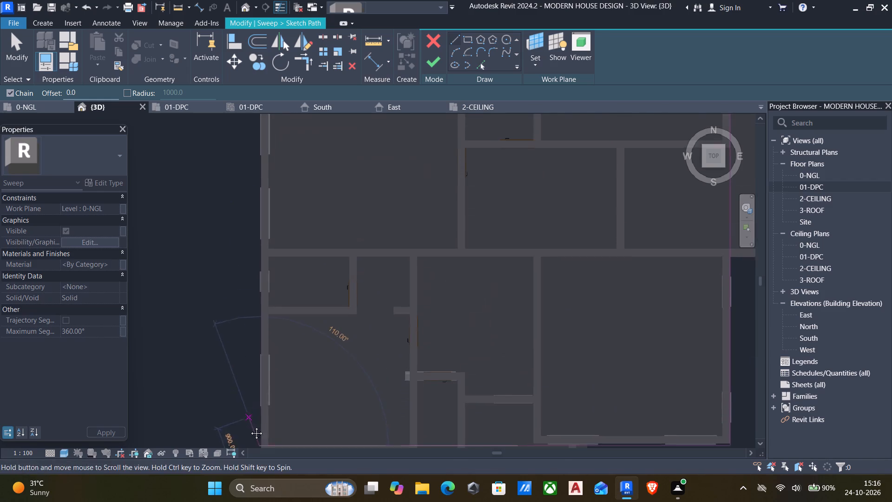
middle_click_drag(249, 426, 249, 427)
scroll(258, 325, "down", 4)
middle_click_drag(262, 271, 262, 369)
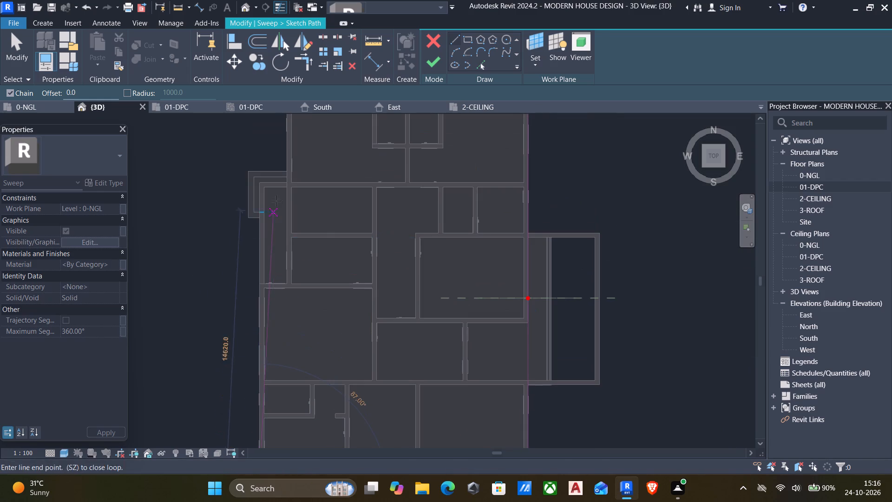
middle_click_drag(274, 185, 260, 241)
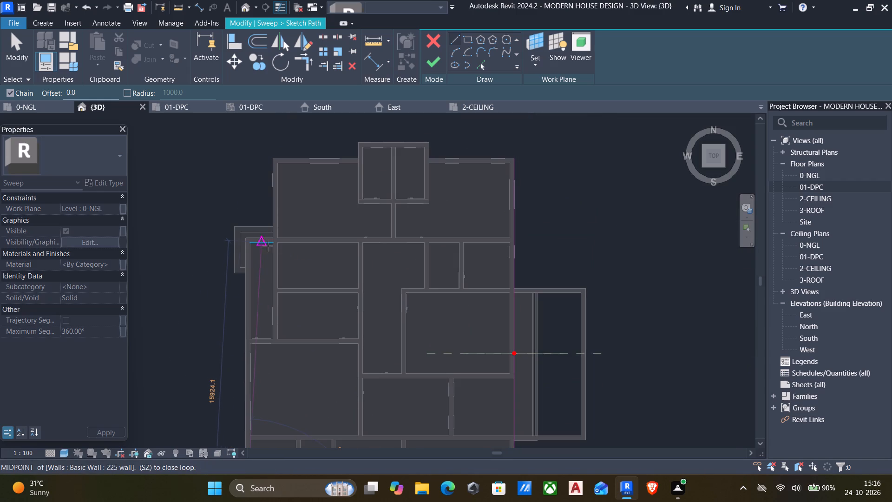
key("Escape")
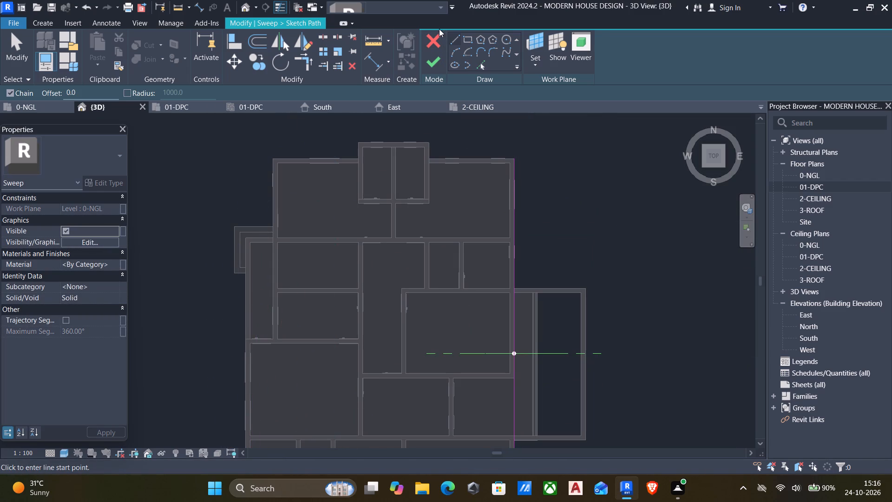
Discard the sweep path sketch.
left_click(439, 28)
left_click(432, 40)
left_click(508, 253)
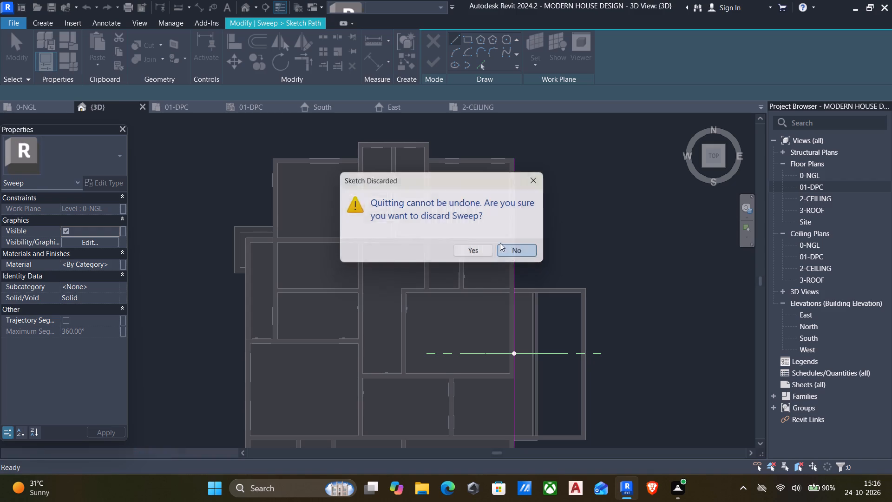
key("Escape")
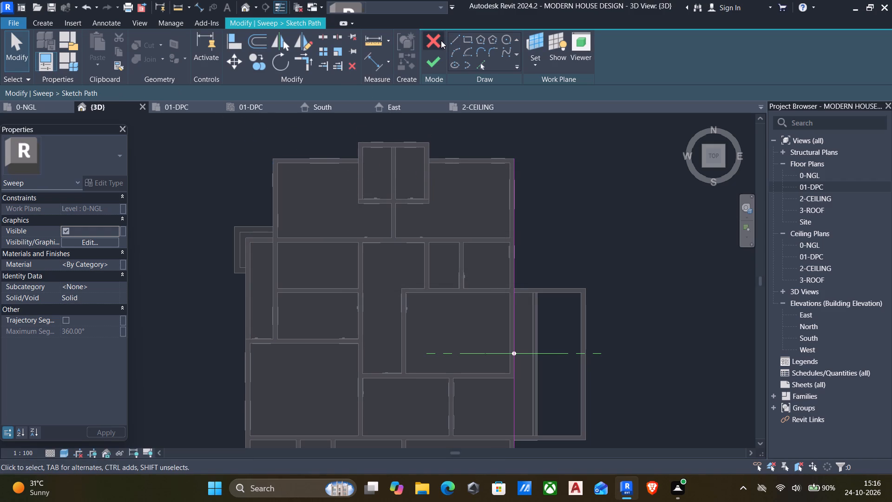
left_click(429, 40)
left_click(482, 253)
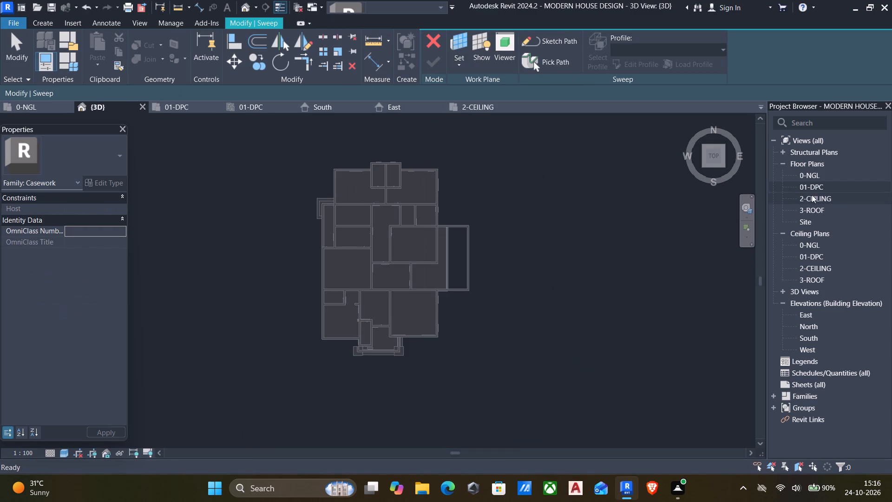
Open the 0-NGL floor plan and cancel the unfinished sweep together with its in-place casework model.
double_click(820, 174)
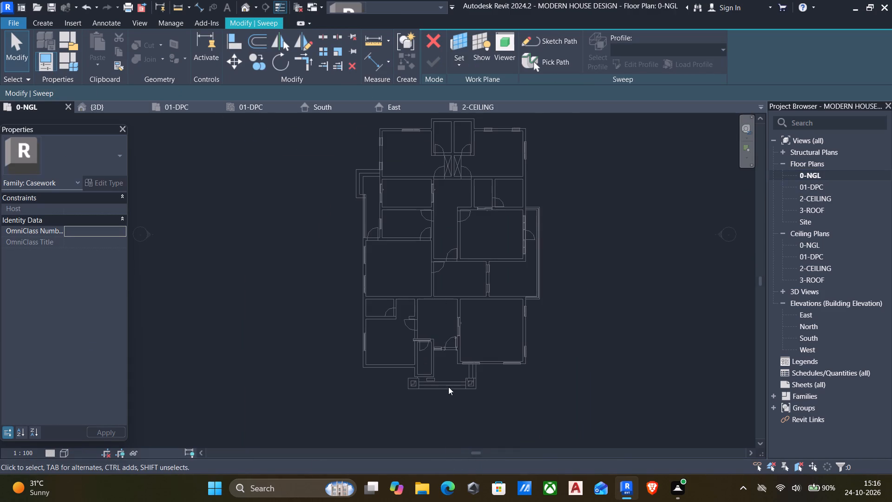
scroll(474, 392, "up", 3)
left_click(435, 43)
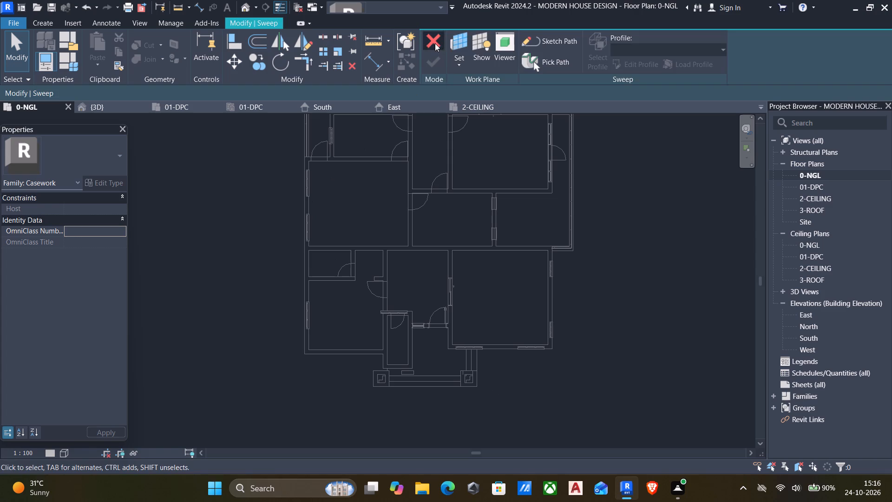
left_click(450, 58)
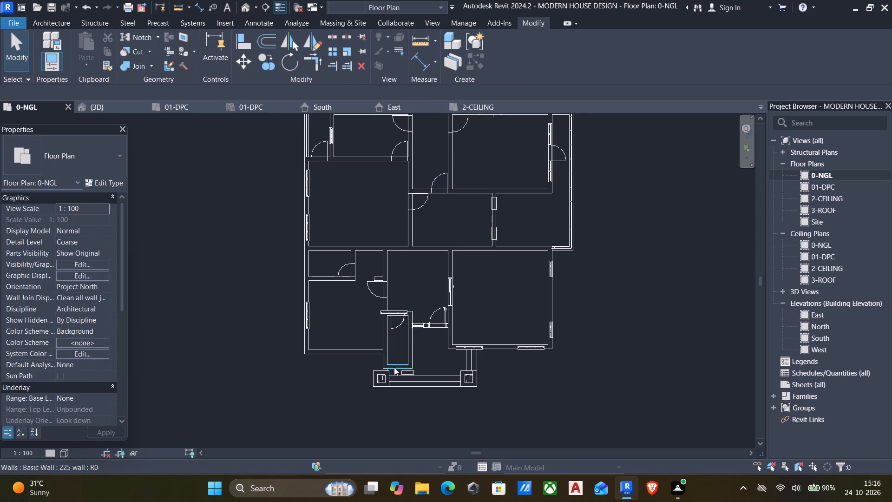
Align the outer face of the southwest room's south wall with the outer face of the southeast room's south wall.
key("a")
key("l")
scroll(505, 348, "up", 2)
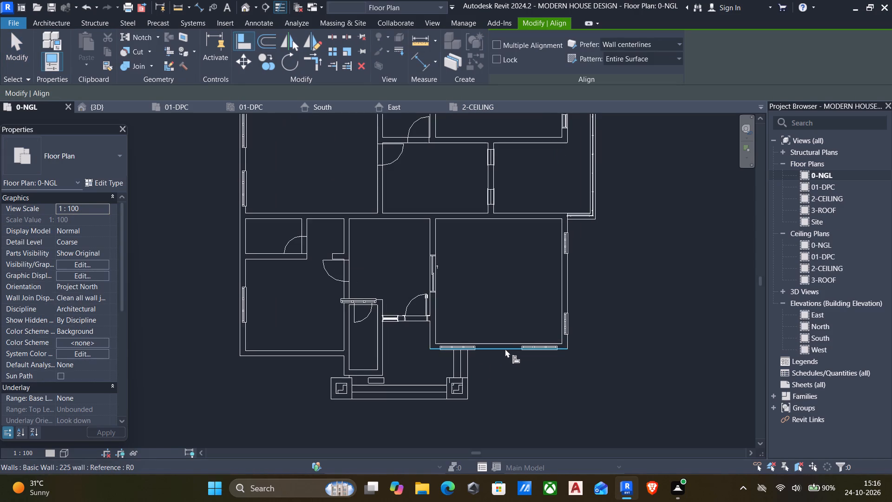
left_click(500, 350)
left_click(299, 358)
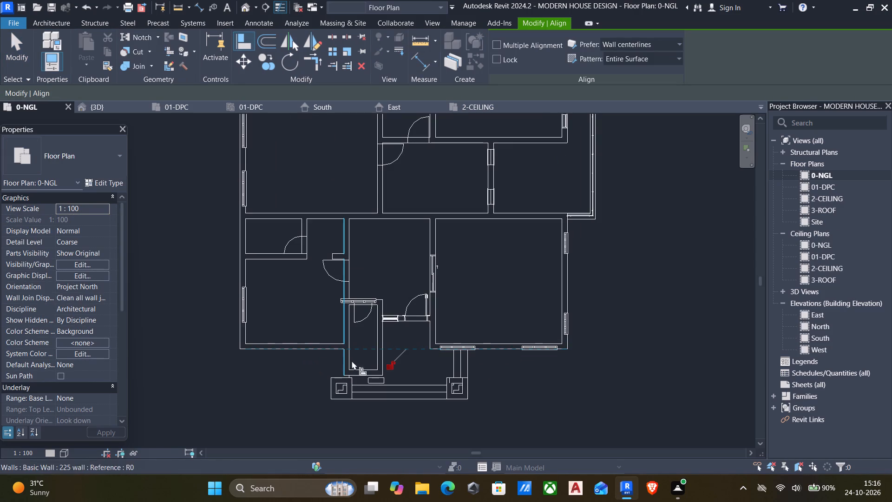
key("Escape")
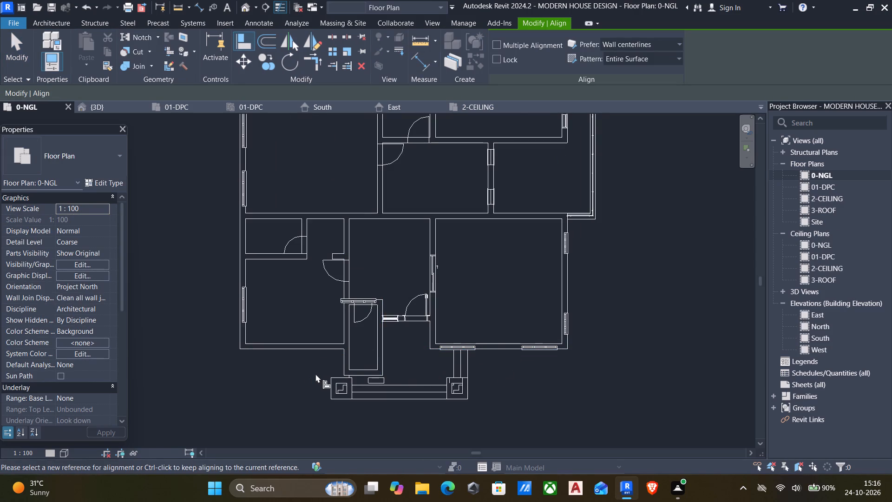
scroll(320, 372, "up", 3)
key("Escape")
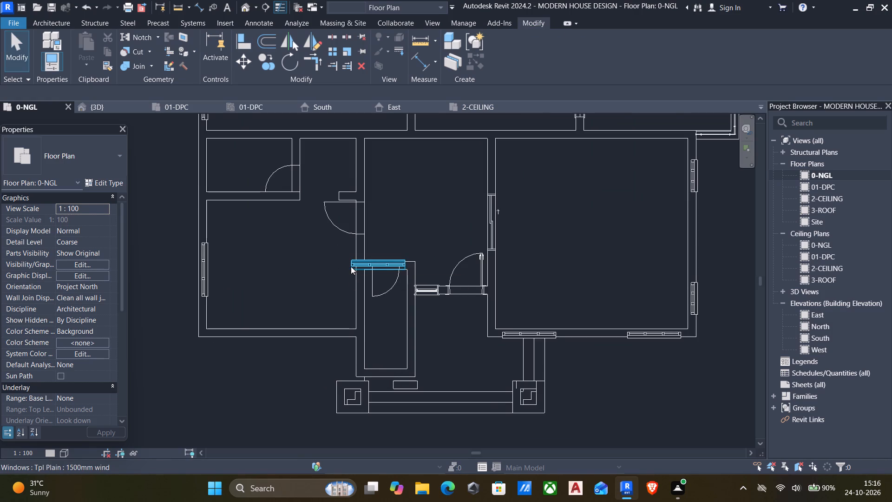
Delete the Tpl Plain 1500mm window overlapping the door of the small narrow room beside the front entrance.
scroll(402, 258, "up", 5)
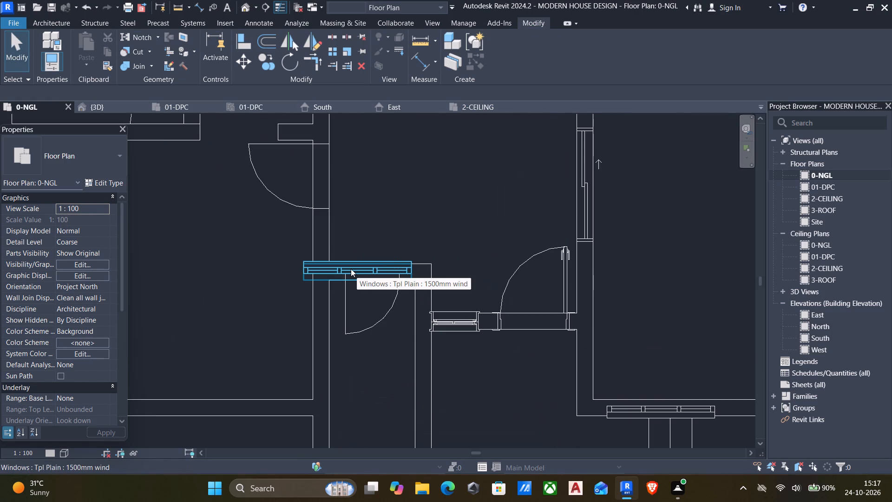
scroll(328, 269, "down", 2)
left_click(348, 270)
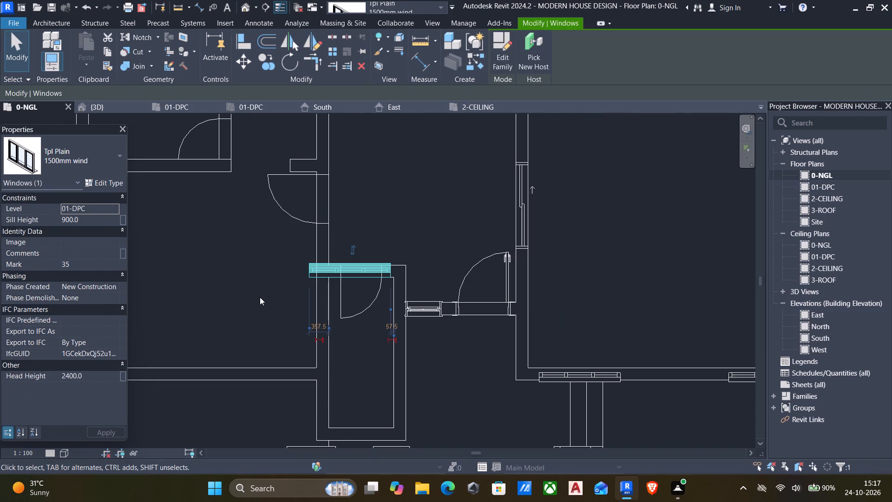
key("Delete")
scroll(421, 337, "down", 5)
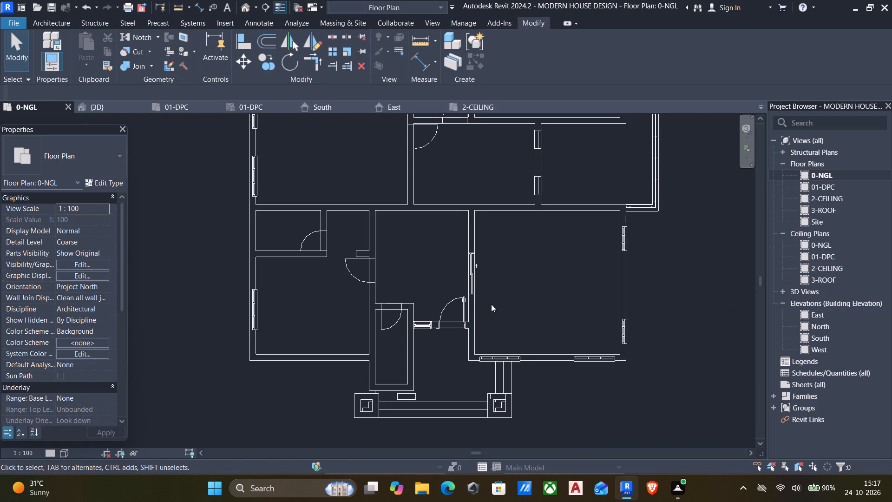
middle_click_drag(488, 304, 420, 302)
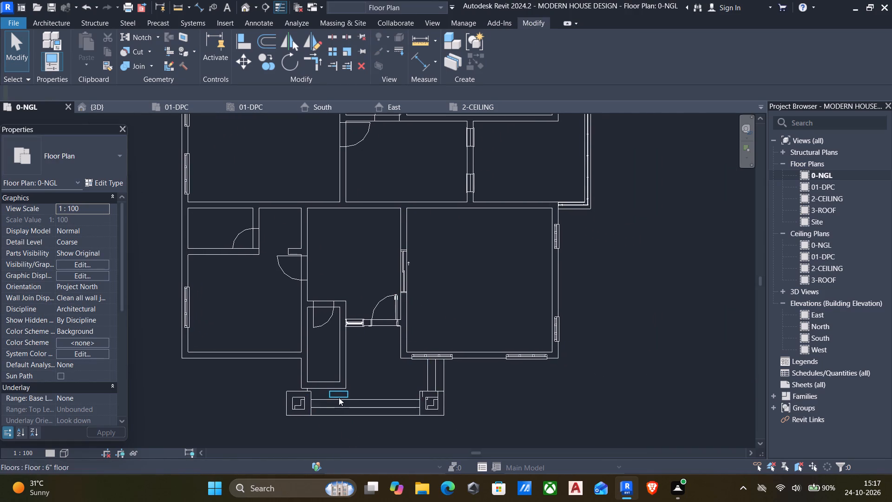
Delete the short freestanding 225 wall piece at the front entrance porch in the 3D view.
scroll(338, 397, "up", 3)
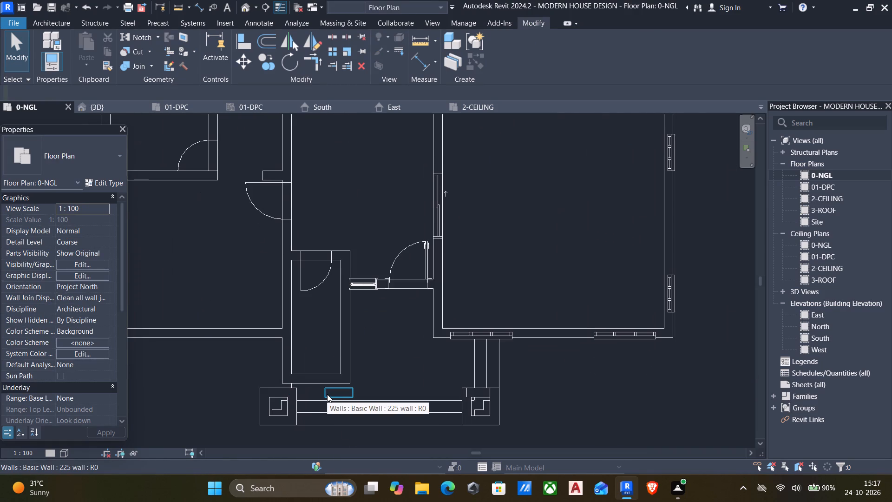
left_click(327, 394)
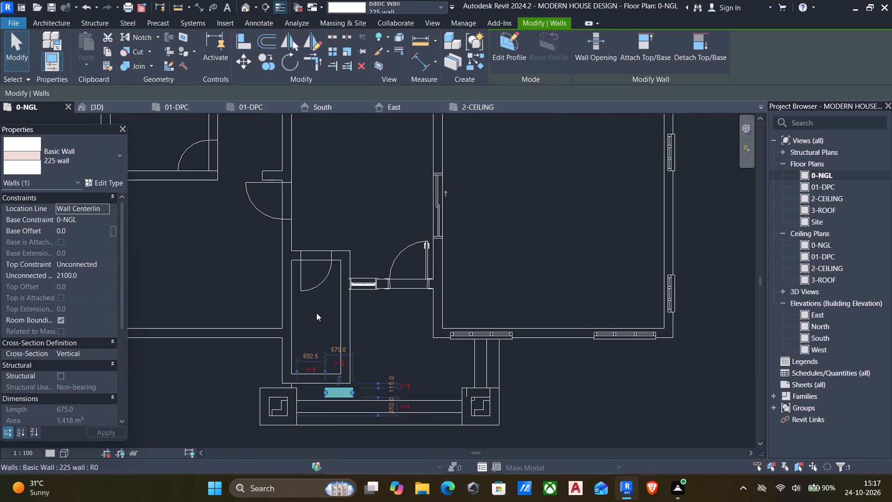
left_click(244, 7)
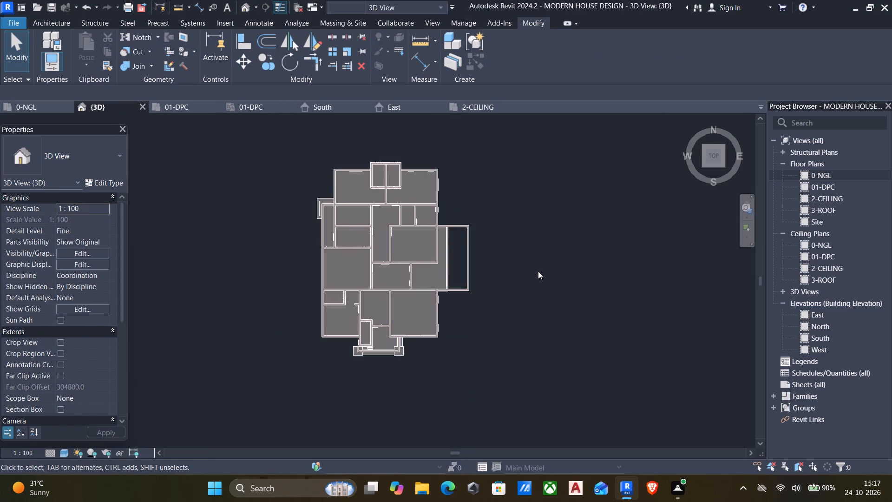
middle_click_drag(537, 277, 554, 78)
middle_click_drag(557, 279, 539, 273, "shift")
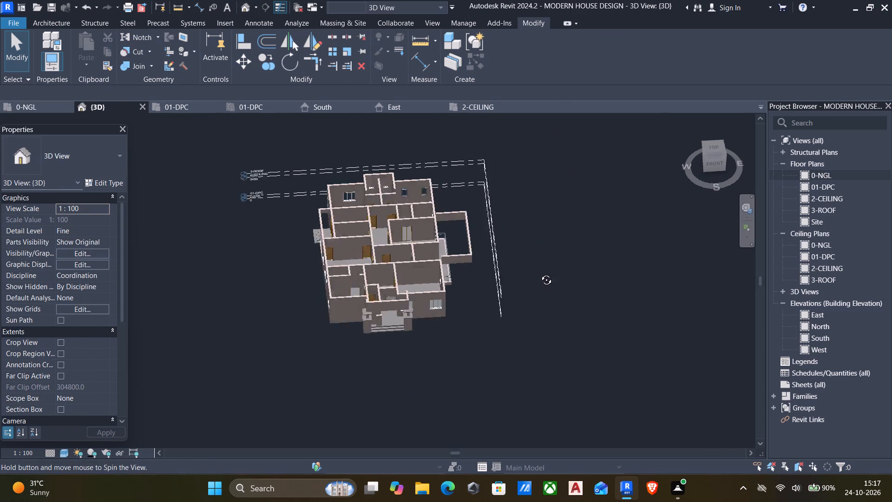
middle_click_drag(539, 273, 531, 301, "shift")
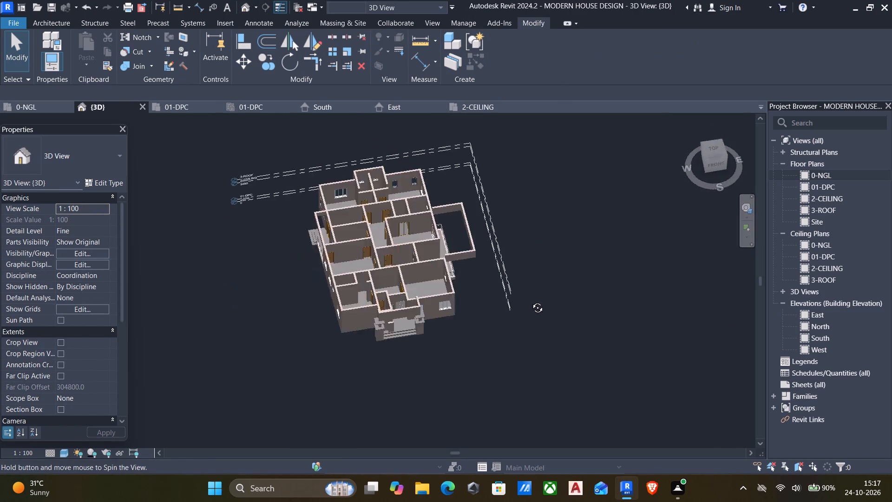
middle_click_drag(531, 301, 490, 203, "shift")
scroll(394, 322, "up", 3)
middle_click_drag(370, 334, 443, 349)
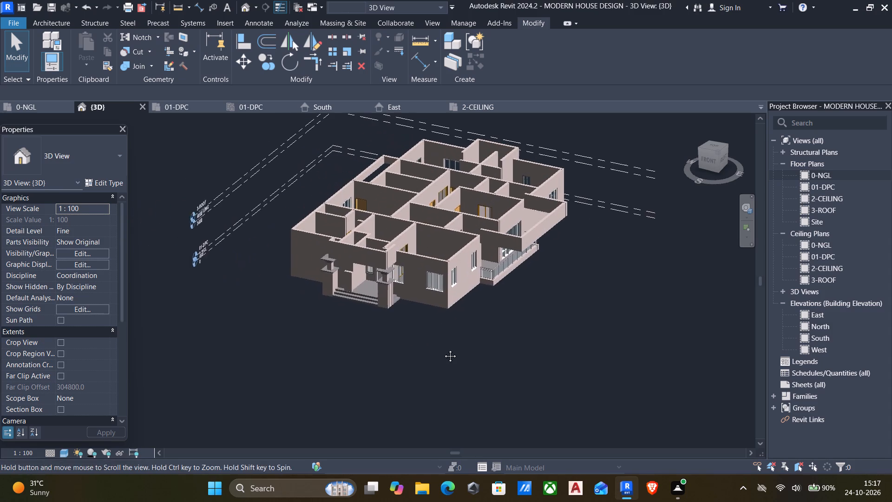
middle_click_drag(443, 349, 455, 353)
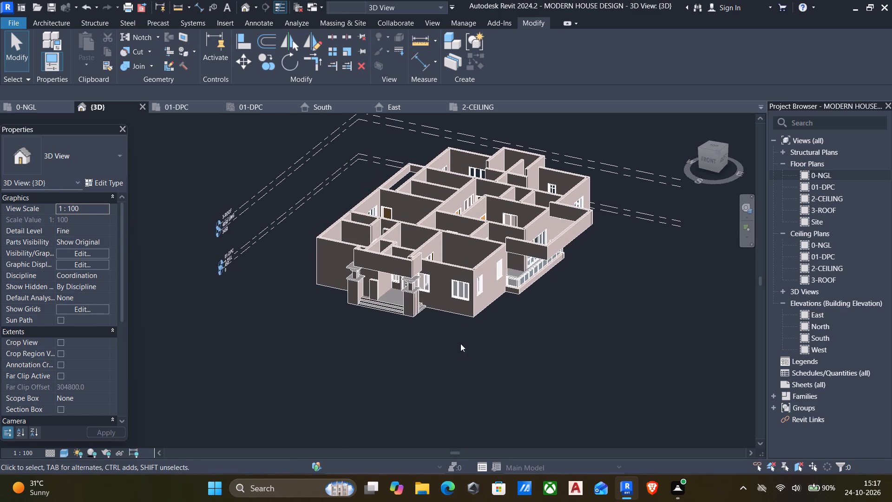
middle_click_drag(449, 347, 445, 308, "shift")
scroll(414, 274, "up", 5)
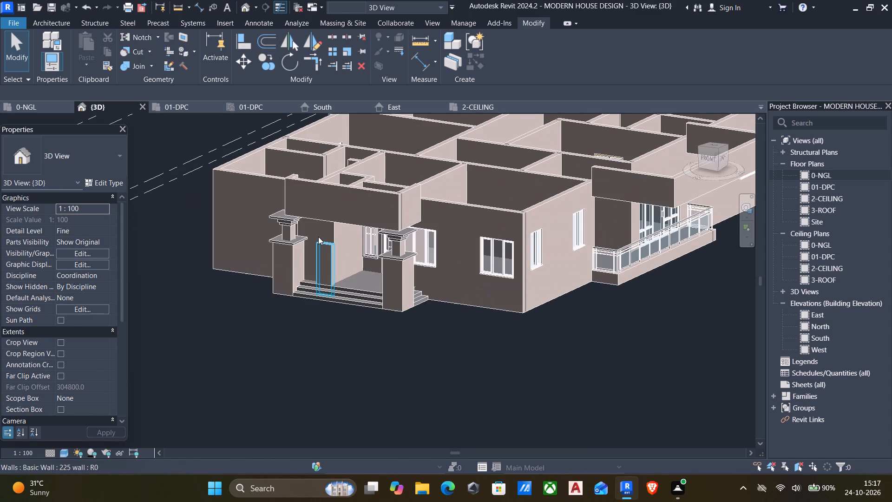
left_click(320, 239)
key("Delete")
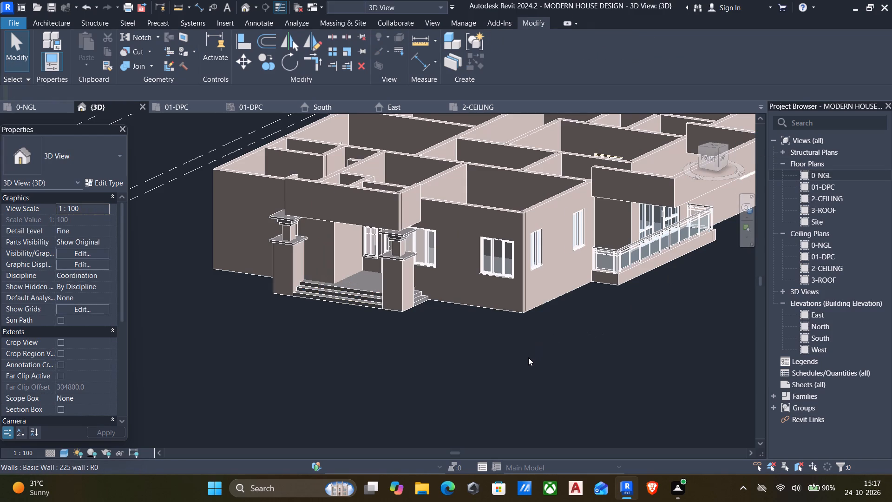
Start a new in-place model in the Casework category with the default name, seen from the top in the 3D view.
middle_click_drag(522, 359, 561, 460, "shift")
left_click(716, 149)
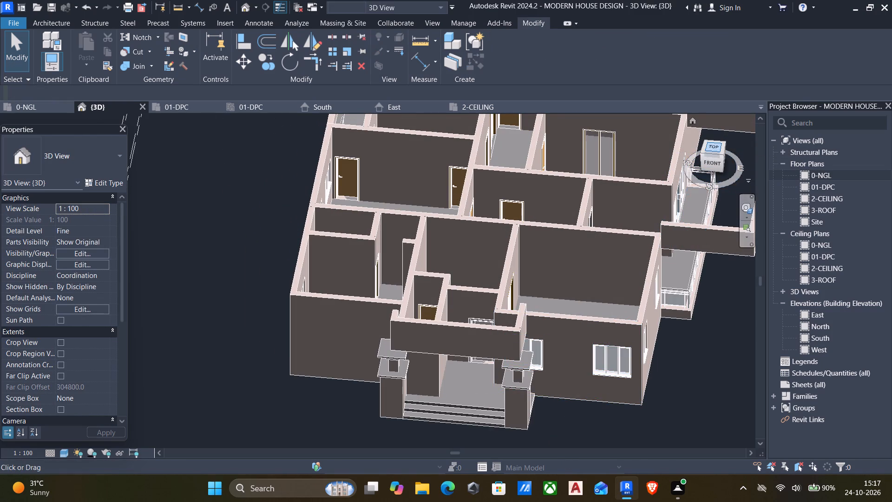
scroll(403, 242, "up", 3)
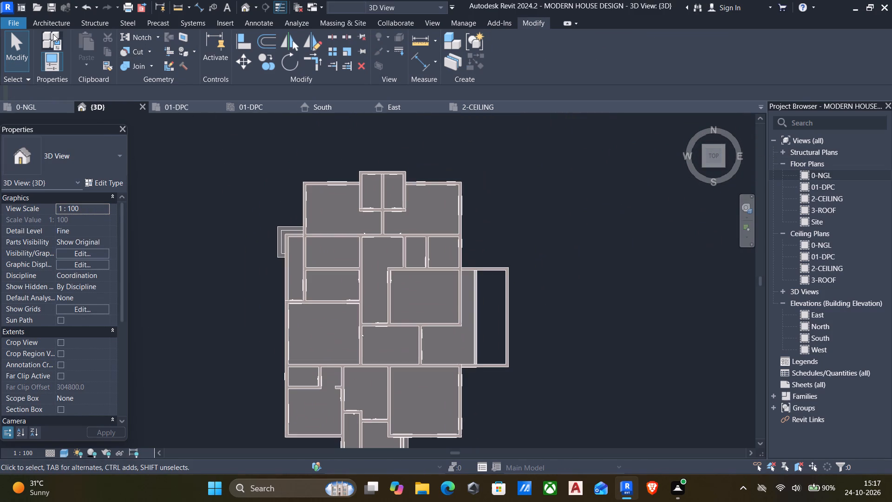
left_click(58, 18)
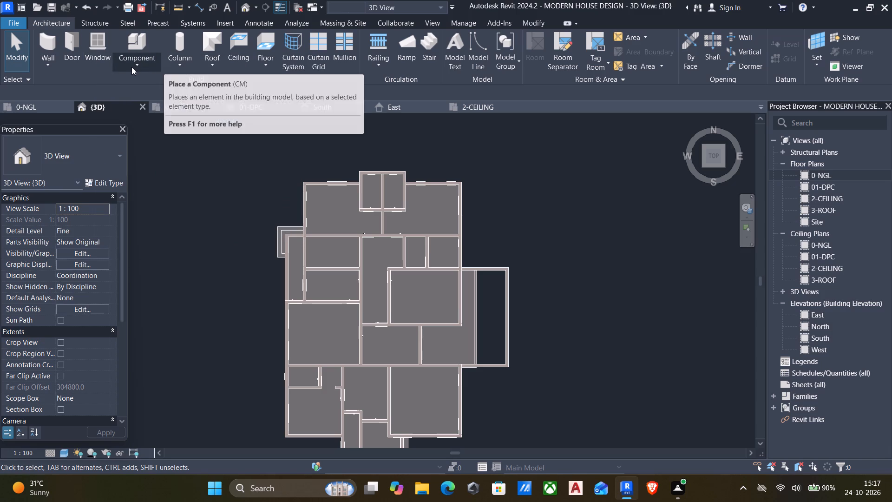
left_click(131, 67)
left_click(144, 107)
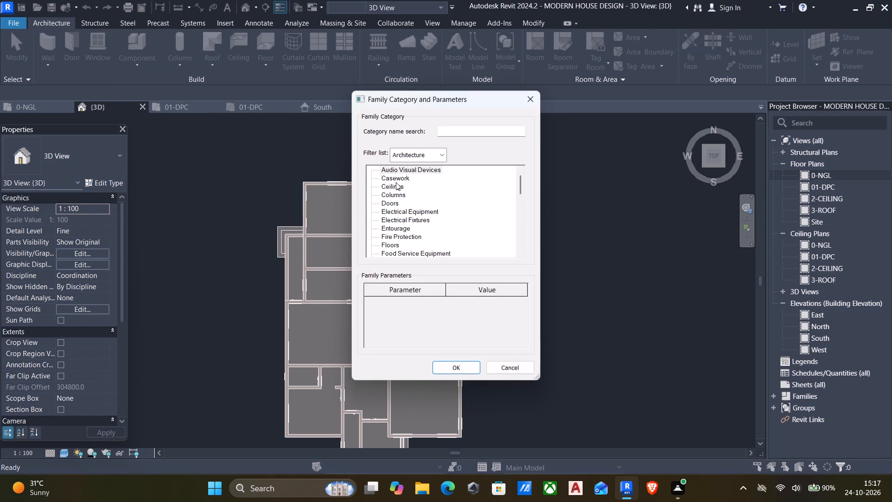
left_click(396, 182)
left_click(393, 176)
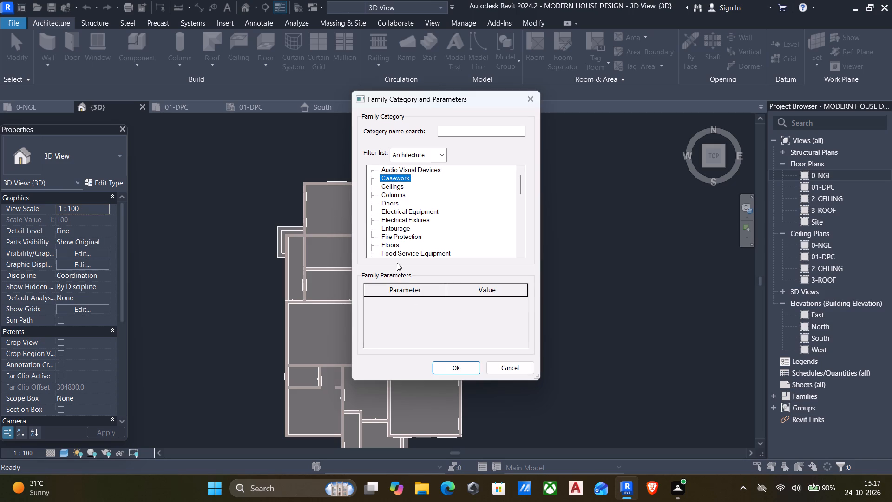
left_click(453, 368)
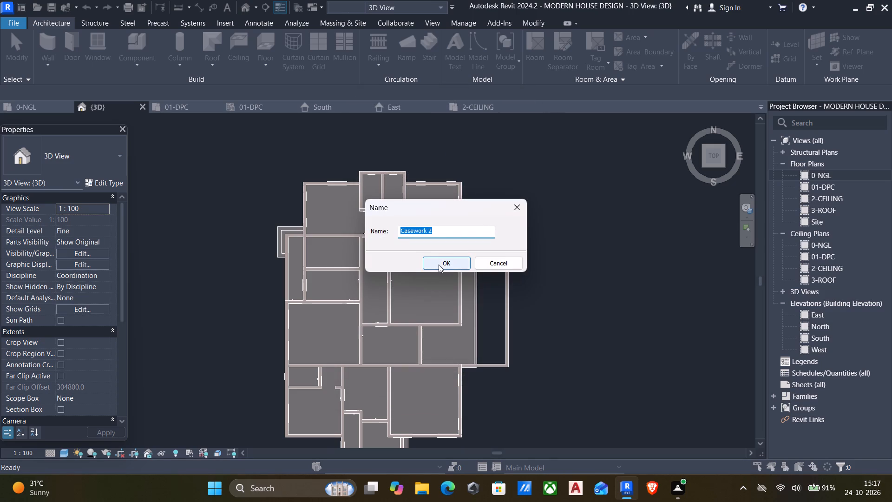
left_click(439, 264)
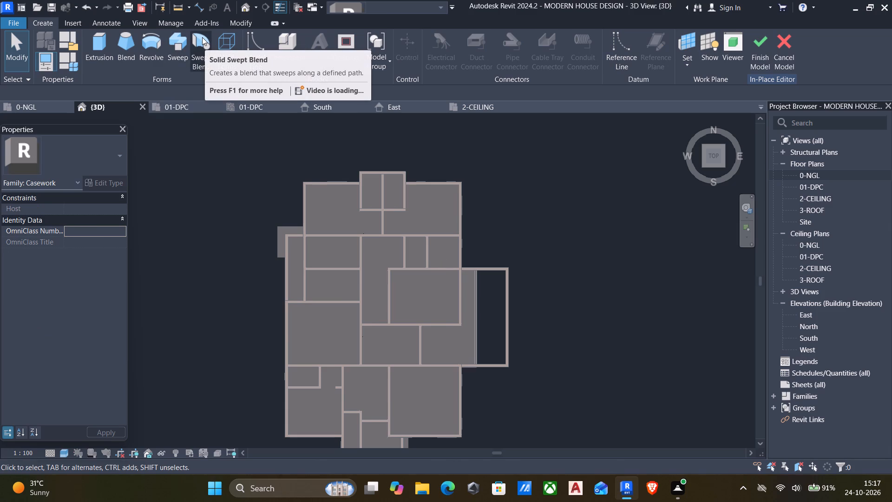
Start a solid sweep and sketch its path from the northeast corner along the east outer wall line, and about 13950 mm along the south wall.
left_click(178, 45)
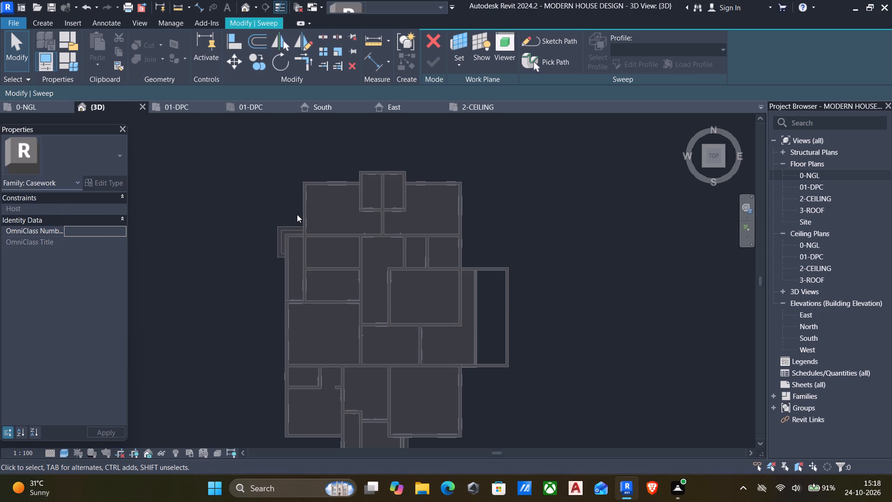
left_click(45, 23)
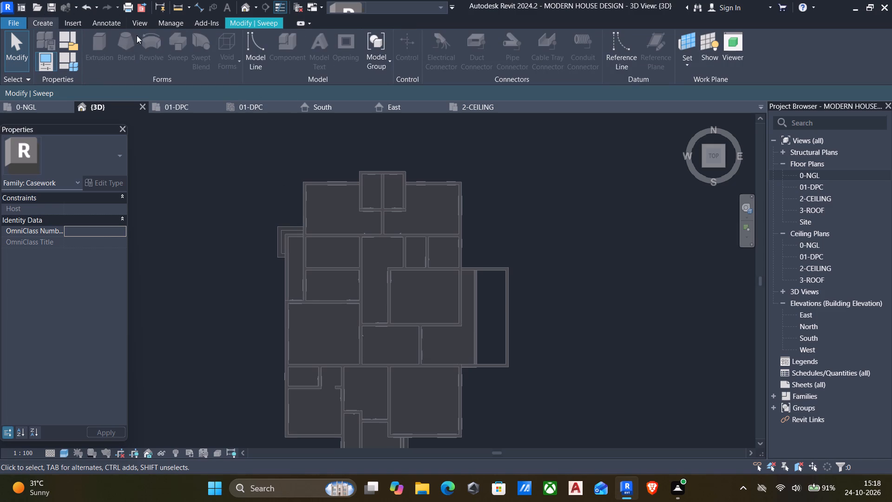
left_click(264, 22)
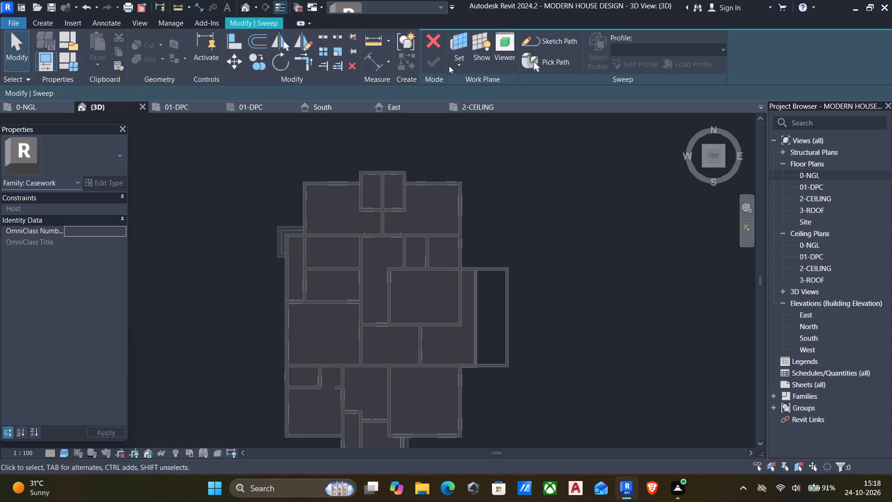
left_click(558, 36)
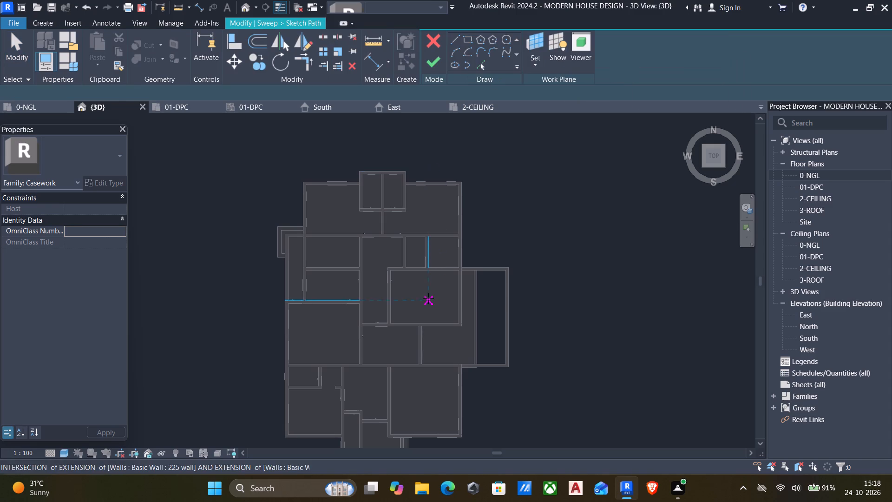
middle_click_drag(427, 301, 420, 290)
scroll(462, 195, "up", 2)
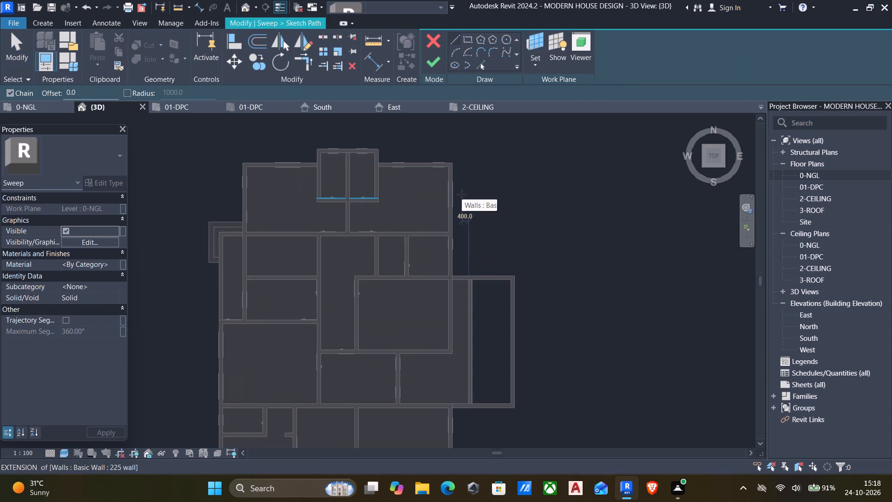
scroll(465, 171, "up", 4)
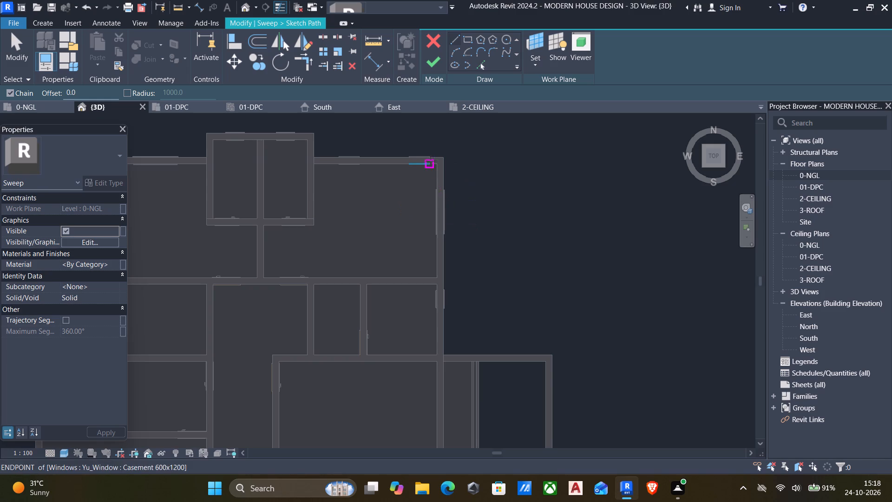
scroll(435, 163, "up", 4)
left_click(446, 153)
scroll(443, 230, "down", 6)
middle_click_drag(458, 260, 438, 204)
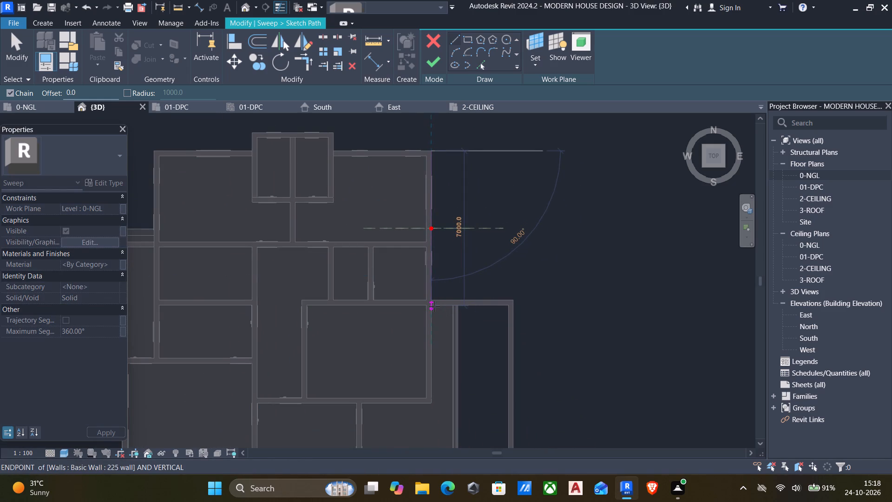
middle_click_drag(434, 306, 430, 155)
middle_click_drag(431, 334, 433, 244)
middle_click(433, 241)
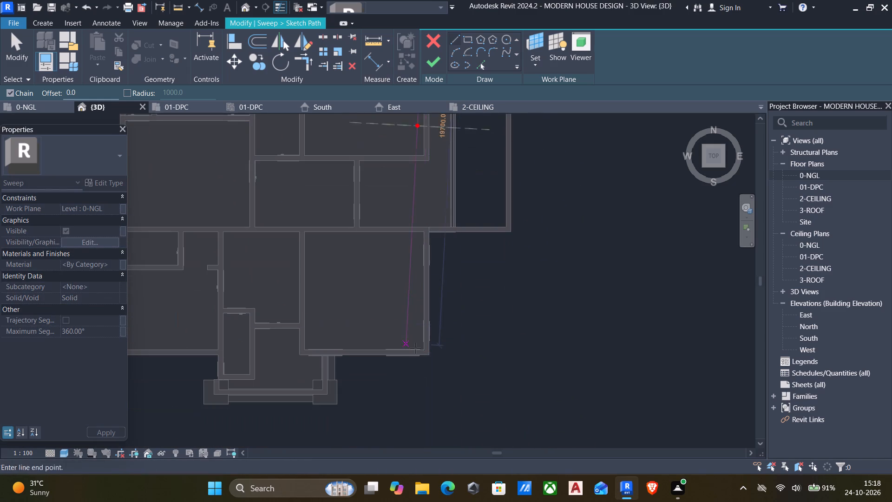
left_click(427, 358)
middle_click_drag(389, 360, 389, 361)
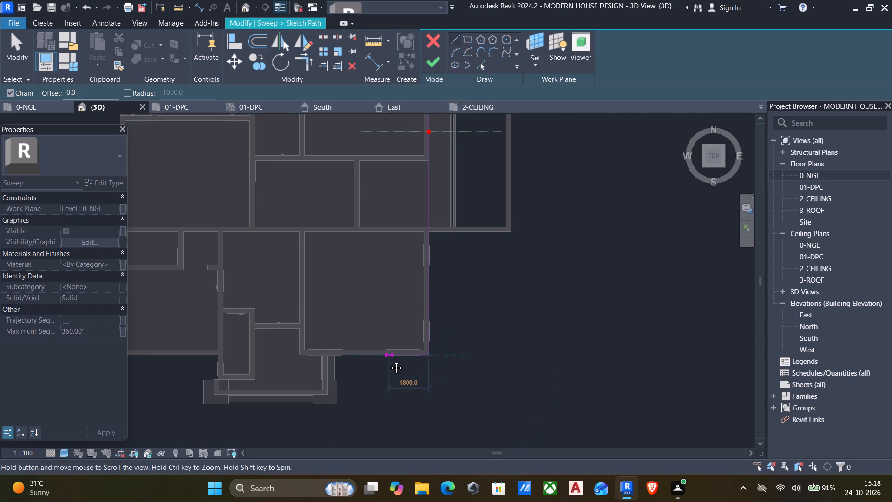
middle_click_drag(389, 361, 732, 325)
left_click(461, 322)
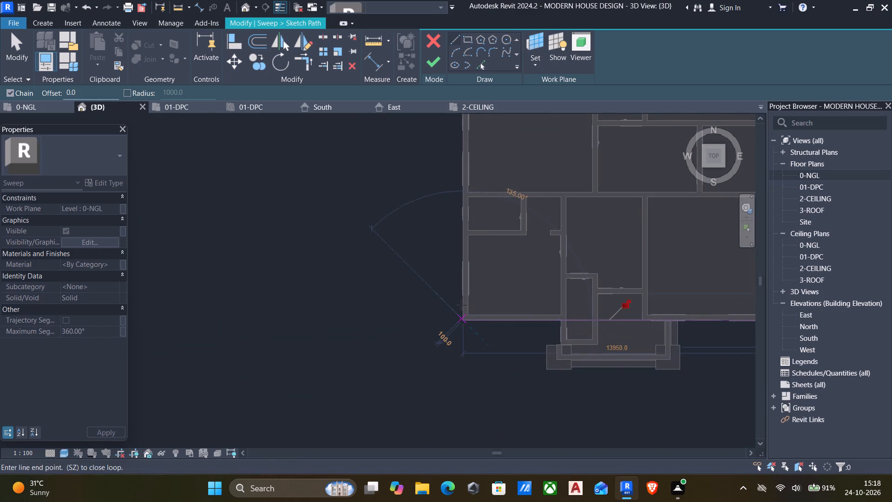
Close the path along the stepped west outer walls, ending with a 4100 mm segment, and 12550 mm straight across the north side.
middle_click_drag(457, 279, 454, 467)
middle_click_drag(446, 173, 430, 265)
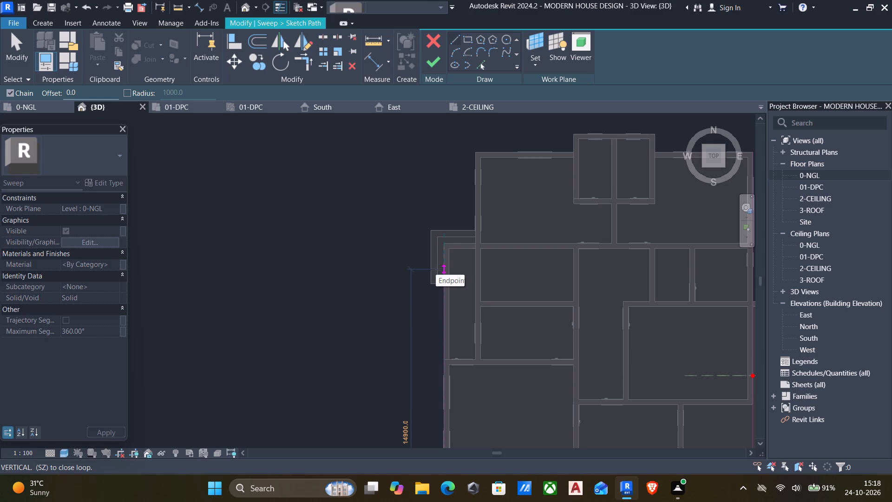
scroll(436, 270, "up", 1)
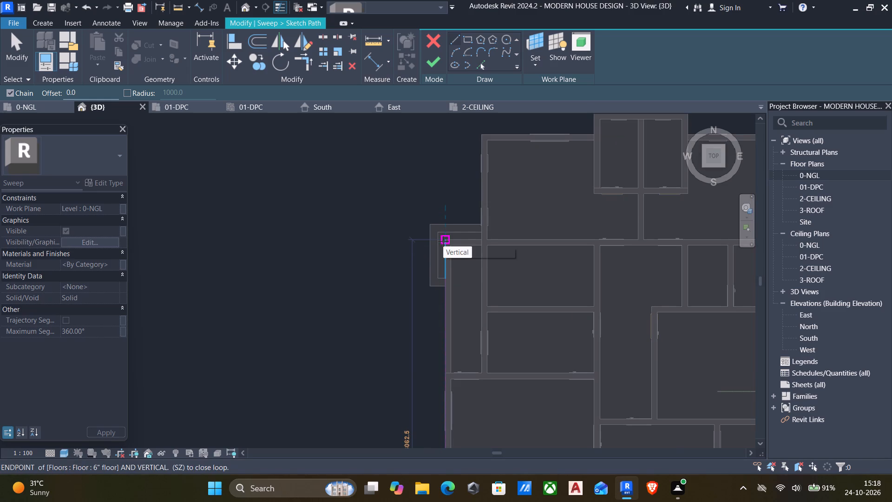
left_click(443, 241)
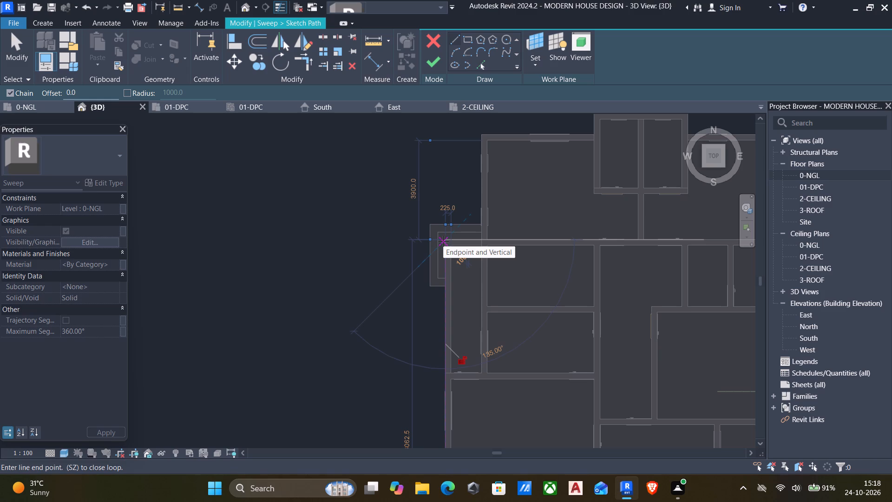
left_click(482, 236)
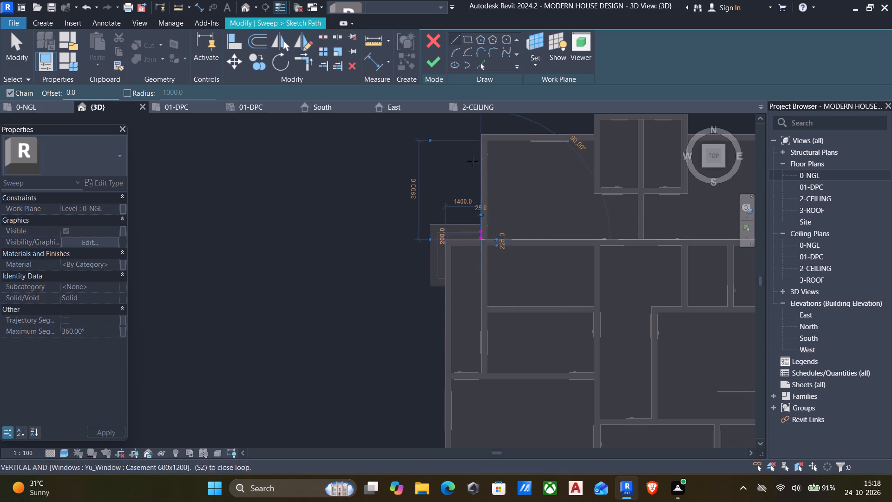
left_click(481, 136)
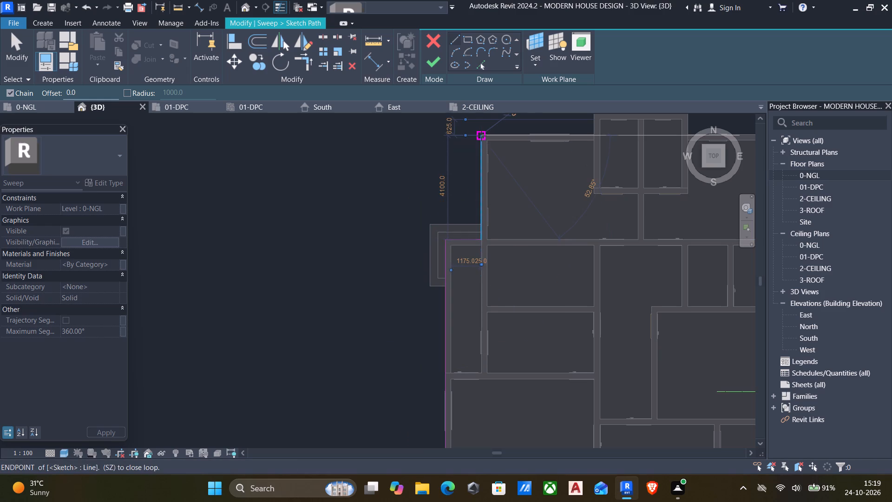
middle_click_drag(481, 136, 443, 216)
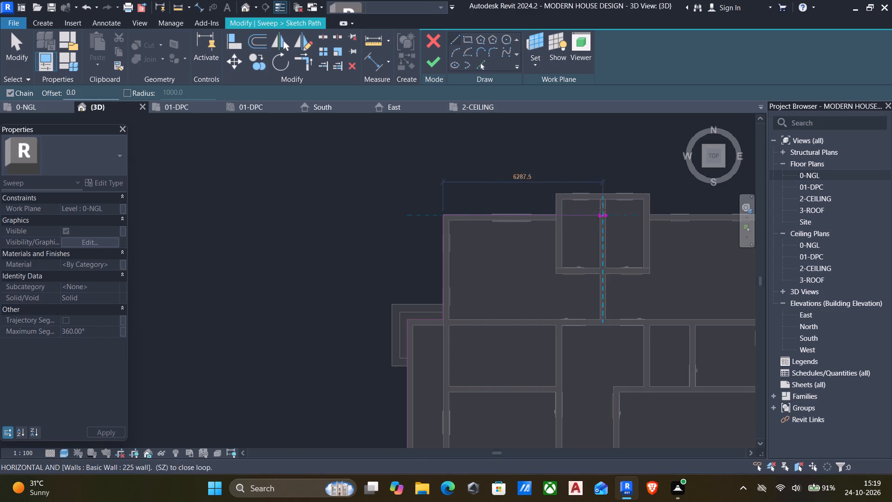
middle_click_drag(600, 210, 438, 224)
scroll(610, 228, "up", 4)
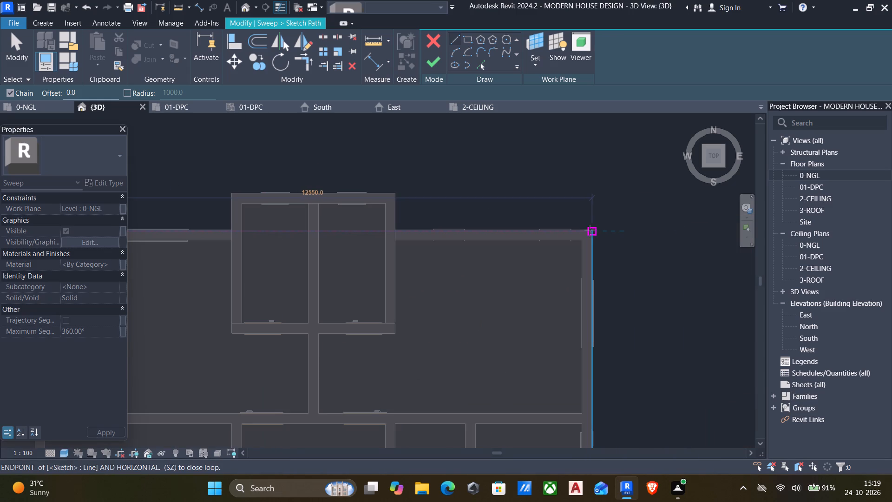
left_click(593, 230)
middle_click_drag(580, 311, 666, 317)
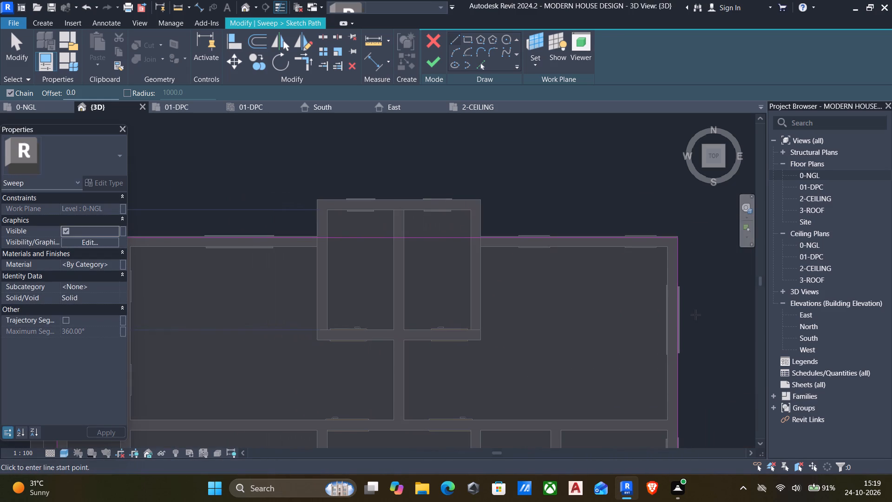
key("Escape")
scroll(336, 252, "up", 3)
middle_click_drag(334, 255, 426, 285)
key("Escape")
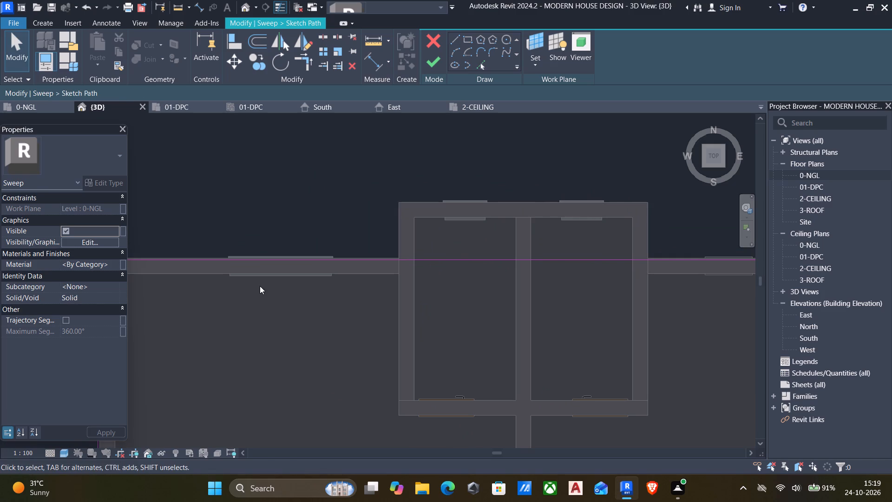
Delete the entire sketched sweep path around the house's outer walls, staying in the path sketch.
middle_click_drag(260, 286, 419, 345)
scroll(362, 330, "up", 3)
scroll(243, 386, "down", 6)
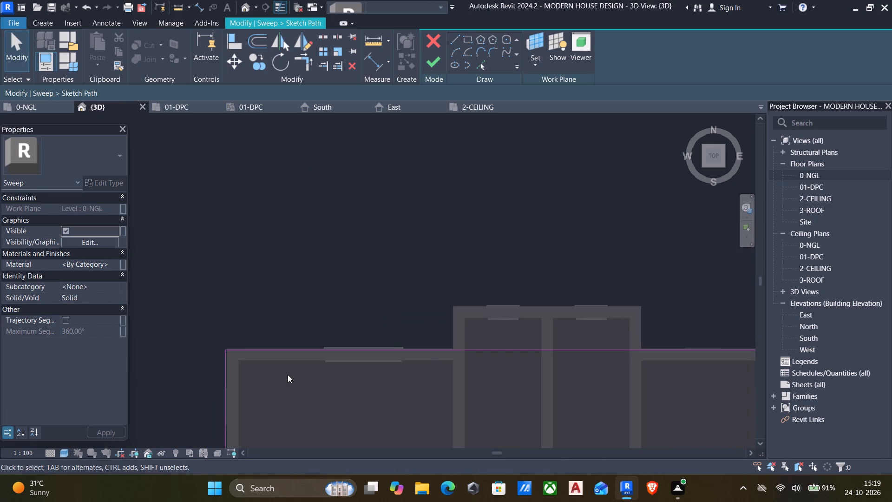
middle_click_drag(300, 364, 361, 282)
scroll(362, 280, "up", 1)
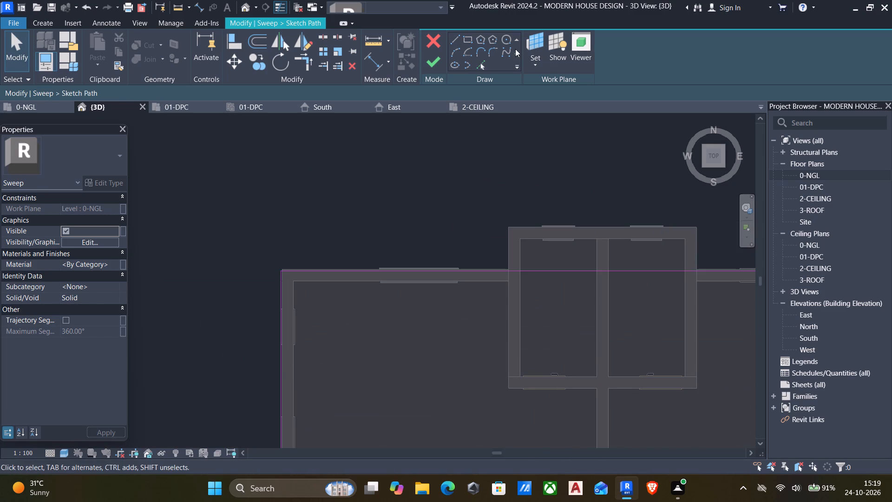
scroll(451, 213, "down", 7)
scroll(440, 284, "down", 5)
scroll(389, 240, "down", 5)
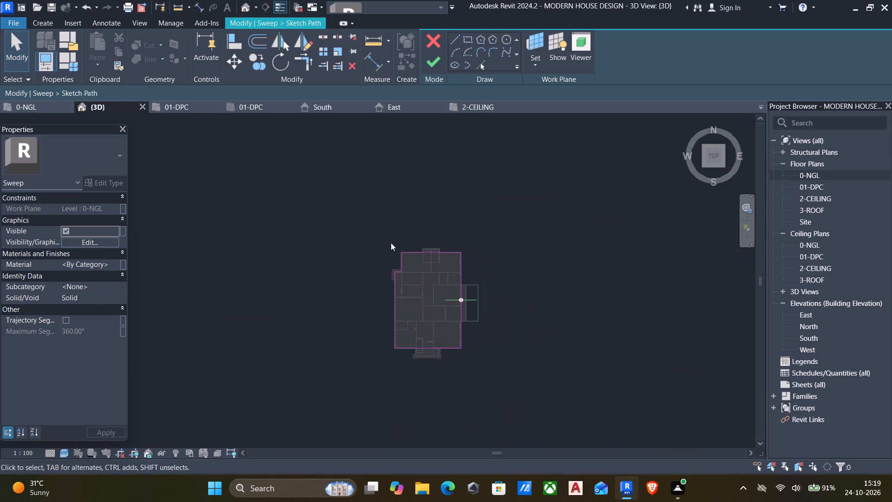
middle_click_drag(390, 244, 386, 230)
scroll(386, 229, "up", 1)
left_click_drag(369, 221, 488, 395)
key("Delete")
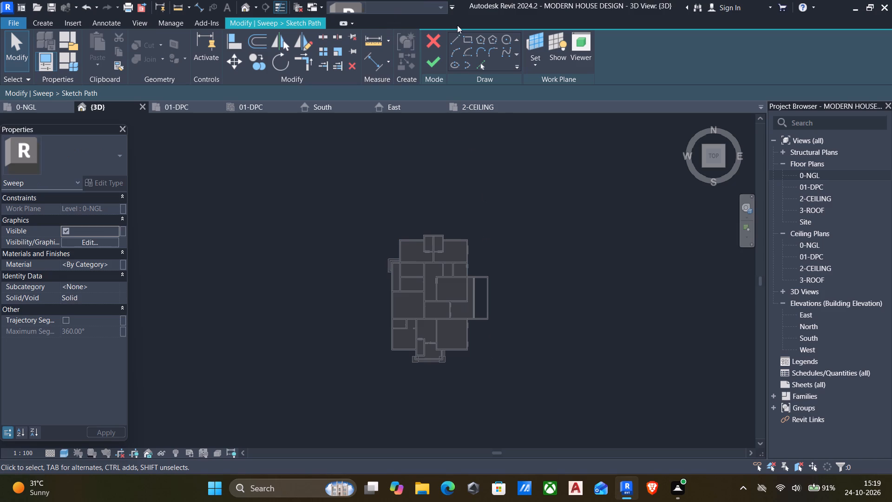
Restart the sweep path at the house's northeast corner with Pick Lines, keeping an offset of 0.0.
left_click(450, 39)
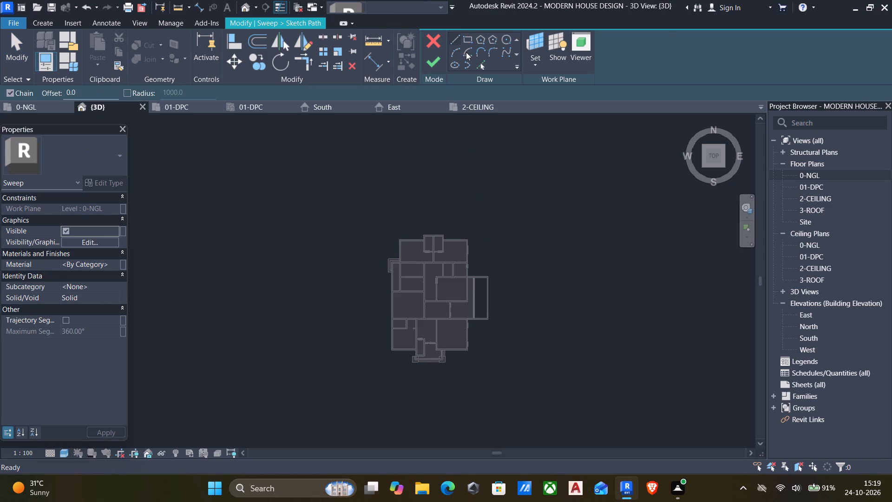
scroll(472, 47, "up", 4)
scroll(478, 260, "up", 9)
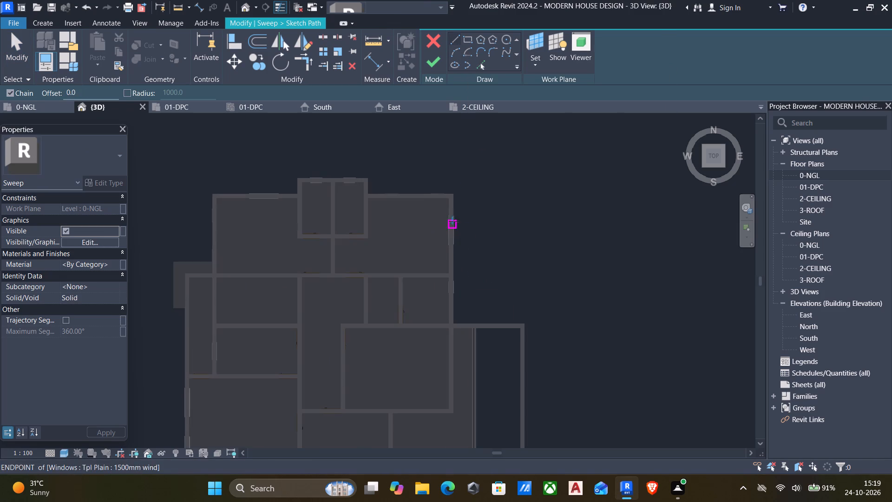
scroll(452, 214, "up", 11)
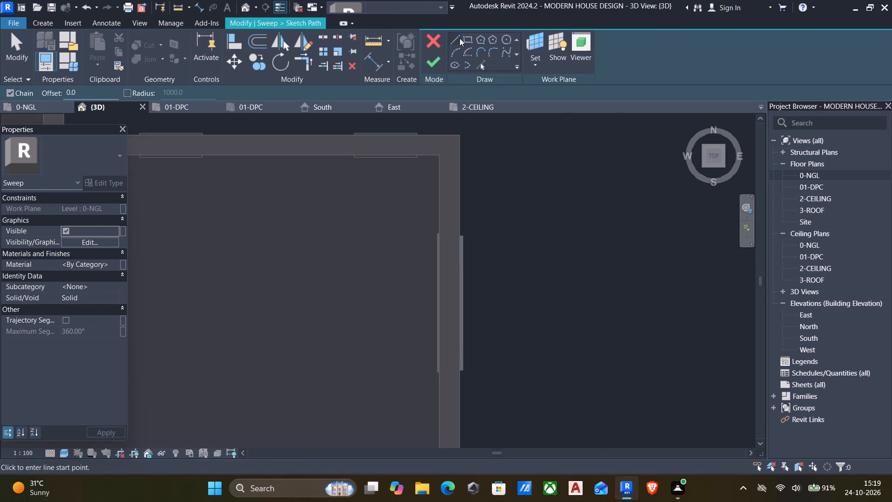
left_click(457, 37)
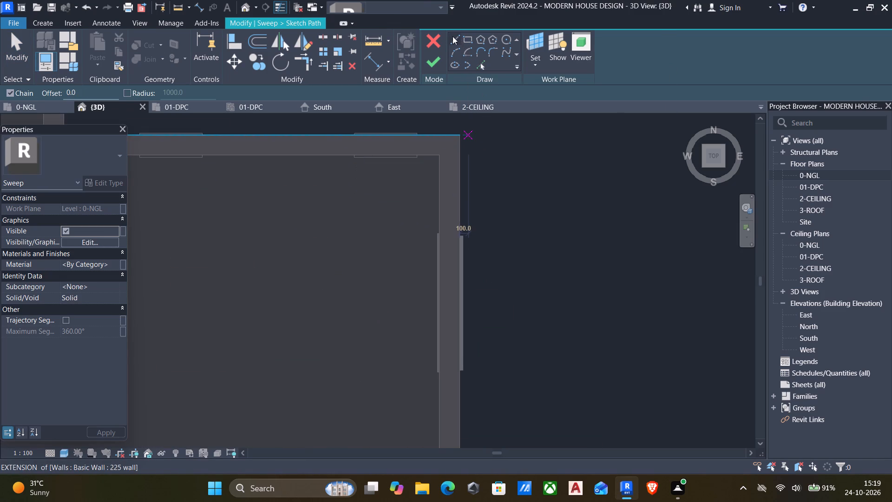
left_click(480, 67)
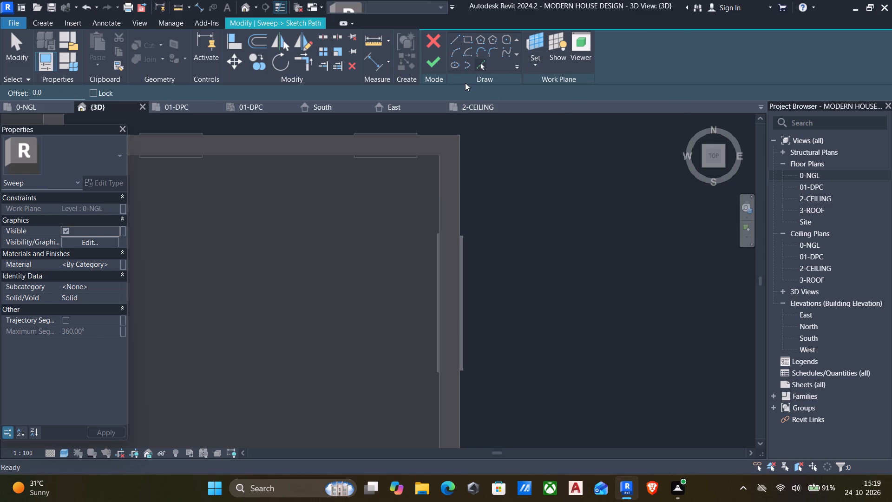
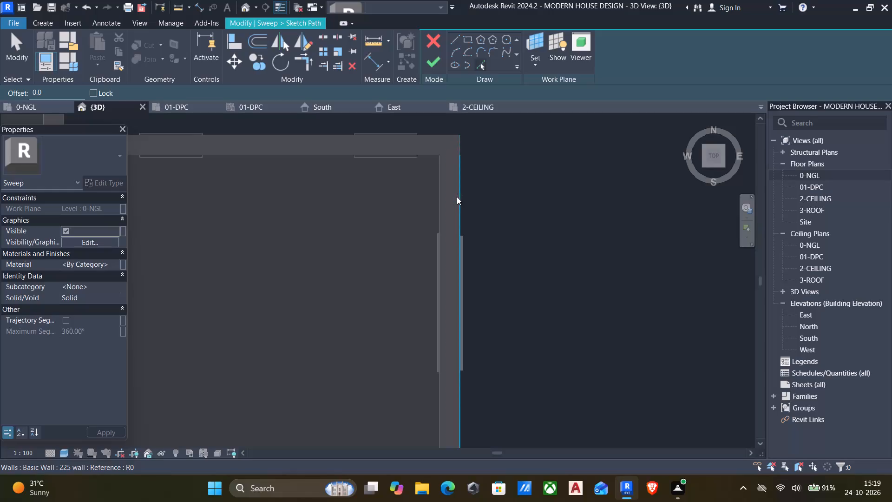
Pick the outer faces of the northern and southern east walls as sweep path lines, skipping the projecting veranda.
left_click(461, 201)
scroll(481, 268, "down", 6)
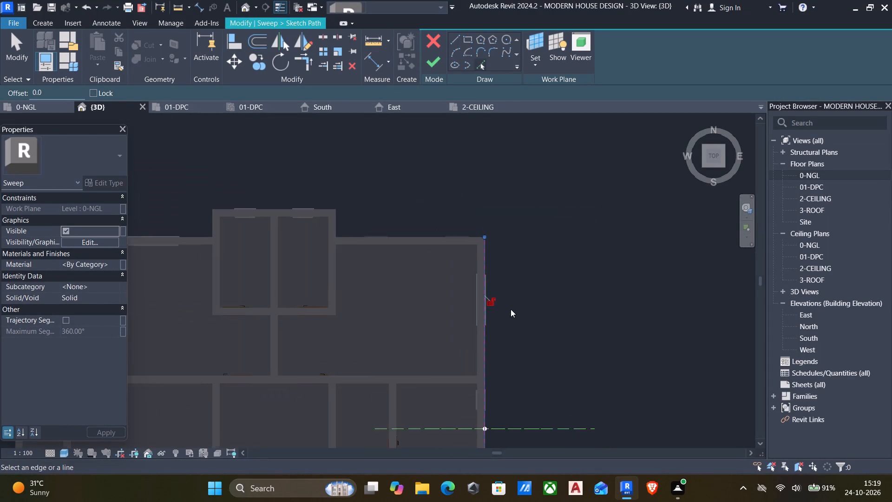
scroll(511, 309, "down", 2)
middle_click_drag(564, 364, 505, 242)
scroll(505, 242, "up", 1)
middle_click_drag(490, 372, 459, 209)
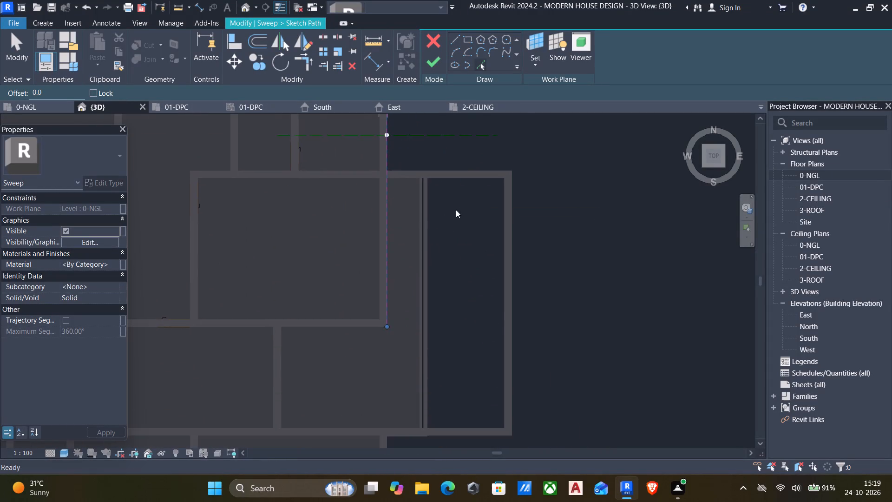
middle_click_drag(494, 325, 512, 181)
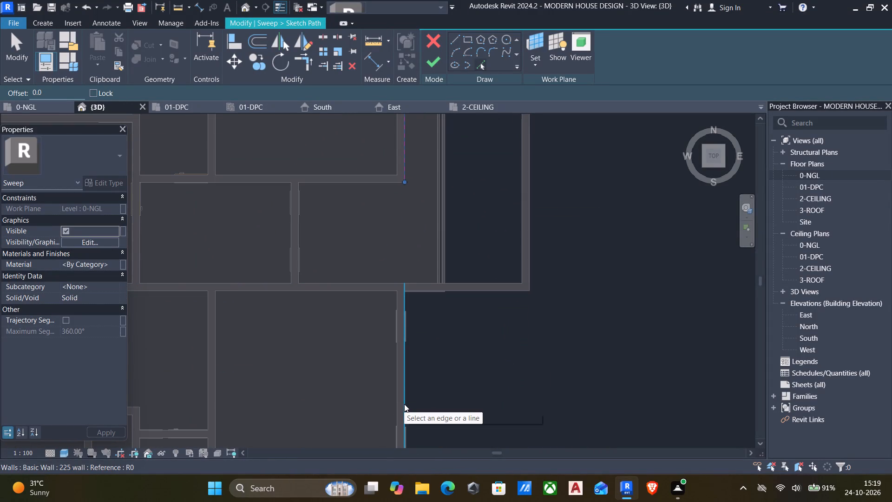
left_click(404, 404)
Pick the outer faces of the south walls on both sides of the entrance porch as path lines.
scroll(445, 393, "down", 8)
scroll(410, 424, "up", 1)
middle_click_drag(414, 423, 445, 357)
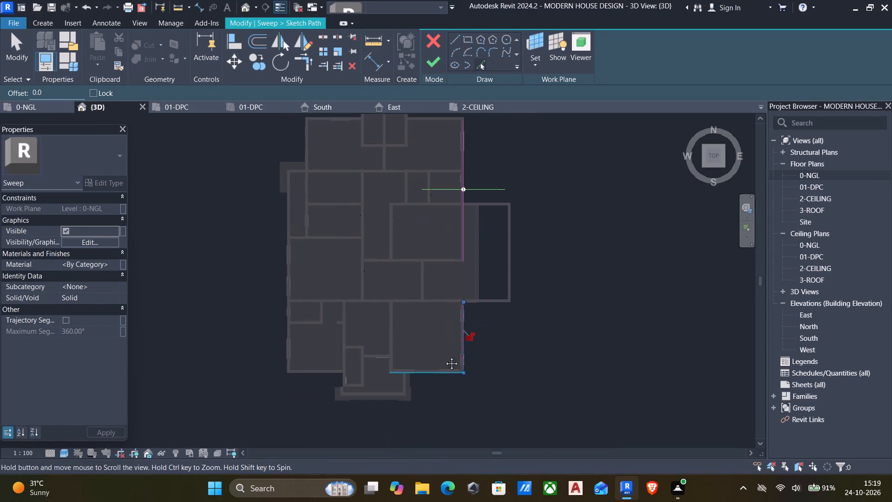
middle_click_drag(445, 357, 471, 316)
scroll(472, 311, "up", 9)
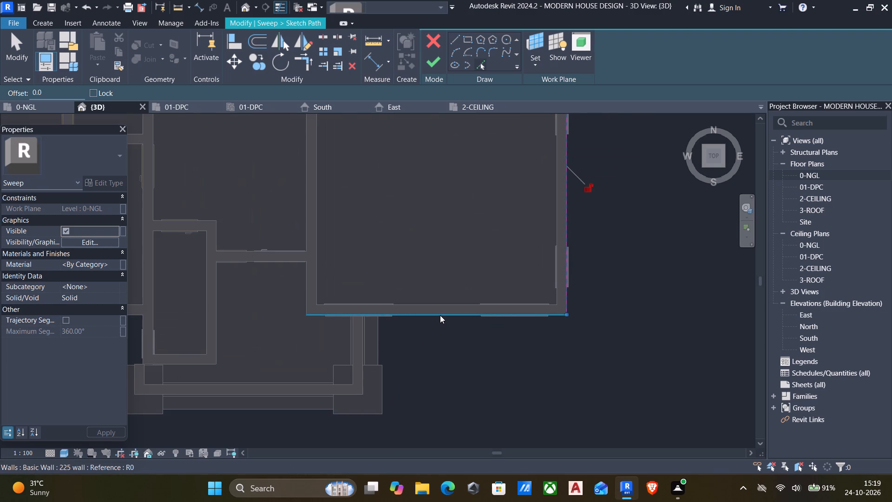
left_click(440, 315)
middle_click_drag(438, 345, 679, 303)
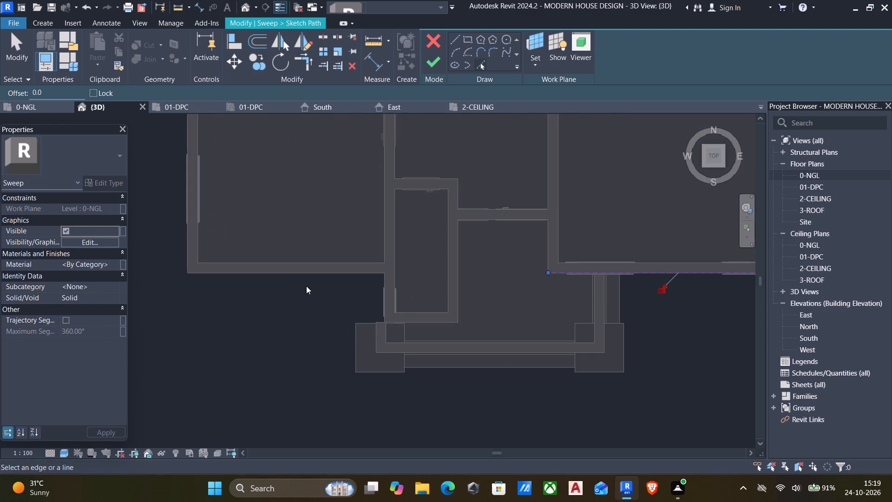
left_click(295, 274)
Pick the stepped west side's outer wall faces as path lines, including the short return near the northwest corner.
middle_click_drag(173, 329, 243, 398)
scroll(243, 398, "up", 1)
left_click(259, 286)
scroll(229, 257, "down", 6)
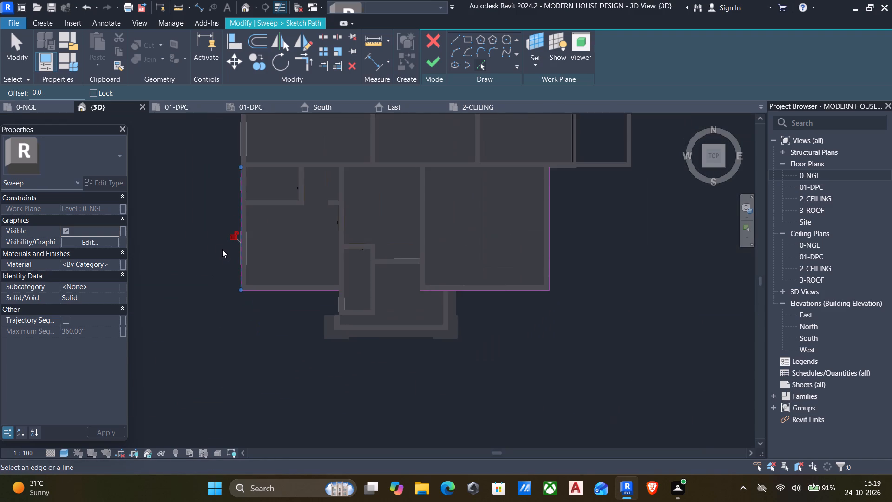
middle_click_drag(217, 247, 216, 253)
middle_click_drag(217, 282, 227, 340)
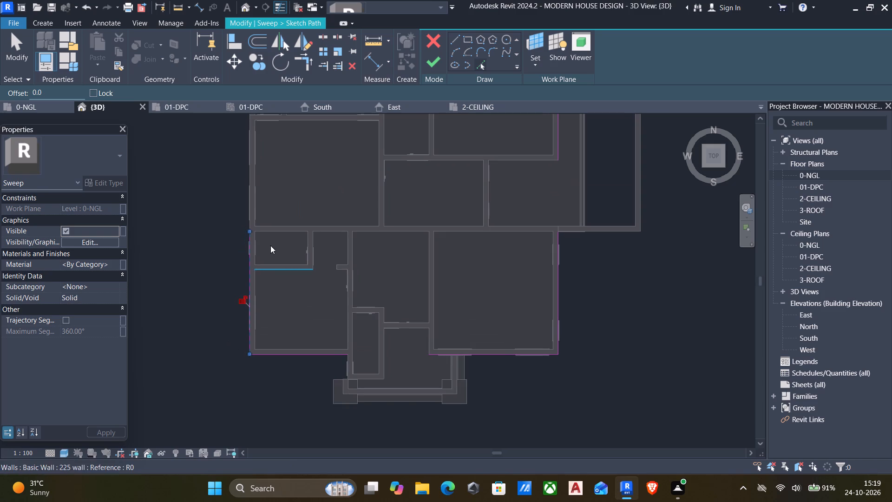
middle_click_drag(207, 262, 163, 410)
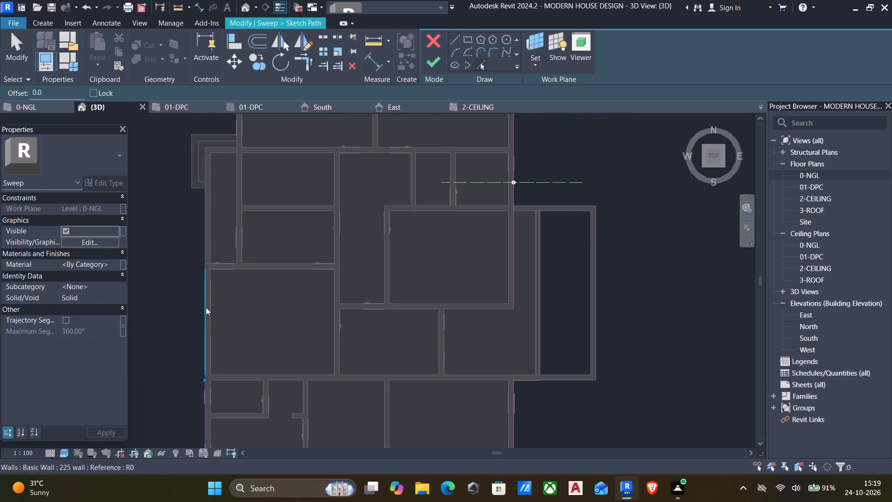
left_click(205, 307)
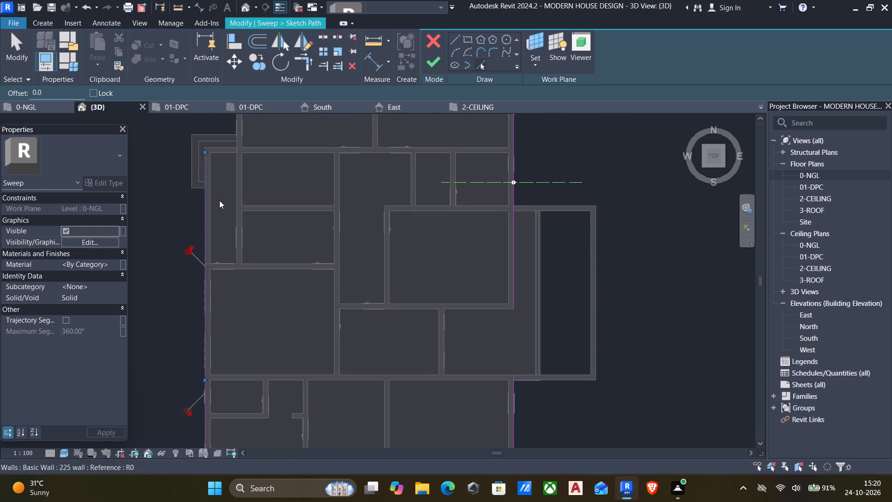
middle_click_drag(221, 159, 203, 305)
scroll(200, 304, "up", 4)
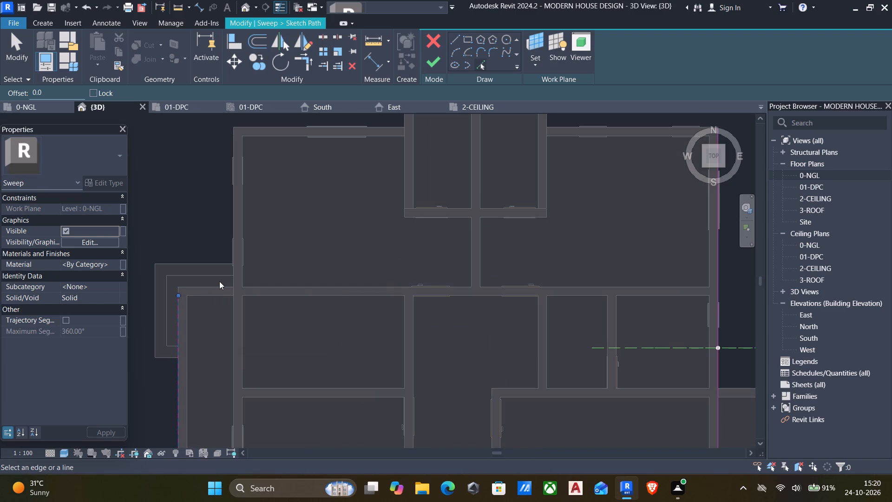
scroll(219, 281, "up", 4)
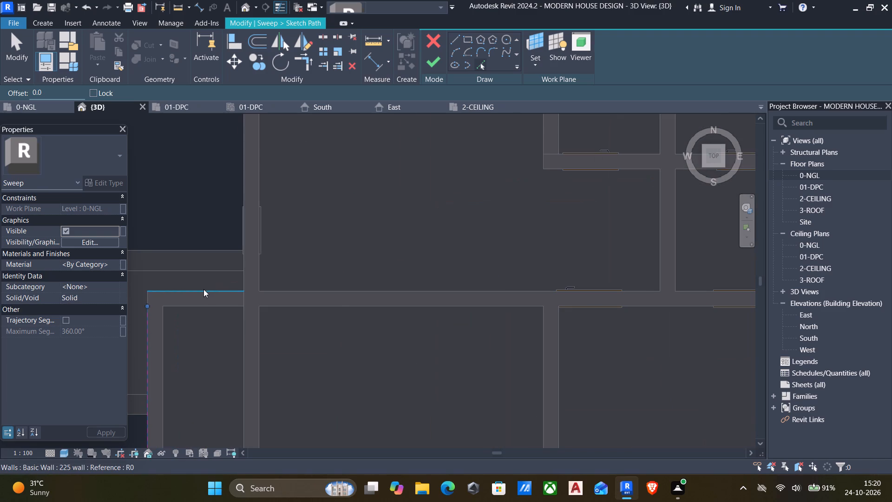
left_click(203, 289)
scroll(241, 180, "down", 3)
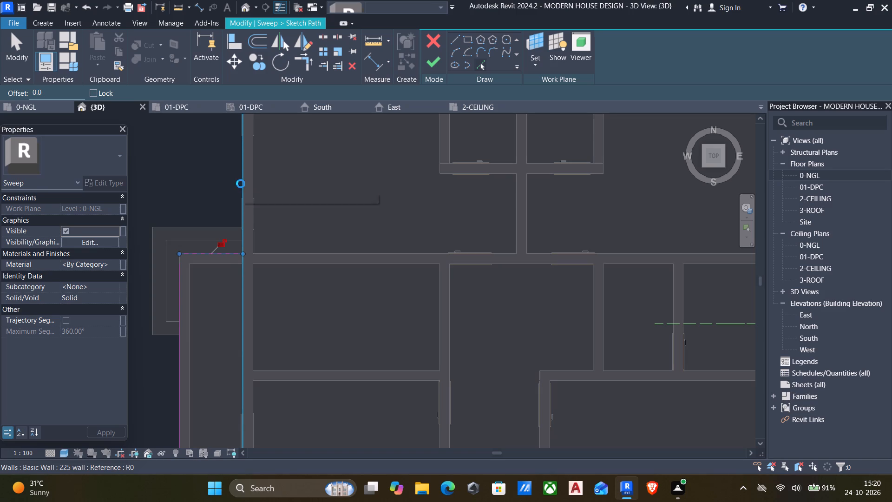
left_click(241, 184)
Pick the outer faces of the two north walls flanking the projecting rooms, and end line picking.
middle_click_drag(282, 195, 311, 286)
scroll(316, 302, "down", 2)
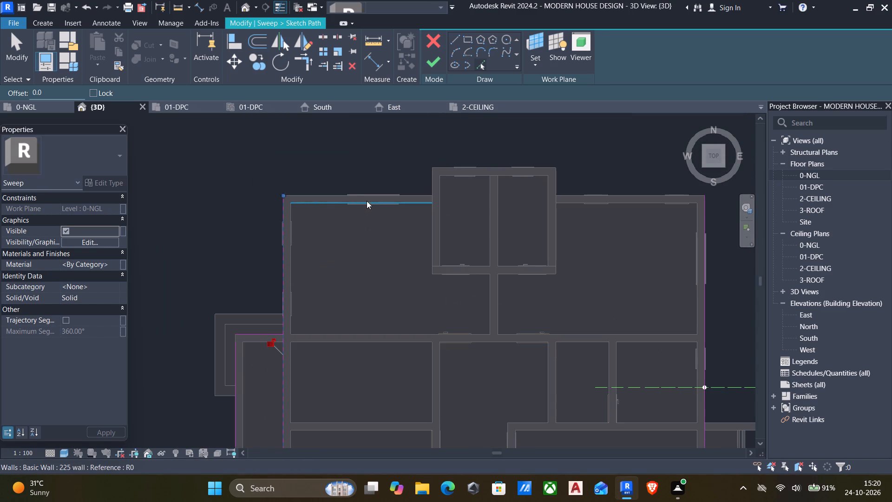
left_click(342, 193)
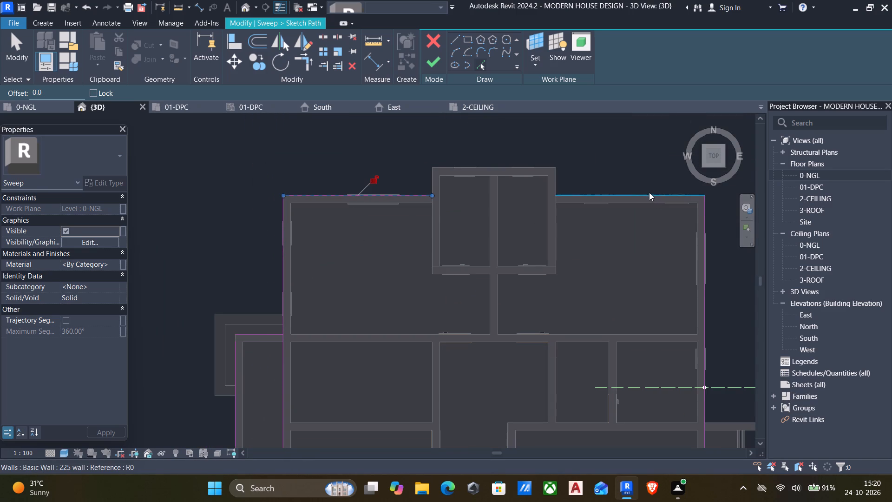
left_click(648, 192)
middle_click_drag(557, 281, 560, 243)
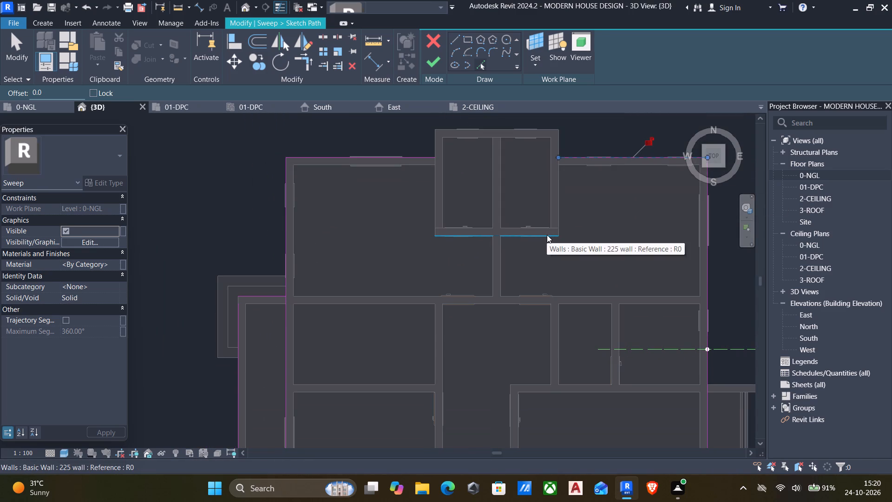
key("Escape")
Trim the path lines into clean corners at the step in the west wall, using Trim/Extend to Corner.
type("tr")
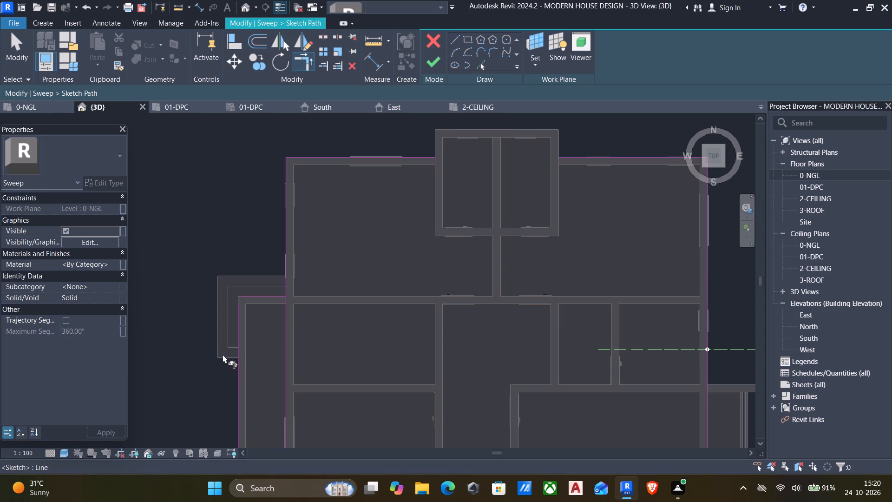
left_click(239, 354)
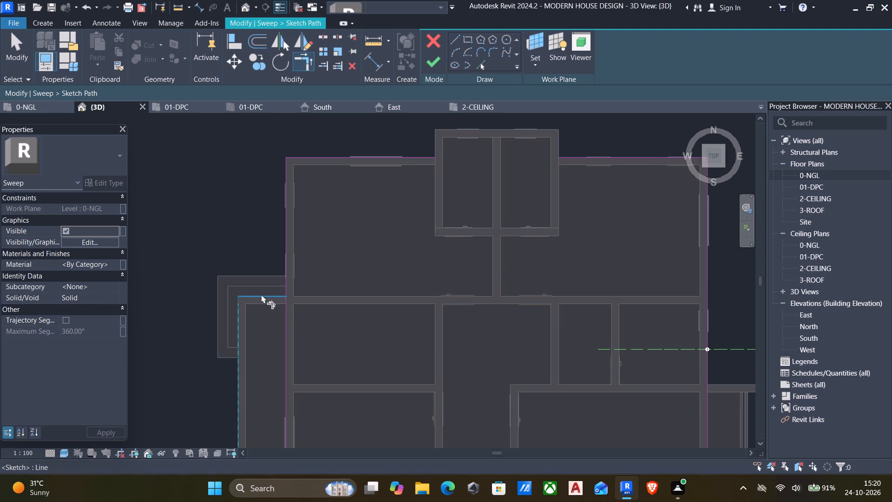
left_click(261, 294)
left_click(269, 295)
left_click(286, 279)
scroll(293, 298, "down", 6)
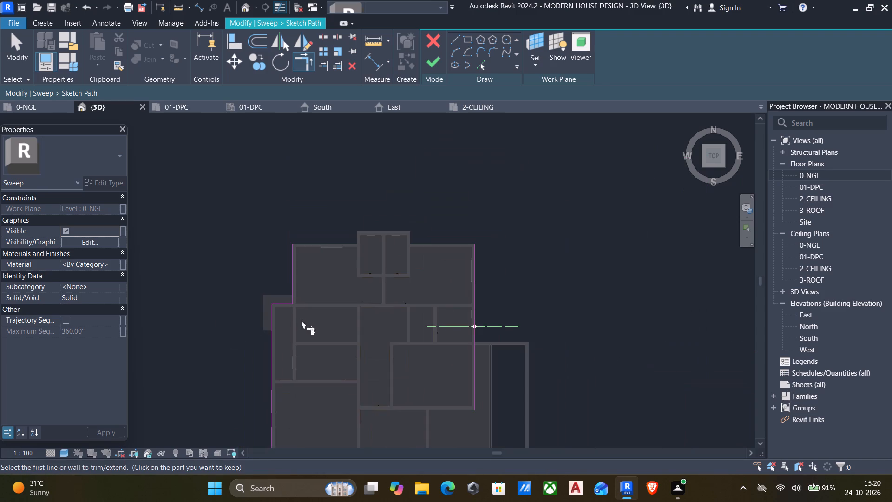
Join the two east wall path lines into one continuous line past the veranda with Trim/Extend to Corner.
scroll(315, 225, "up", 1)
middle_click_drag(315, 338, 319, 218)
middle_click_drag(321, 338, 348, 219)
middle_click_drag(313, 296, 329, 271)
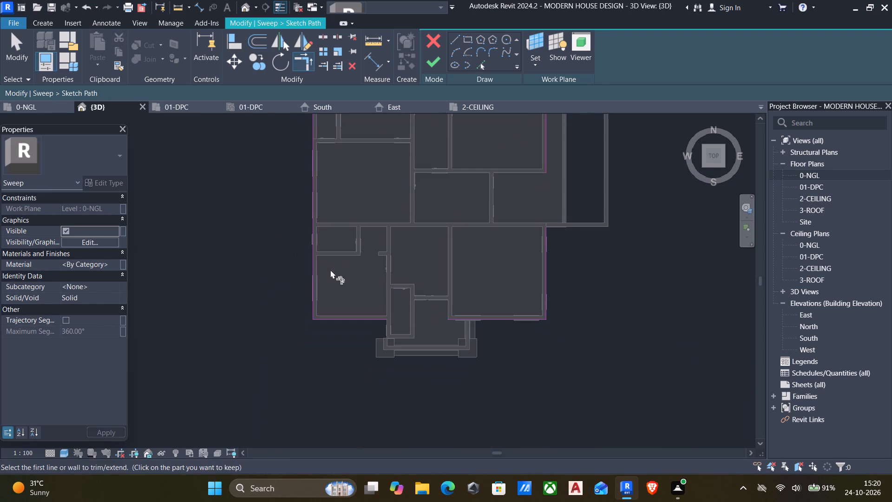
middle_click_drag(453, 306, 404, 338)
middle_click_drag(415, 238, 406, 252)
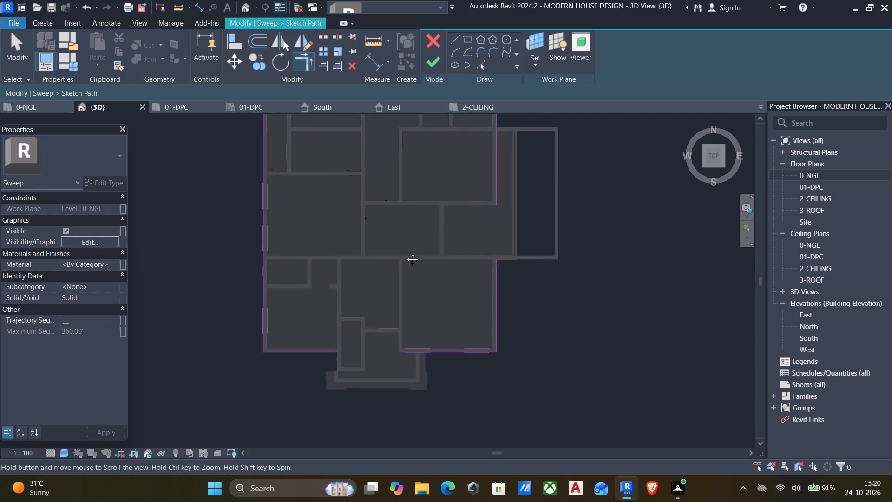
middle_click_drag(406, 252, 385, 342)
left_click(465, 404)
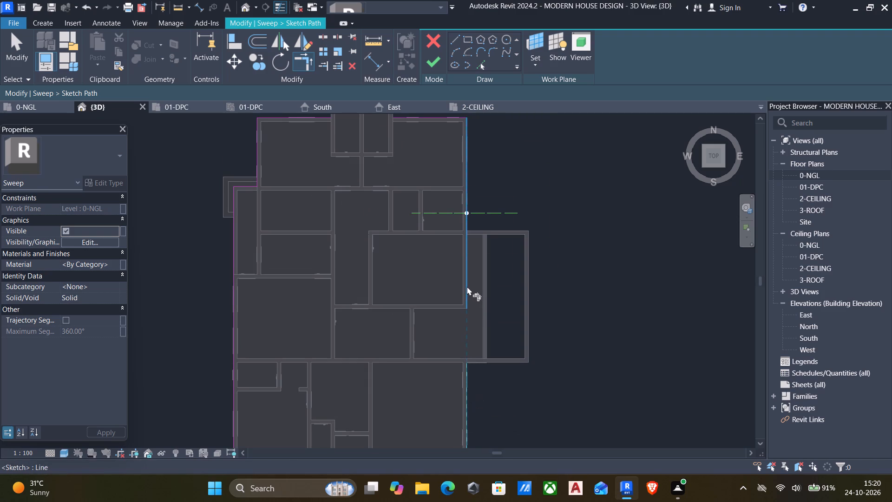
left_click(467, 286)
Join the two north wall path lines straight across the projecting rooms.
middle_click_drag(414, 292, 420, 420)
scroll(408, 252, "up", 5)
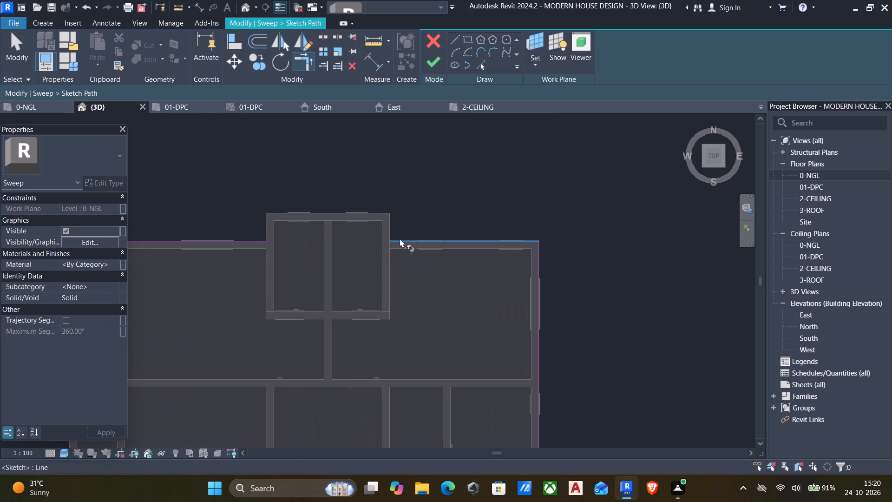
left_click(404, 236)
left_click(240, 238)
Join the two south wall path lines straight across the entrance porch to close the loop.
scroll(288, 301, "down", 6)
middle_click_drag(304, 334, 384, 278)
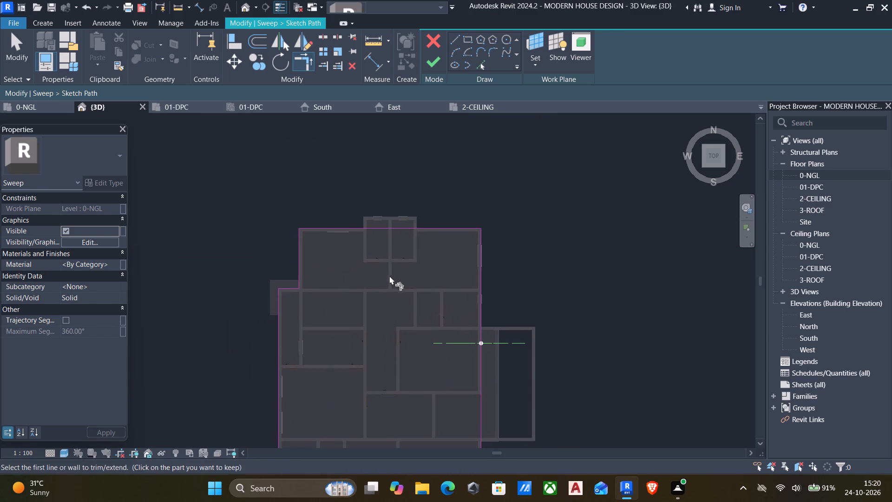
middle_click_drag(397, 323, 419, 274)
middle_click_drag(392, 343, 391, 286)
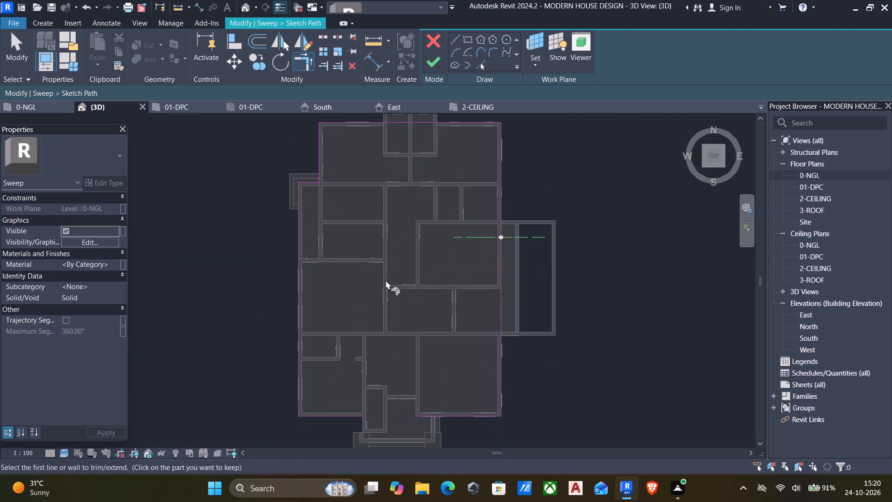
middle_click_drag(402, 362, 406, 281)
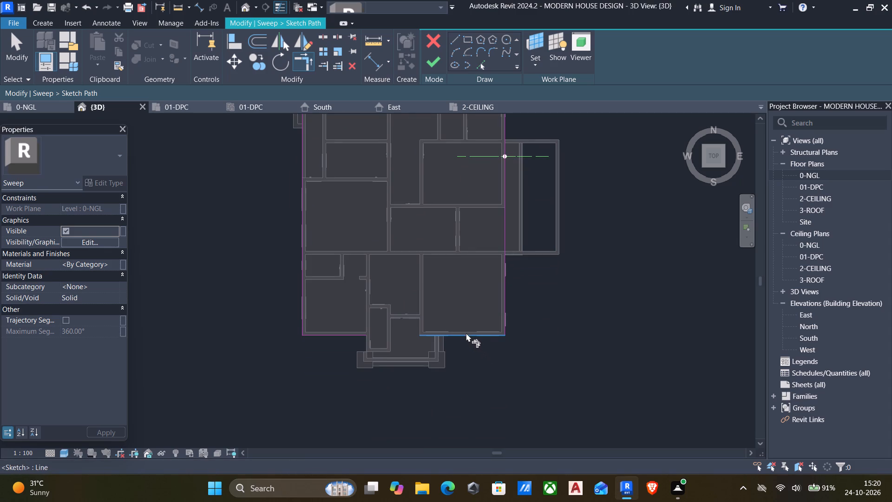
left_click(466, 333)
left_click(333, 339)
Finish the sweep path sketch around the house's outer walls.
middle_click_drag(273, 344, 269, 401)
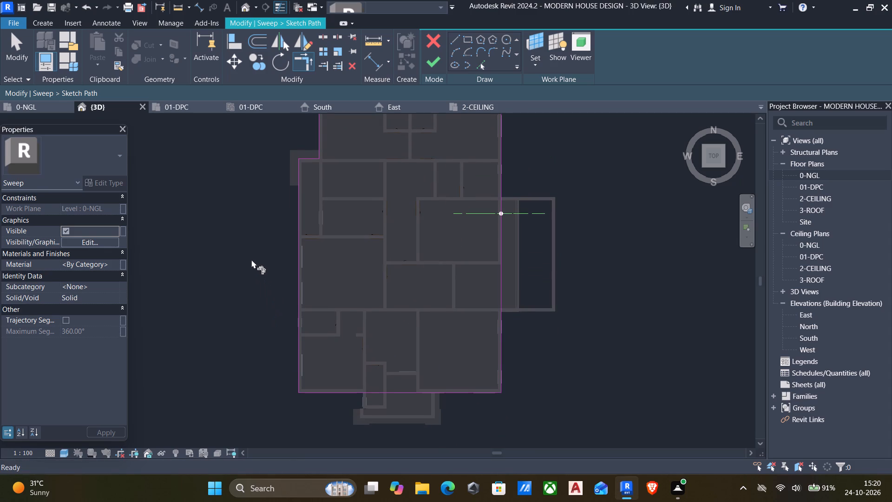
middle_click_drag(219, 232, 218, 263)
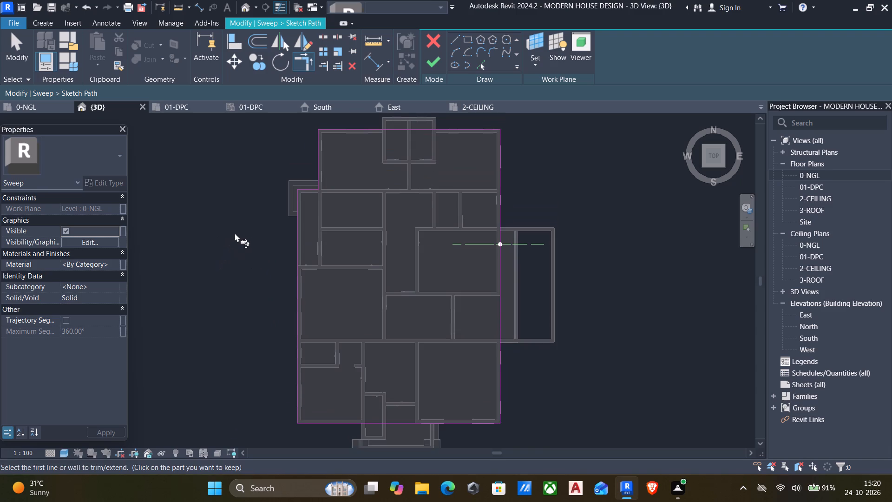
scroll(237, 233, "down", 2)
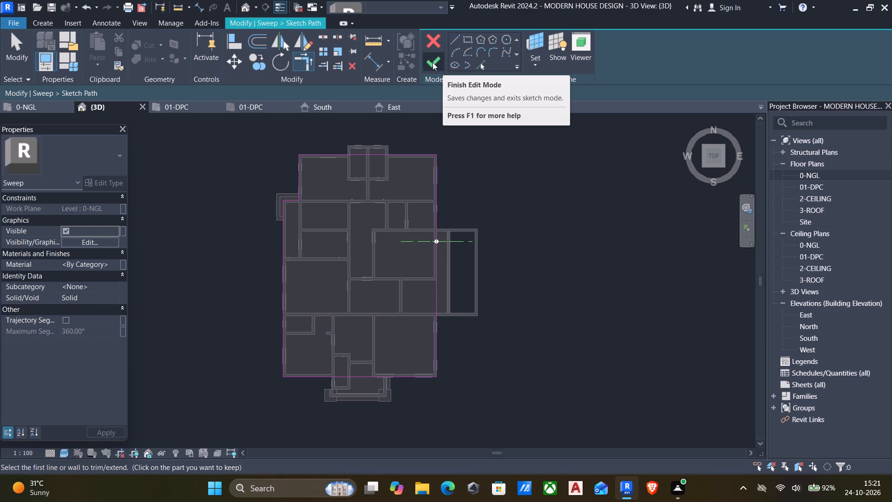
left_click(433, 62)
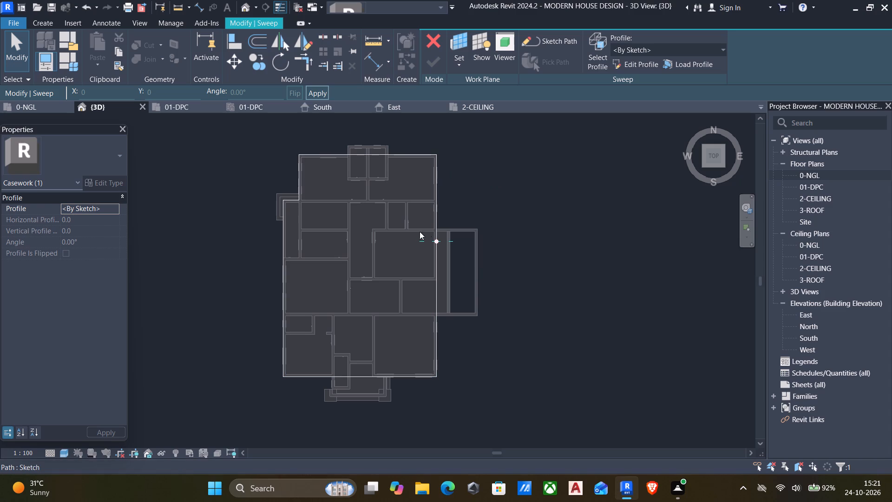
Open the sweep's profile for sketching and face the house from the front.
middle_click_drag(419, 356, 406, 297, "shift")
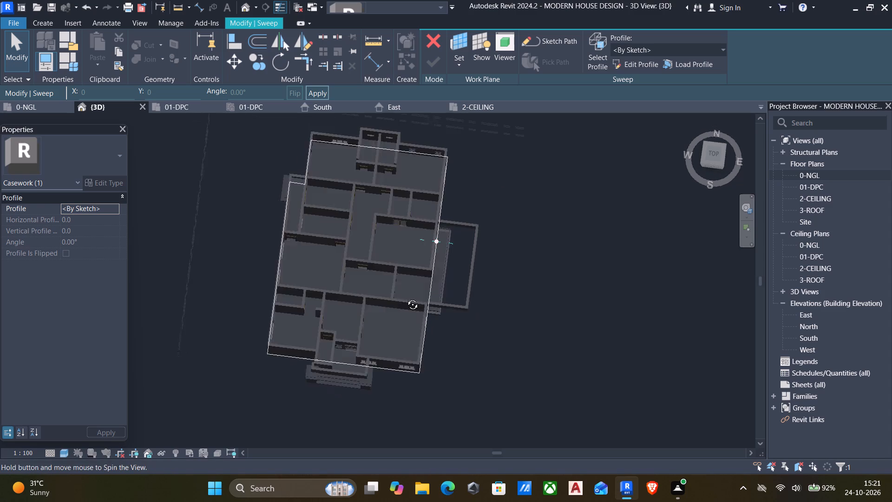
middle_click_drag(406, 297, 405, 184, "shift")
middle_click_drag(445, 330, 388, 226, "shift")
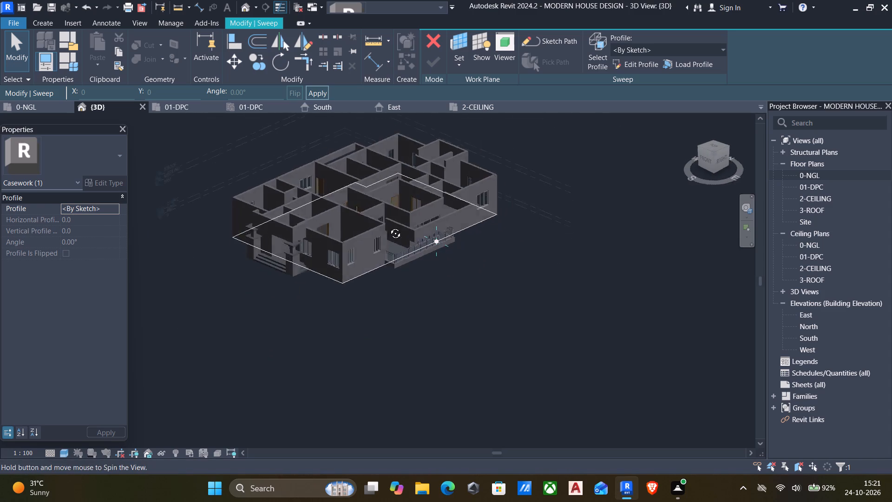
middle_click_drag(388, 226, 407, 216, "shift")
middle_click_drag(343, 314, 355, 294)
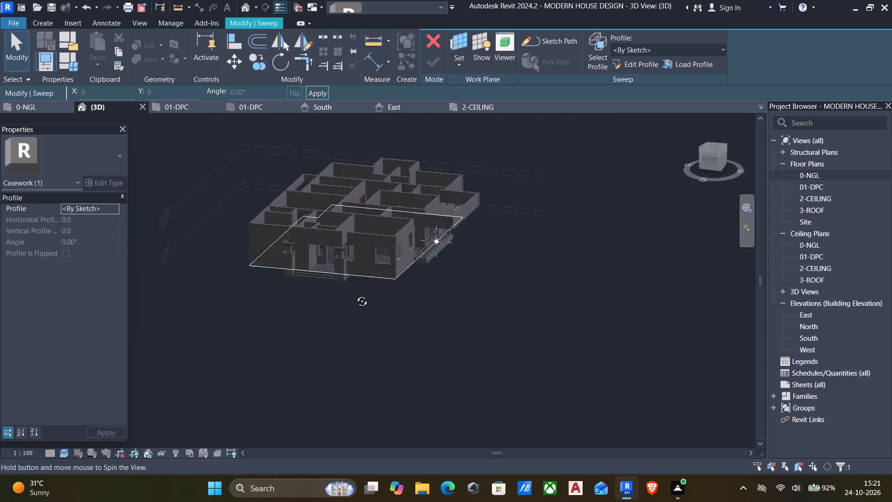
middle_click_drag(355, 294, 307, 289)
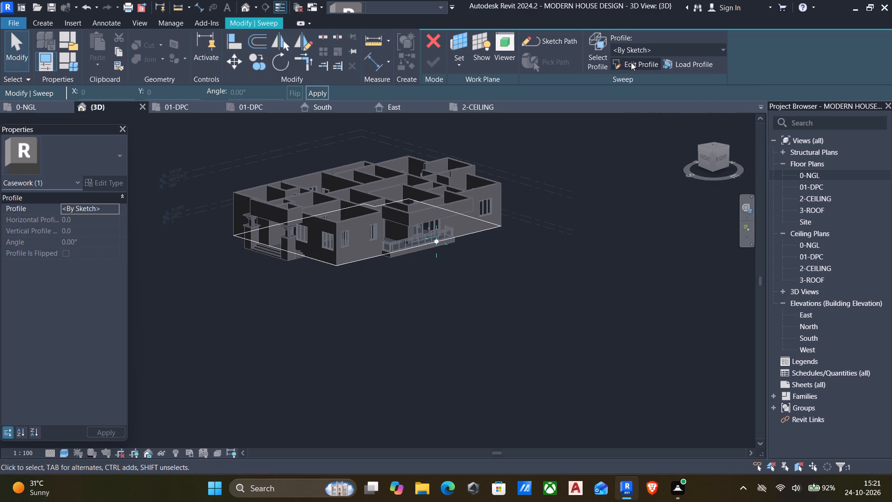
left_click(631, 62)
left_click(704, 160)
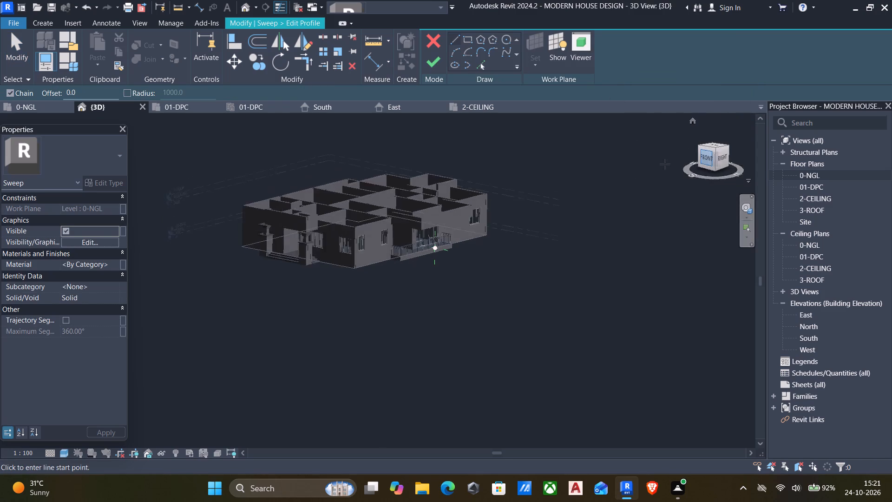
Sketch a closed rectangular profile 600 mm wide and 300 mm deep, projecting outward from the top corner of the east outer wall.
scroll(433, 269, "up", 4)
scroll(498, 307, "up", 1)
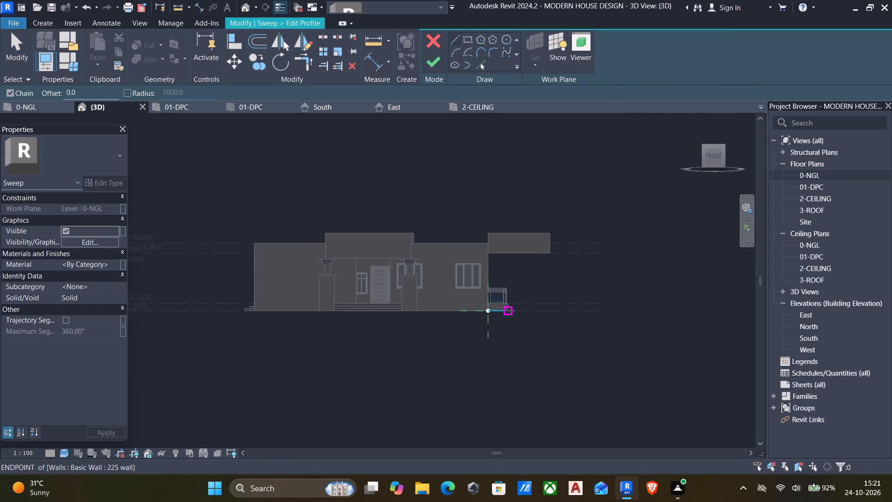
scroll(510, 311, "up", 9)
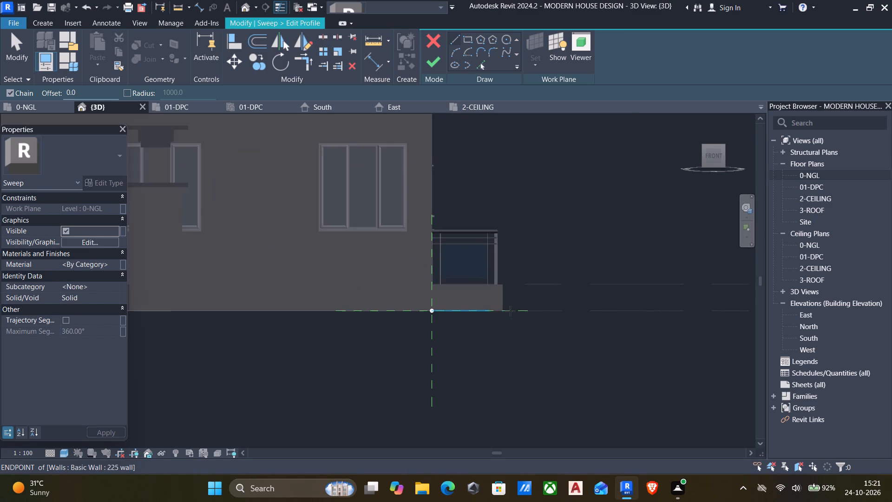
middle_click_drag(456, 216, 447, 374)
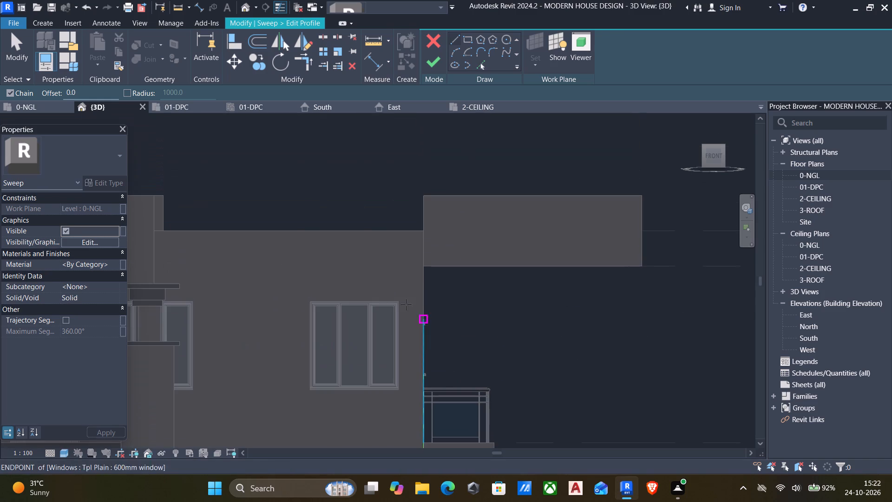
left_click(423, 233)
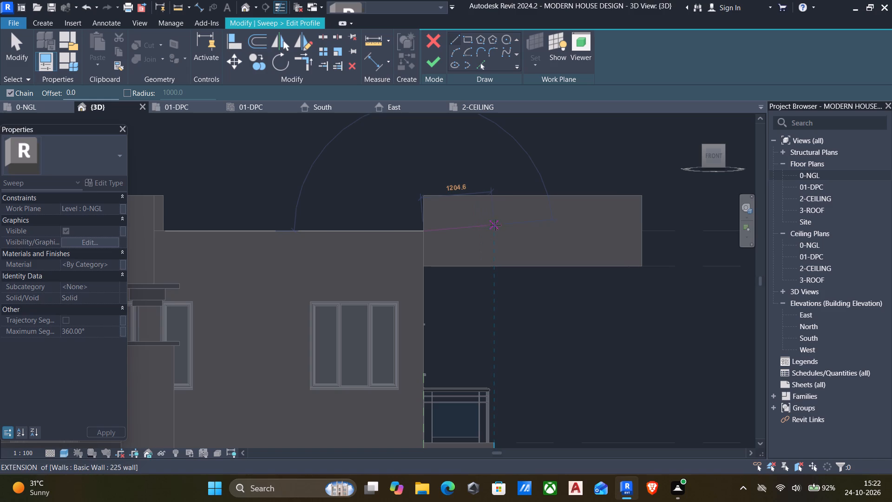
type("600")
key("Return")
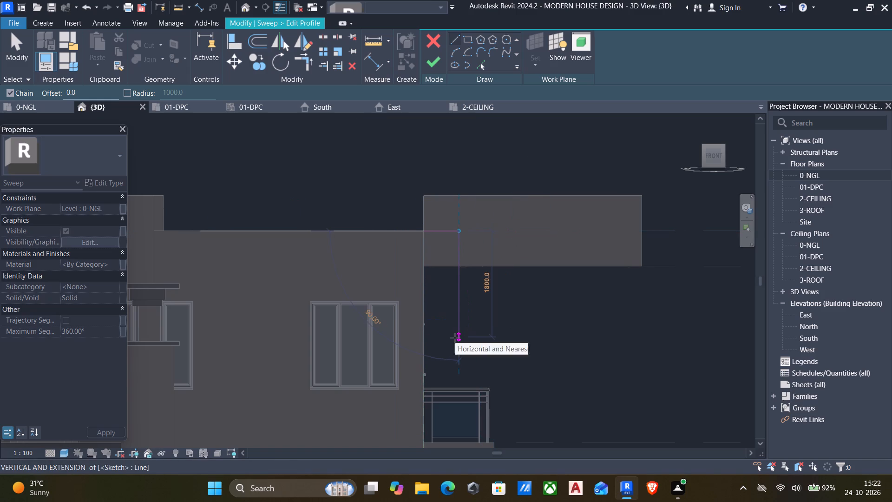
key("3")
key("0")
key("0")
key("Return")
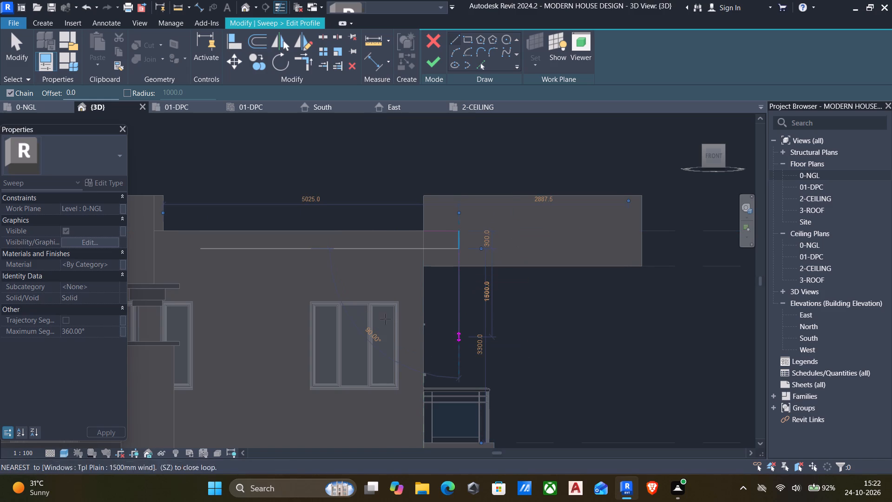
left_click(423, 251)
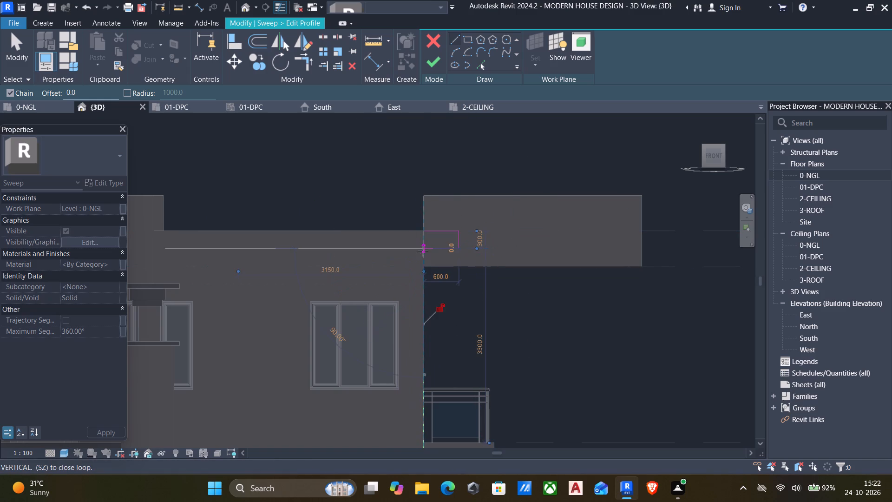
left_click(424, 231)
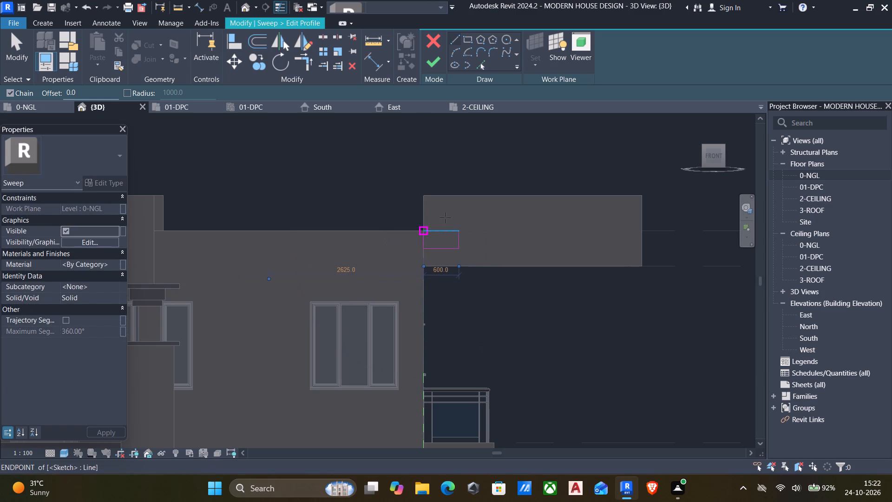
key("Escape")
key("Escape")
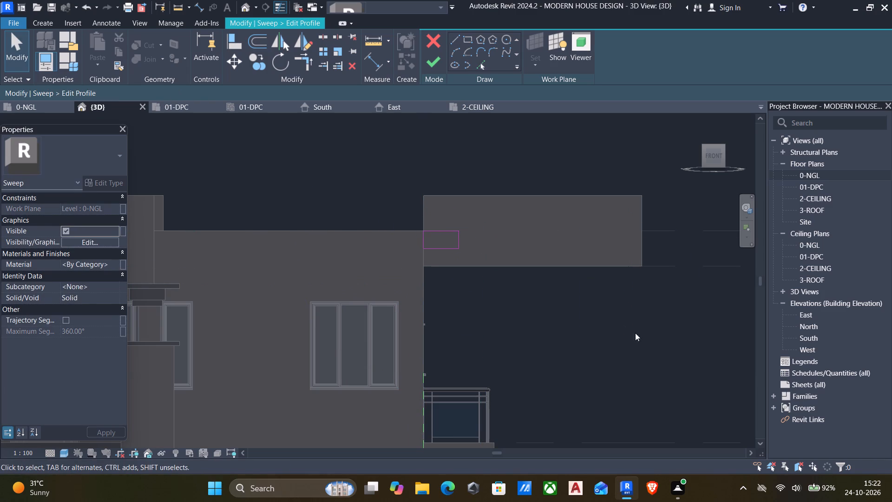
Offset copies of the profile rectangle's bottom and top edges 100 mm inward.
left_click(258, 48)
left_click_drag(274, 94, 135, 95)
key("2")
key("0")
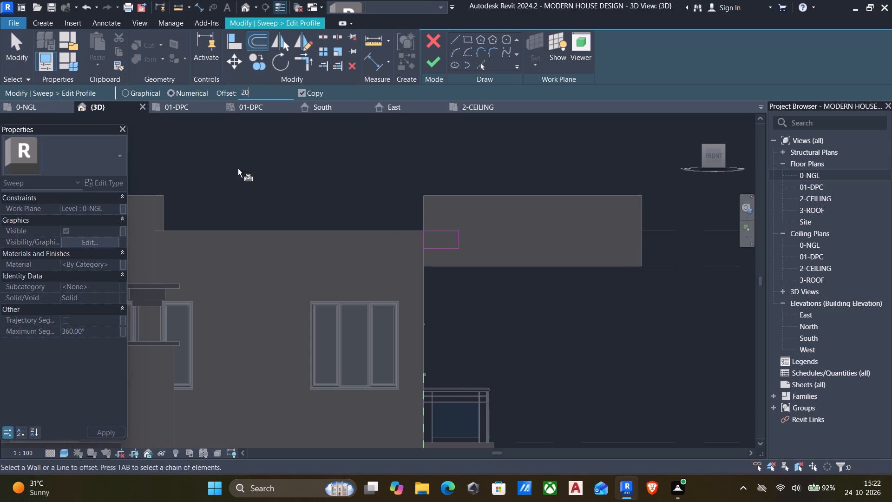
key("0")
left_click_drag(264, 93, 150, 99)
key("2")
key("0")
key("0")
scroll(444, 251, "up", 4)
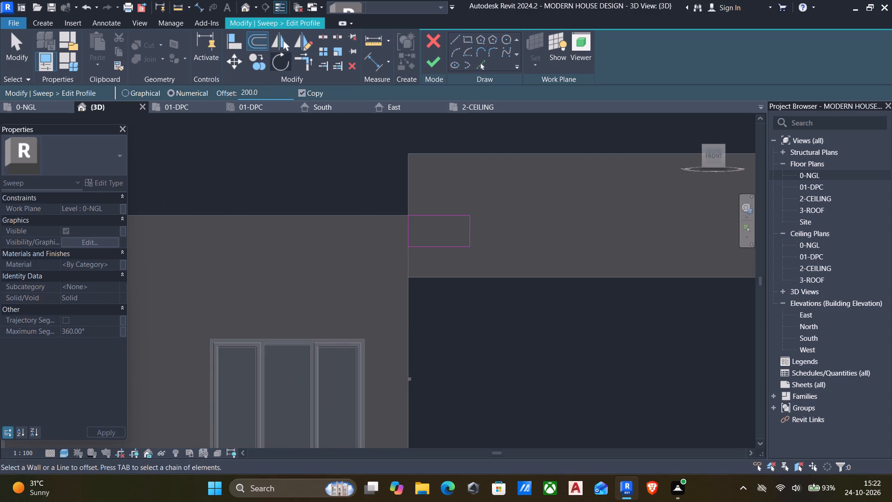
left_click_drag(272, 94, 109, 90)
key("1")
key("0")
key("0")
left_click_drag(264, 93, 156, 92)
key("1")
key("0")
key("0")
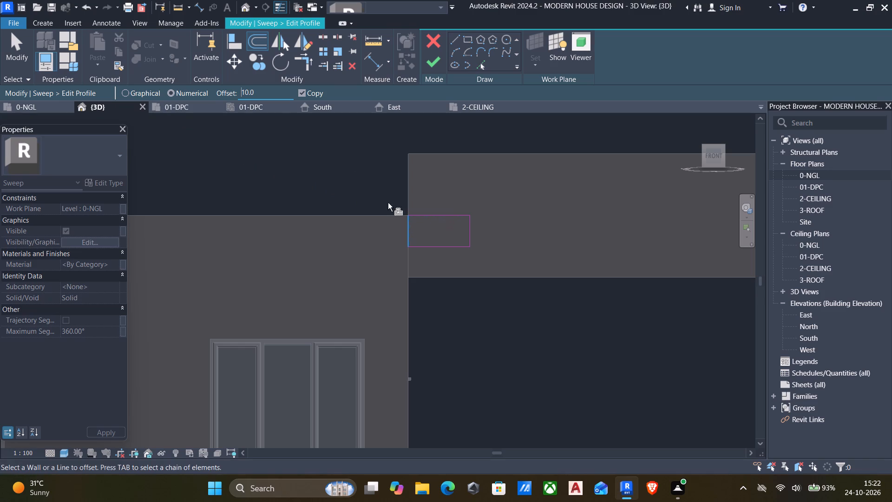
left_click_drag(273, 92, 121, 85)
key("1")
key("0")
key("0")
scroll(446, 248, "up", 5)
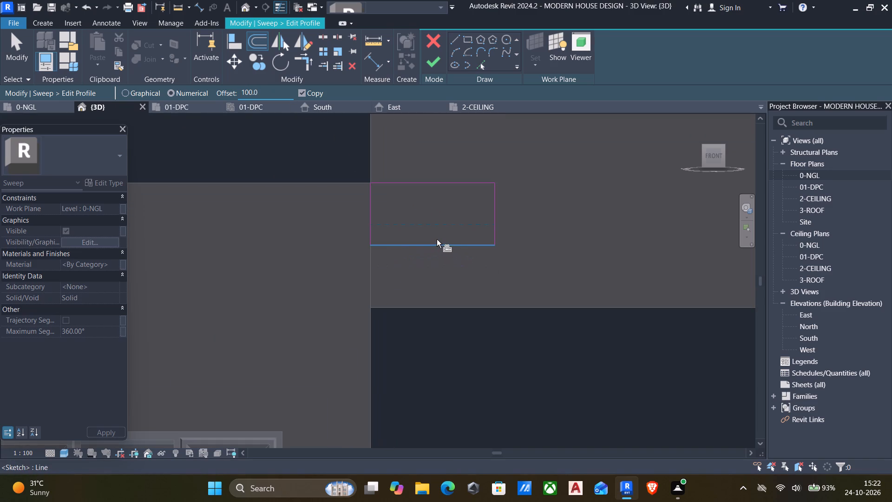
left_click(429, 241)
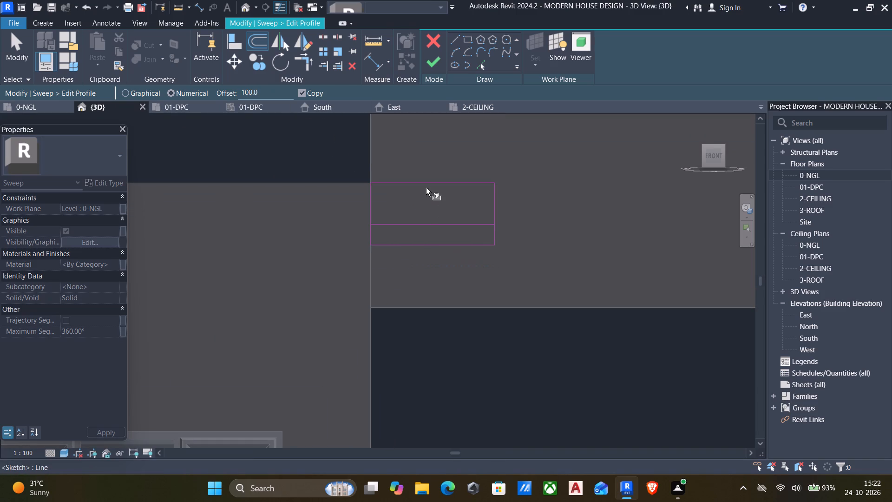
left_click_drag(422, 186, 413, 185)
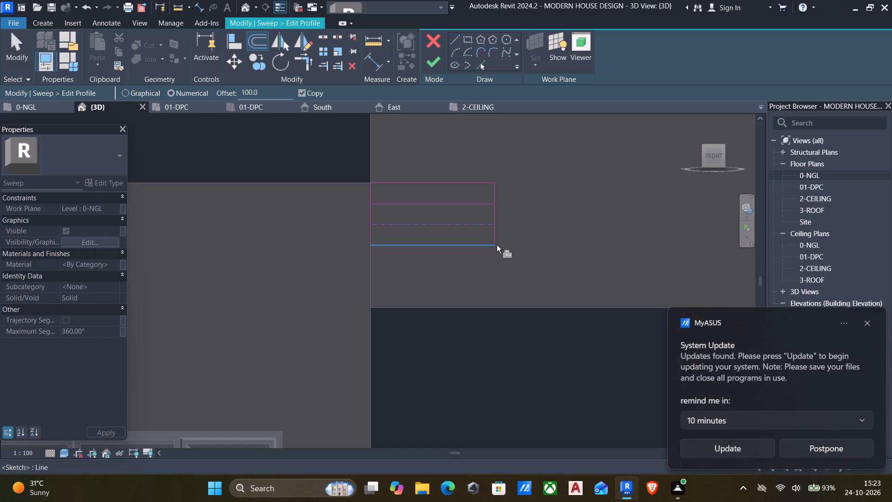
Offset a copy of the profile's wall-side vertical edge 400 mm outward from the wall.
left_click(479, 65)
left_click(258, 44)
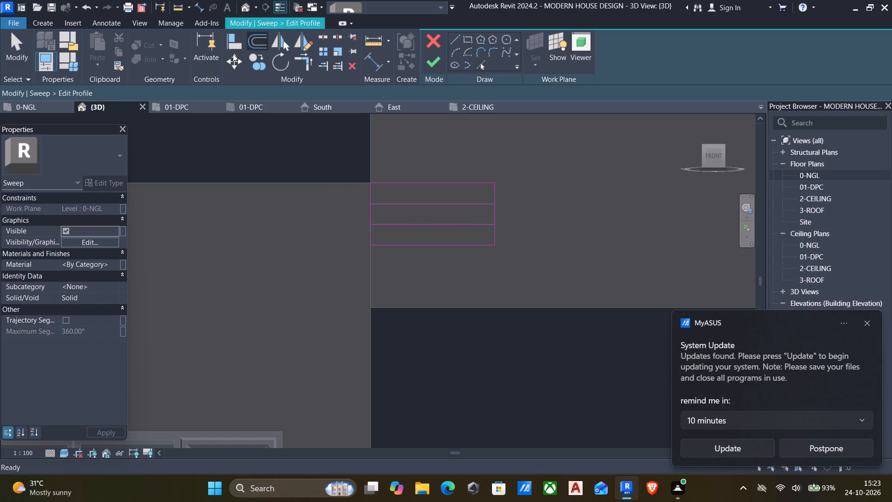
left_click_drag(276, 91, 203, 82)
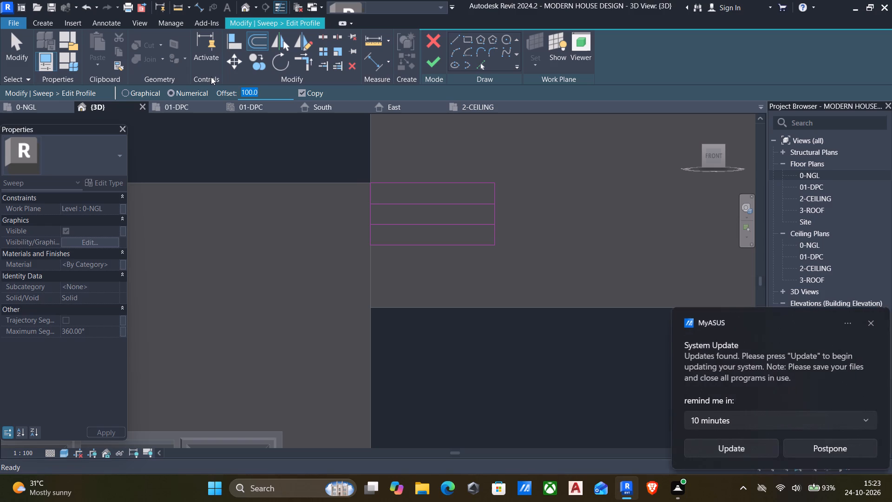
type("40")
key("0")
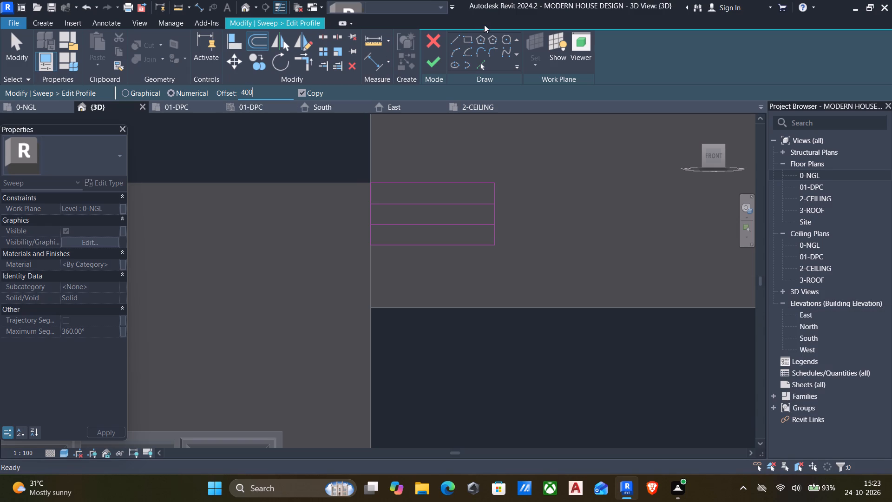
left_click(373, 219)
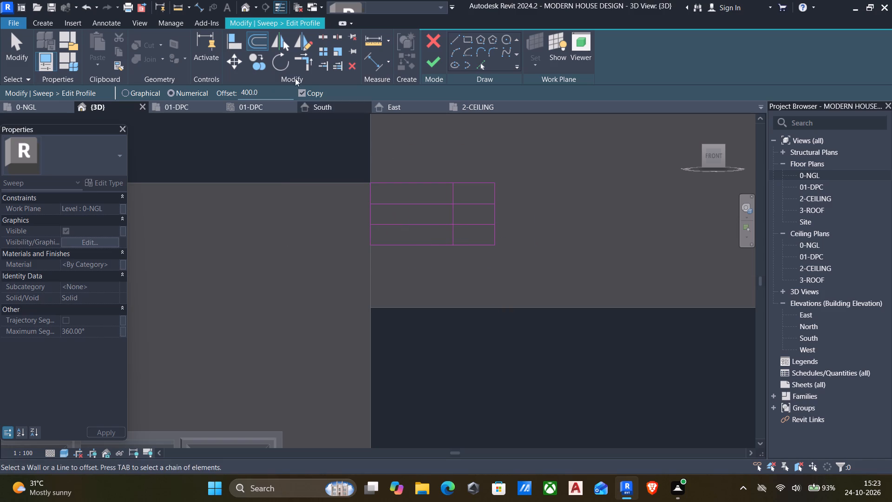
Offset a copy of the profile's outer vertical edge 100 mm inward toward the wall.
left_click_drag(269, 92, 125, 85)
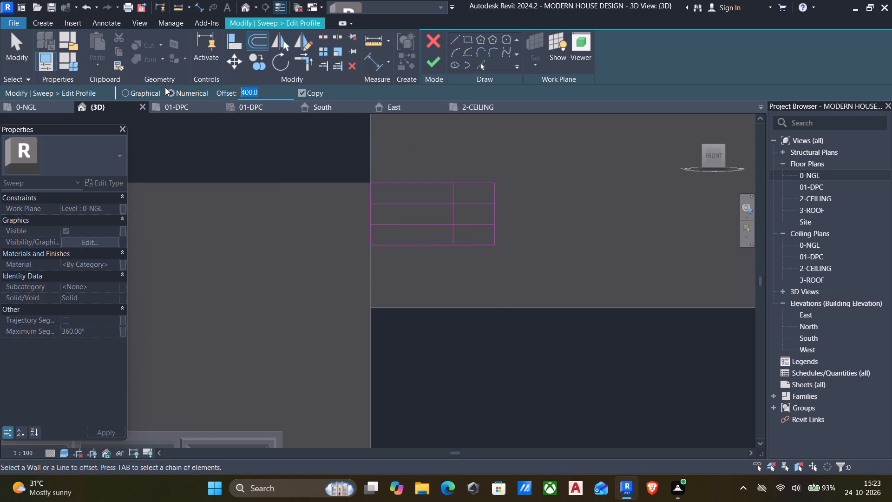
type("100")
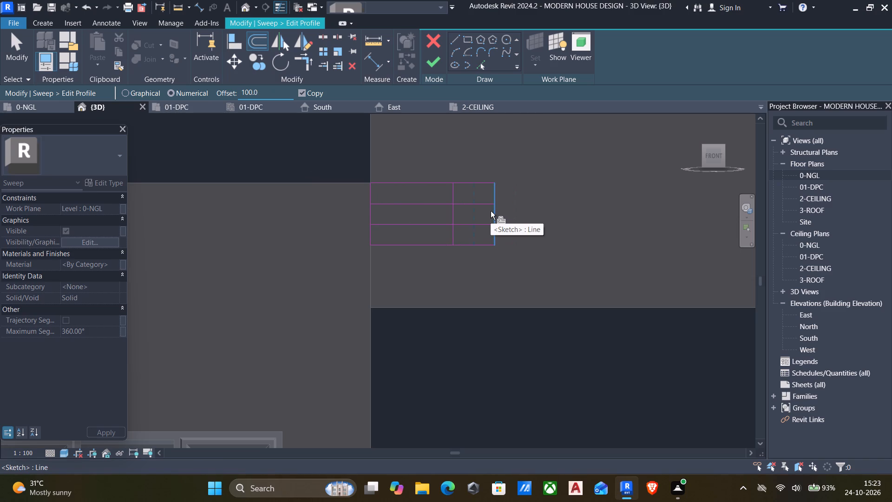
left_click(491, 211)
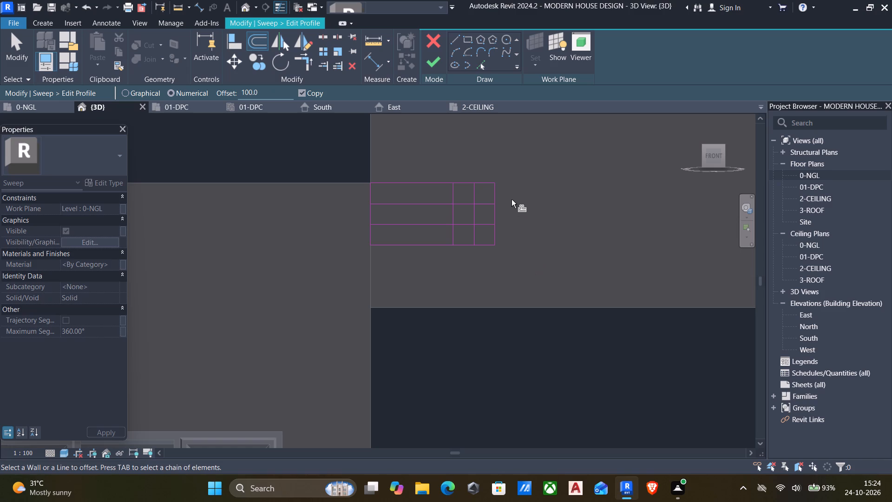
Trim the outer vertical edge to the upper offset line, unjoining the elements, and the adjacent vertical to the lower offset line.
type("tr")
scroll(547, 196, "up", 5)
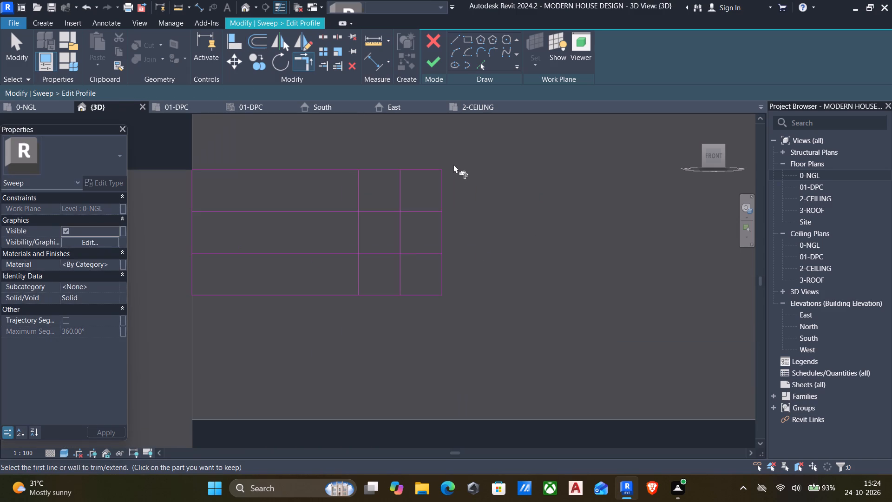
left_click(441, 185)
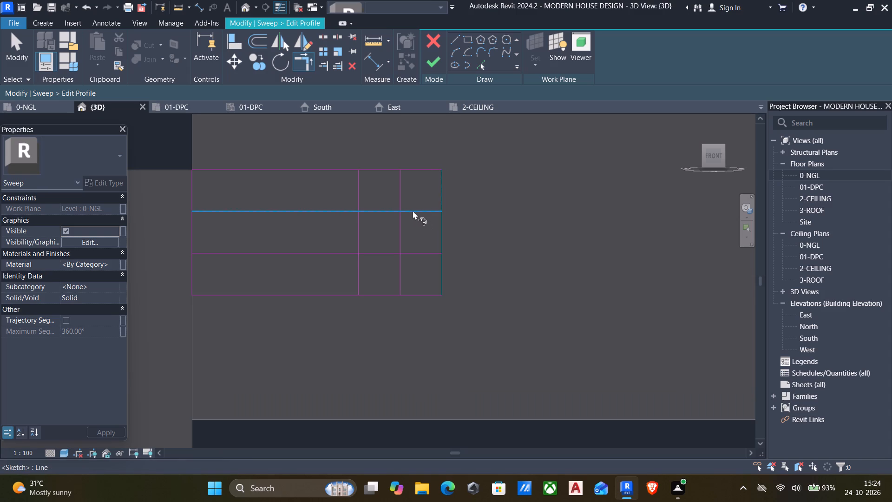
left_click(413, 210)
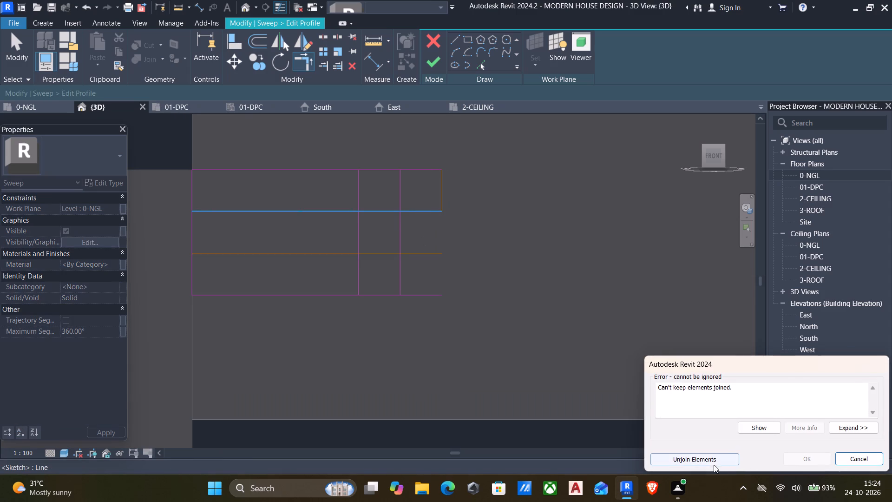
left_click(701, 457)
left_click(394, 225)
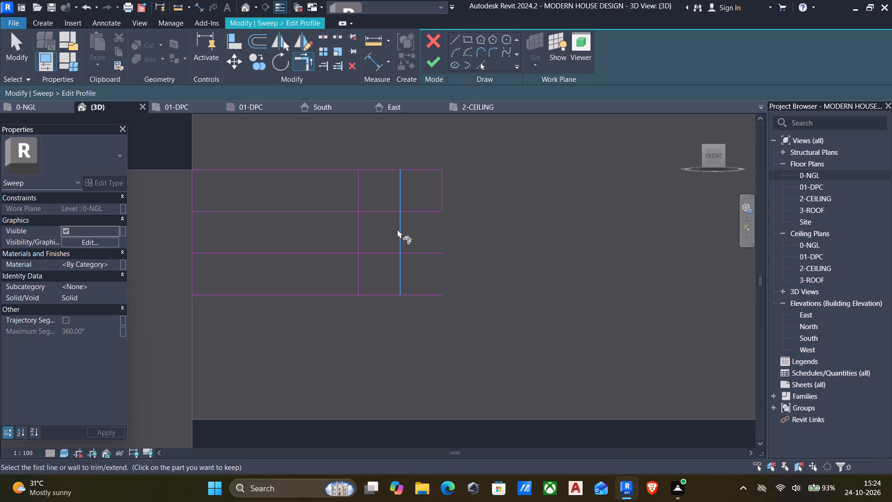
left_click(397, 229)
left_click(378, 253)
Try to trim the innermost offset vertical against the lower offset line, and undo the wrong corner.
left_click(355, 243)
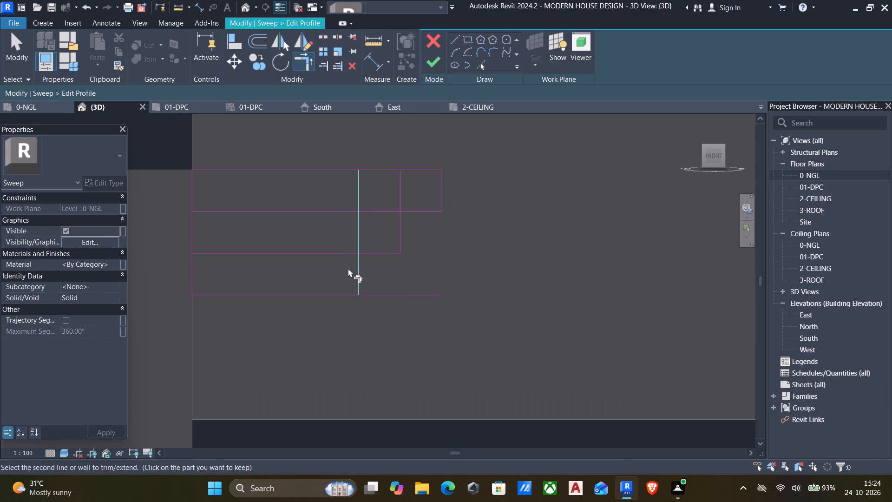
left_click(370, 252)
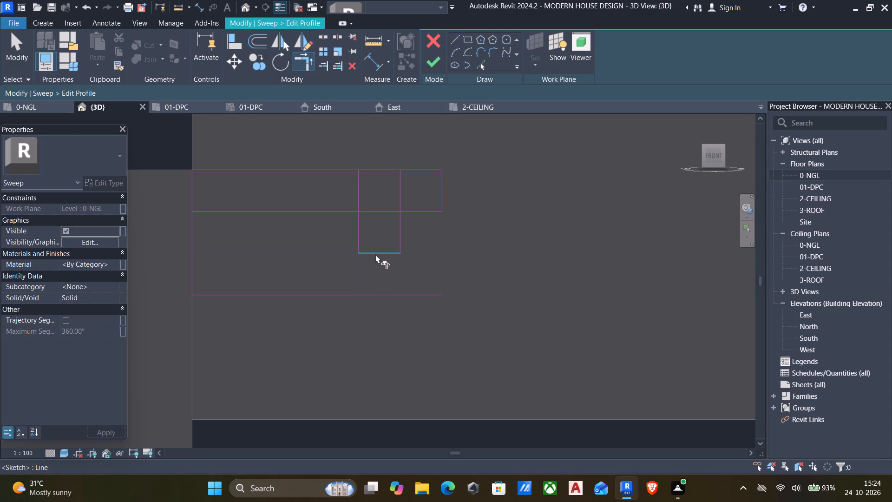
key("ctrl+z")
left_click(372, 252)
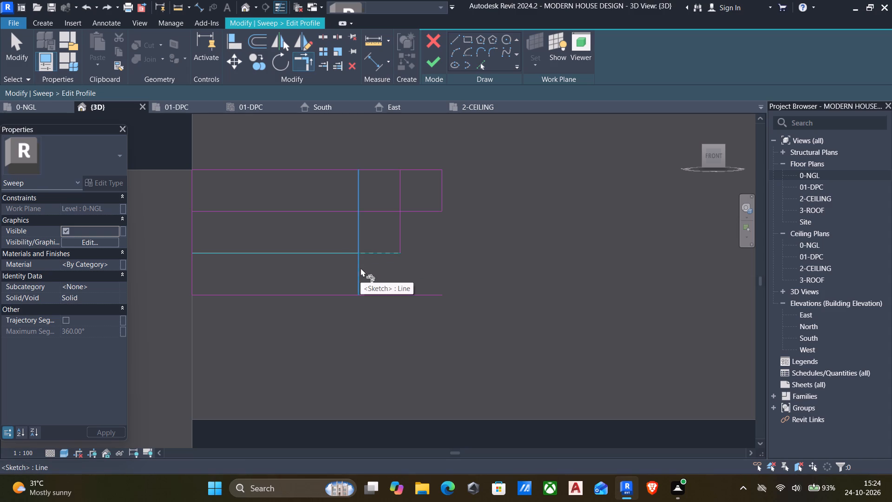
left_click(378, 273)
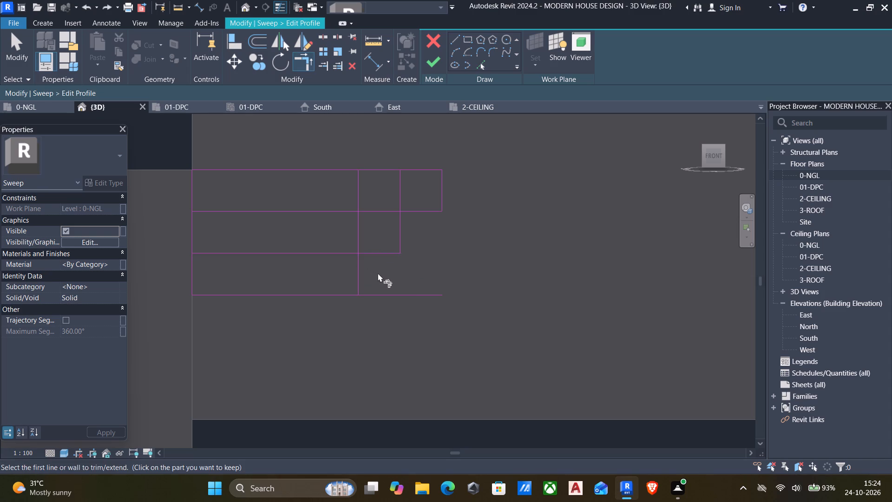
Trim the innermost offset vertical to the bottom edge and cut away the inner crossing lines, leaving a three-step cornice outline.
left_click(357, 260)
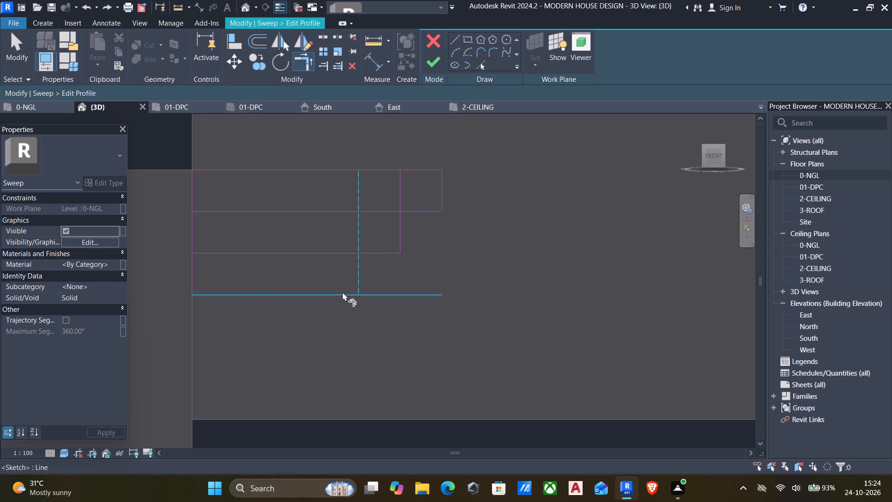
left_click(342, 292)
middle_click_drag(424, 302, 450, 303)
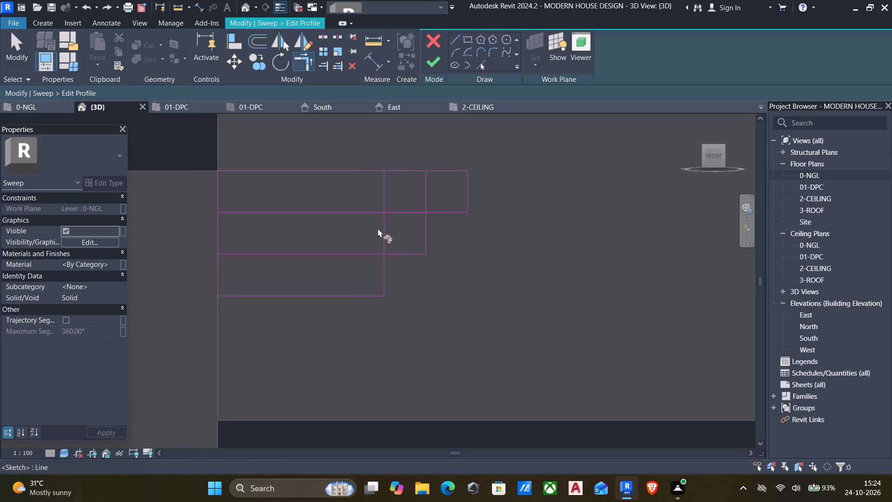
scroll(390, 263, "up", 3)
left_click(379, 260)
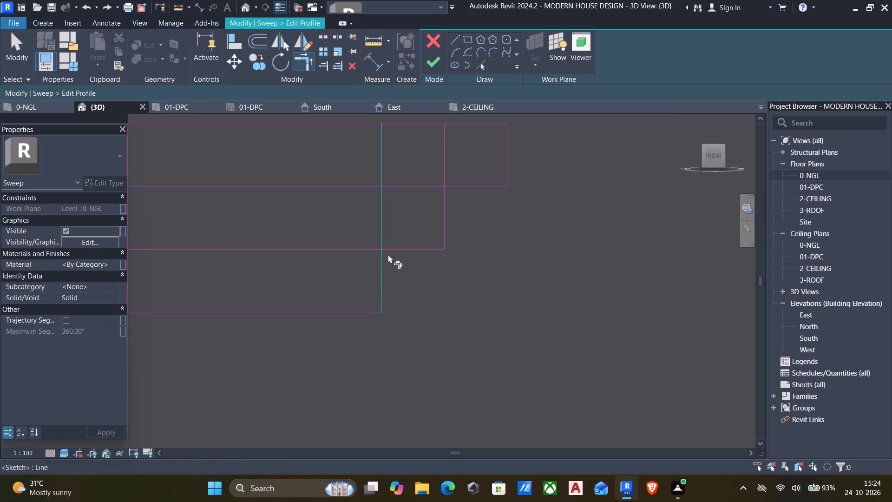
left_click(404, 249)
left_click(443, 216)
left_click(463, 185)
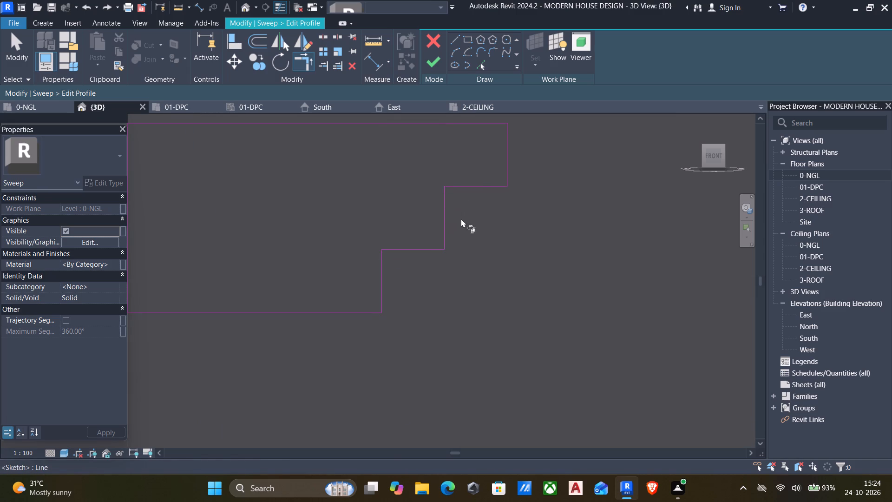
Finish the stepped profile sketch and complete the sweep along the outer walls.
scroll(463, 225, "down", 5)
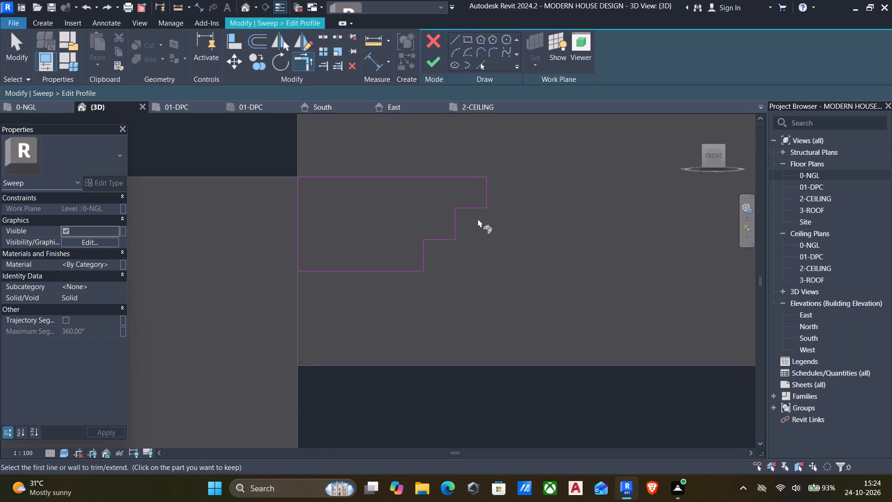
left_click(434, 60)
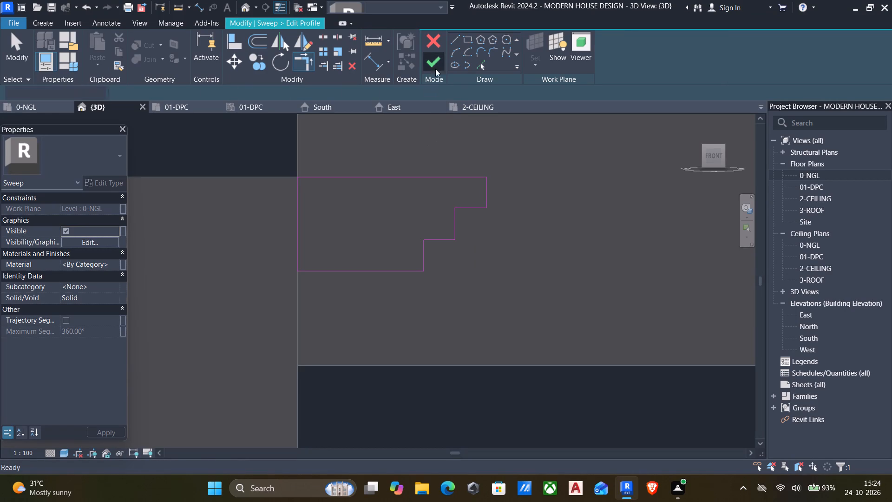
scroll(545, 260, "down", 4)
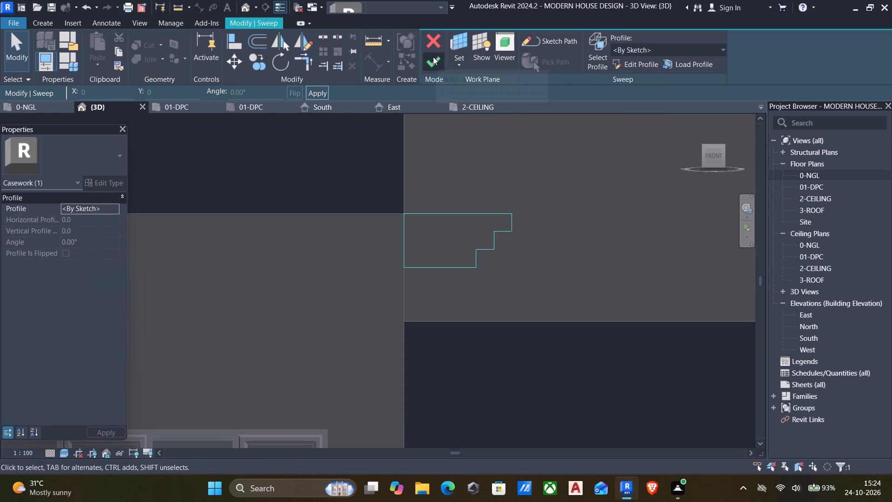
left_click(433, 57)
Examine the swept cornice around the house, including the front porch, balcony and rear corners.
scroll(560, 241, "down", 8)
middle_click_drag(578, 303, 531, 327, "shift")
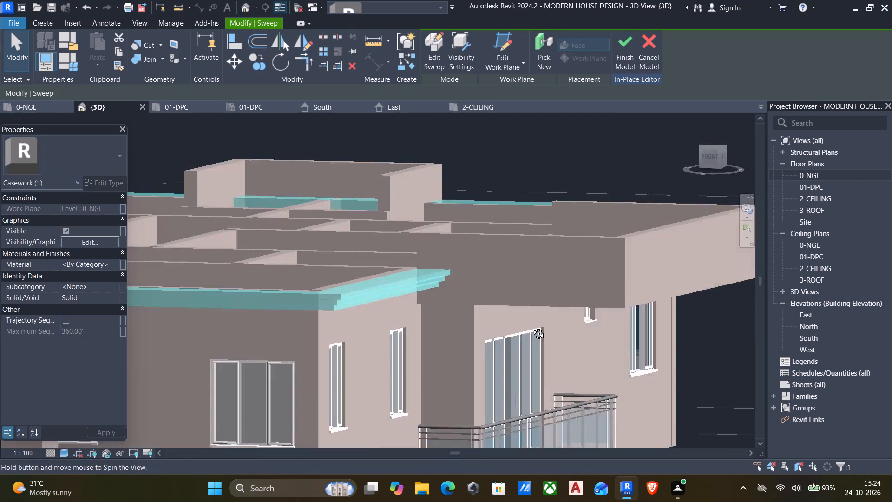
middle_click_drag(531, 327, 641, 325, "shift")
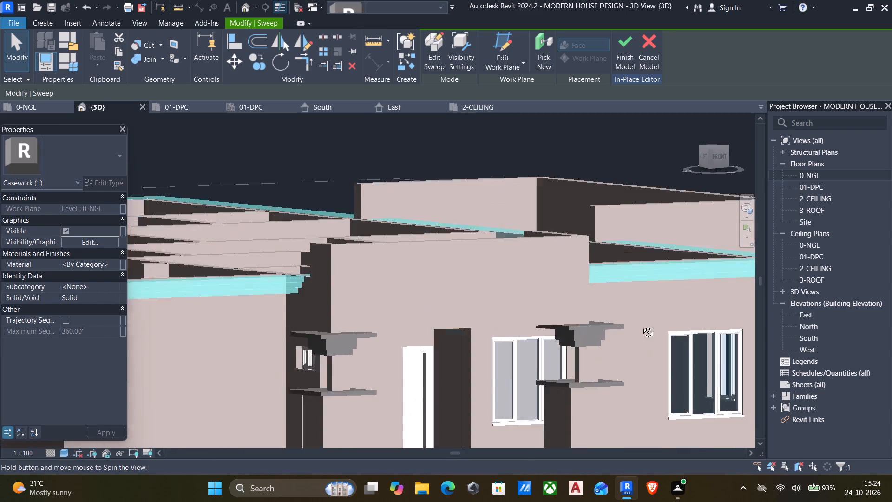
middle_click_drag(641, 325, 656, 334, "shift")
middle_click_drag(508, 296, 495, 202)
middle_click_drag(446, 231, 458, 315, "shift")
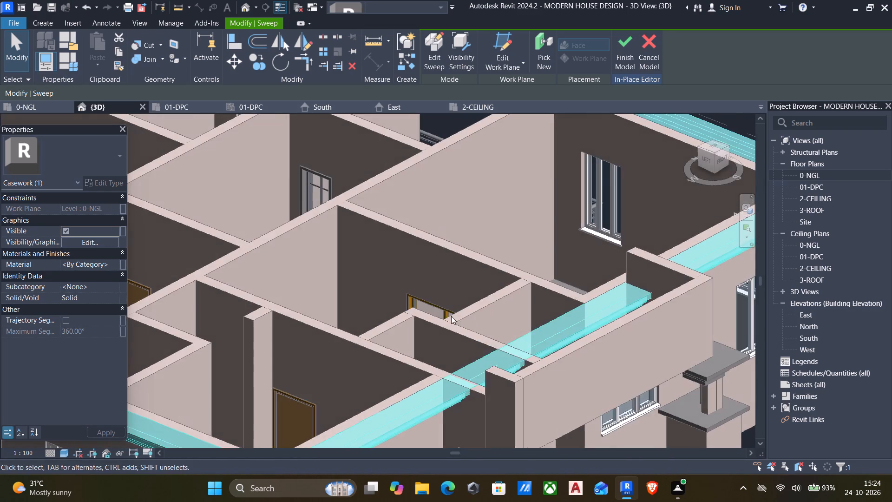
middle_click_drag(448, 311, 419, 185)
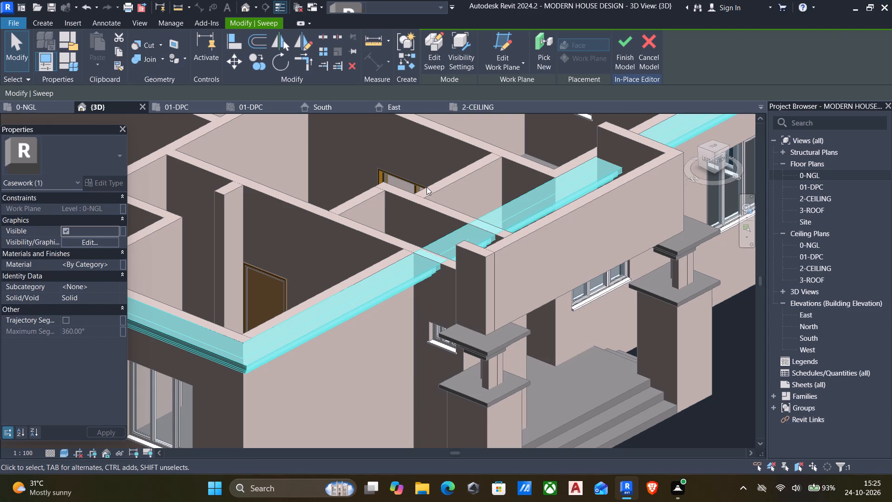
scroll(426, 188, "down", 5)
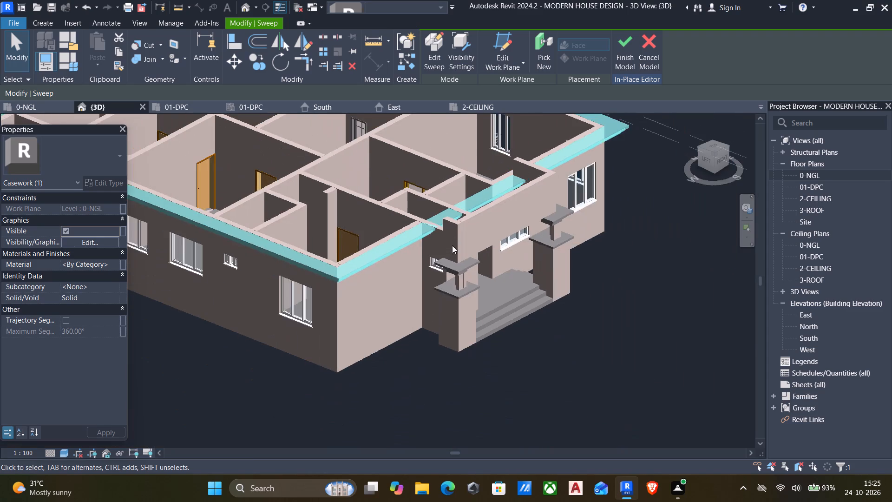
middle_click_drag(445, 273, 780, 298, "shift")
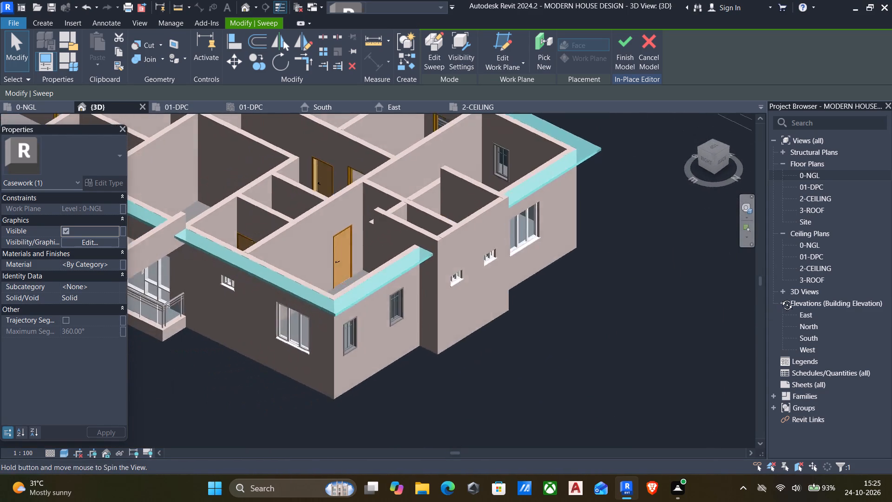
middle_click_drag(780, 298, 784, 229, "shift")
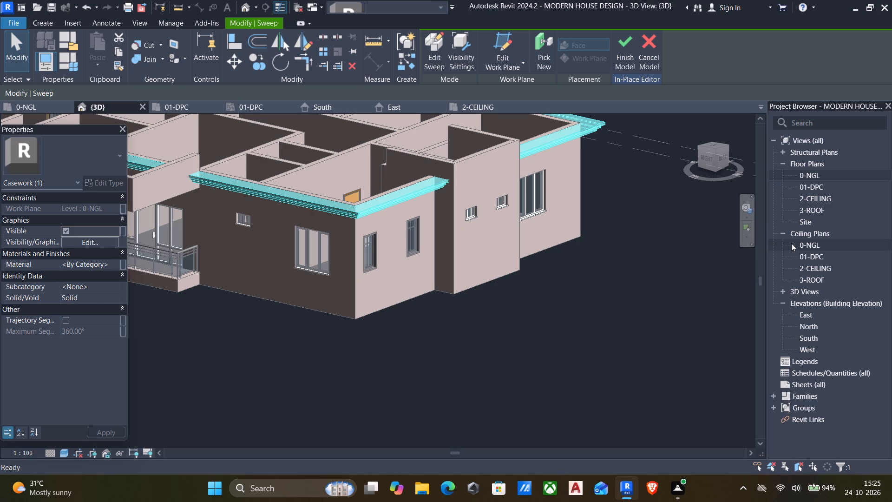
scroll(519, 261, "down", 3)
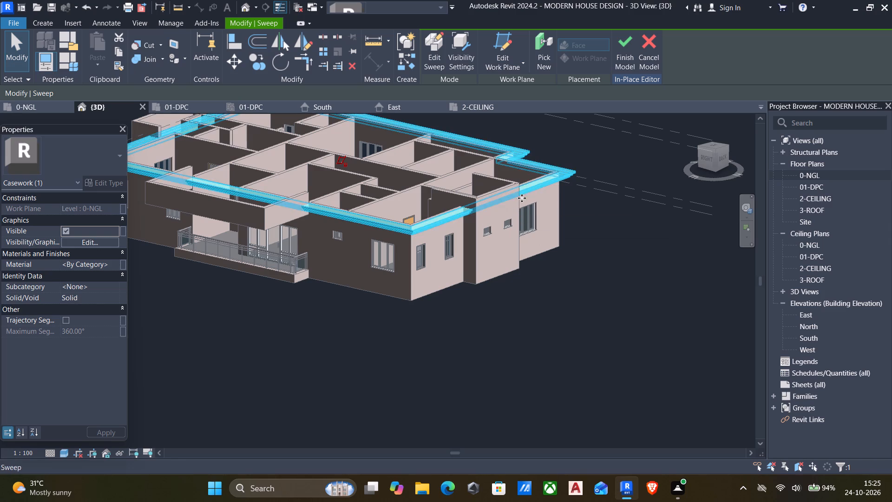
Reopen the sweep's path sketch, check it in plan against the outer walls, and finish editing without changes.
left_click(438, 227)
left_click(432, 54)
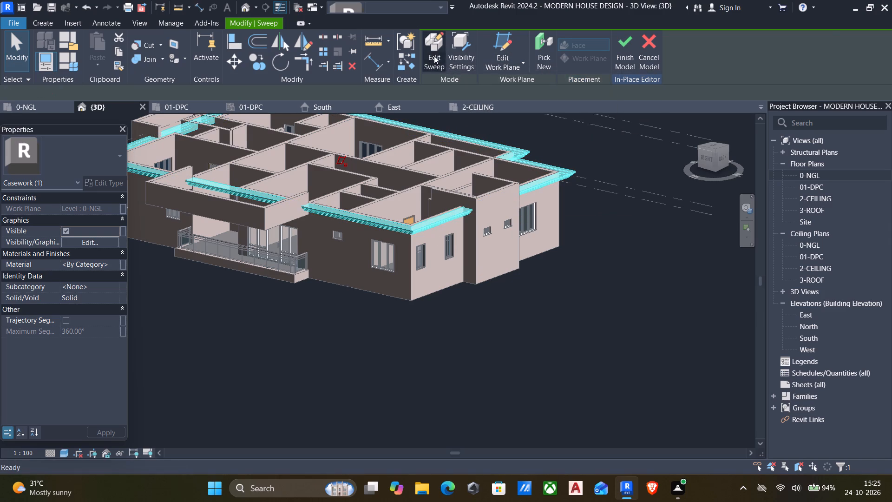
left_click(464, 281)
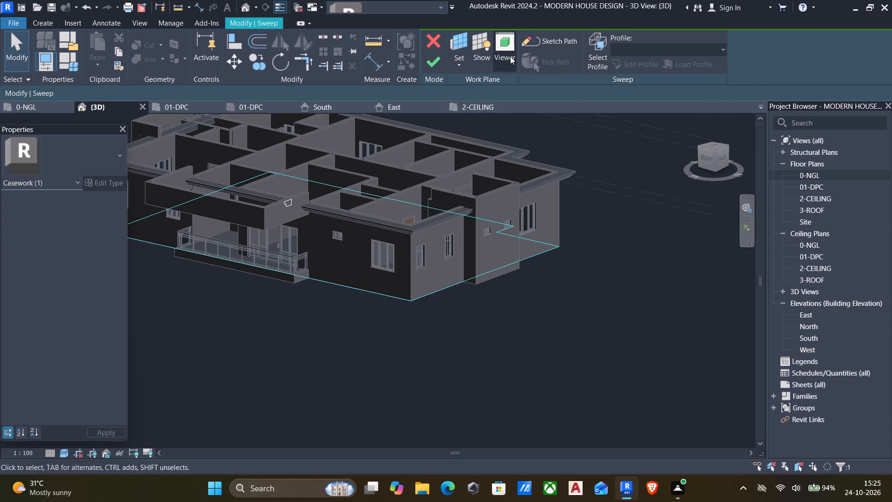
left_click(551, 42)
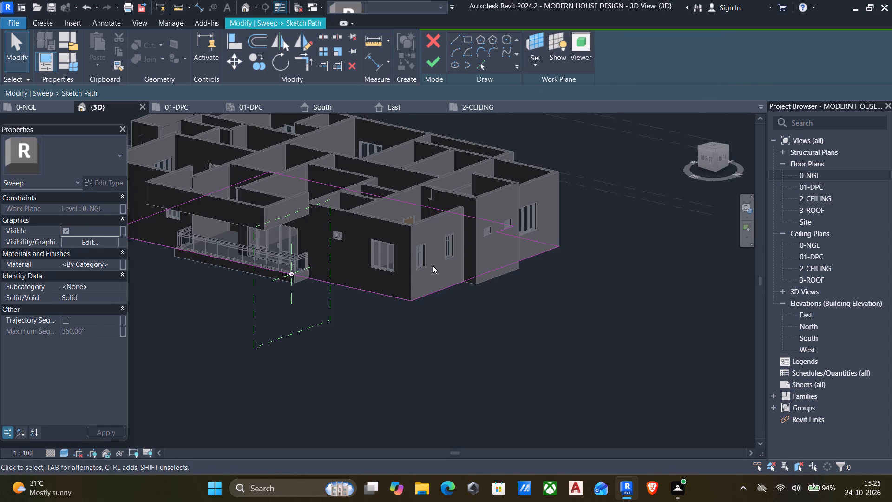
left_click(714, 145)
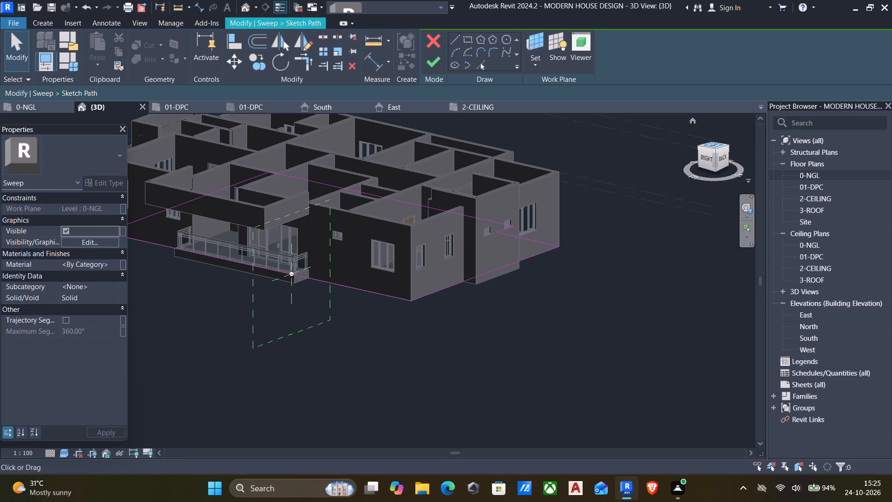
scroll(447, 320, "up", 10)
scroll(461, 237, "down", 6)
middle_click_drag(309, 279, 523, 302)
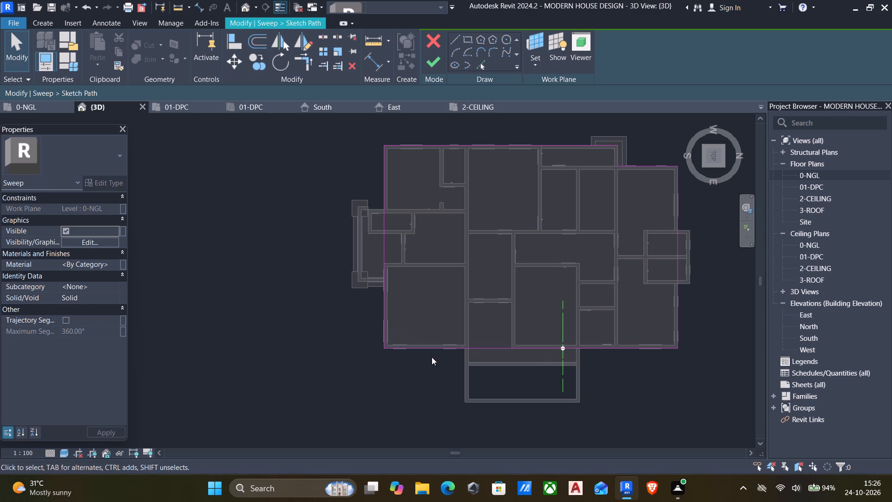
middle_click_drag(386, 371, 330, 375)
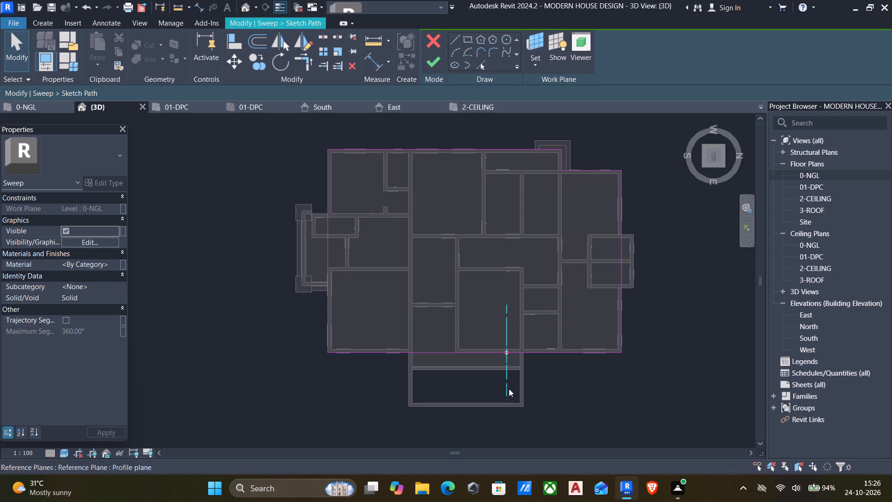
left_click(429, 58)
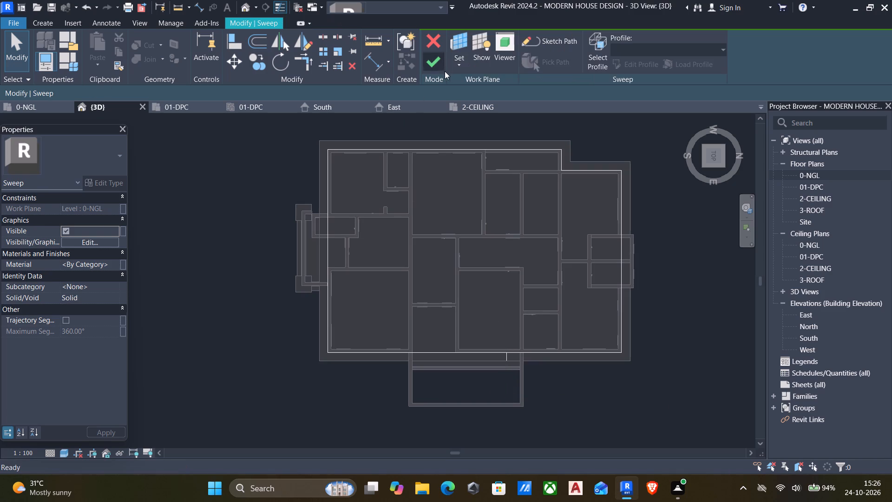
left_click(437, 69)
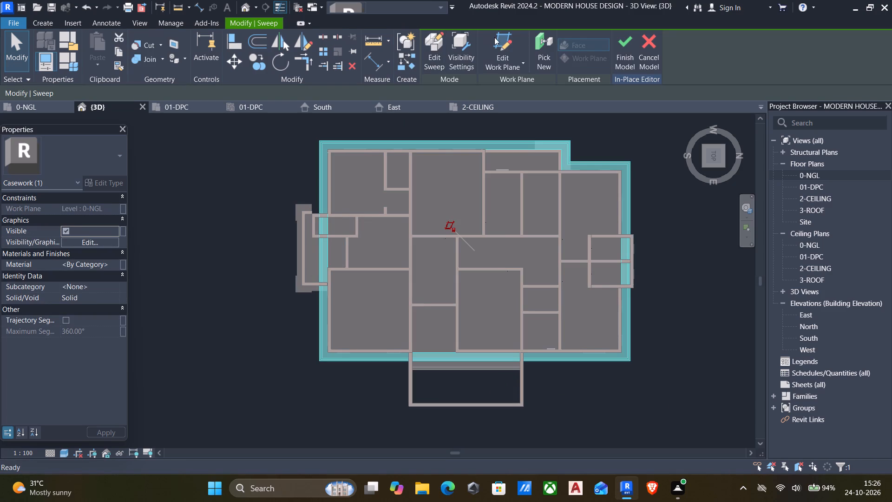
Finish the in-place casework model.
left_click(617, 46)
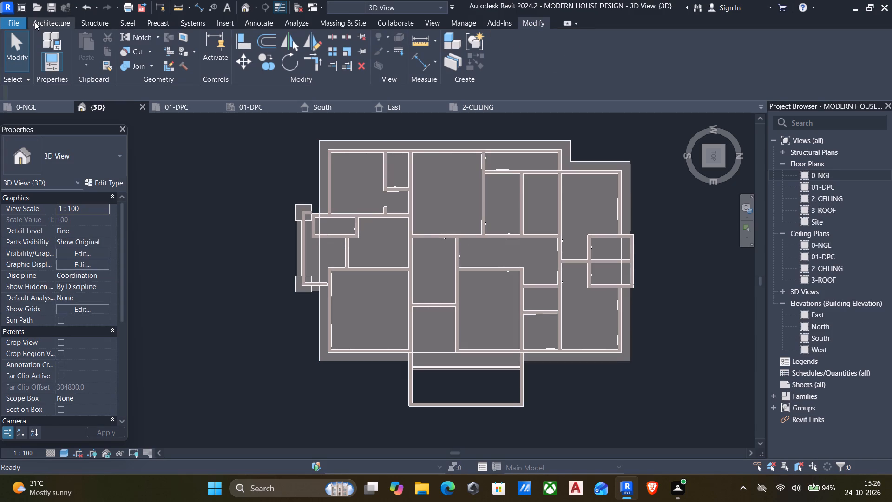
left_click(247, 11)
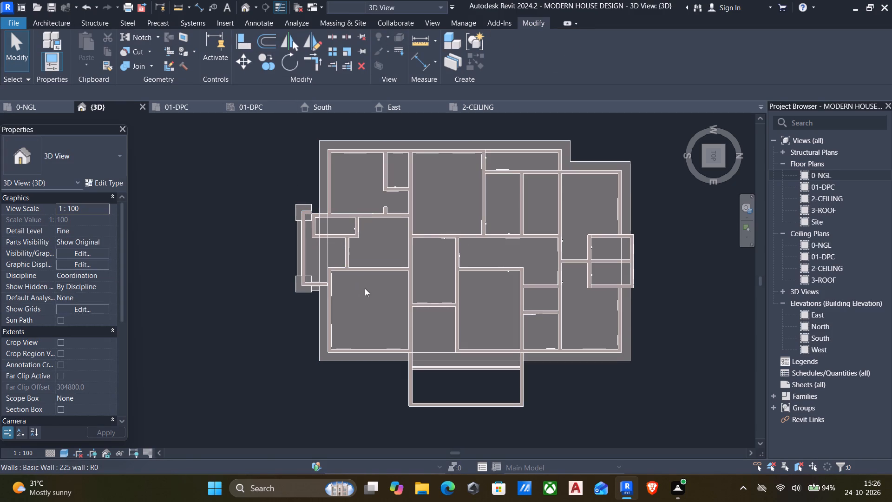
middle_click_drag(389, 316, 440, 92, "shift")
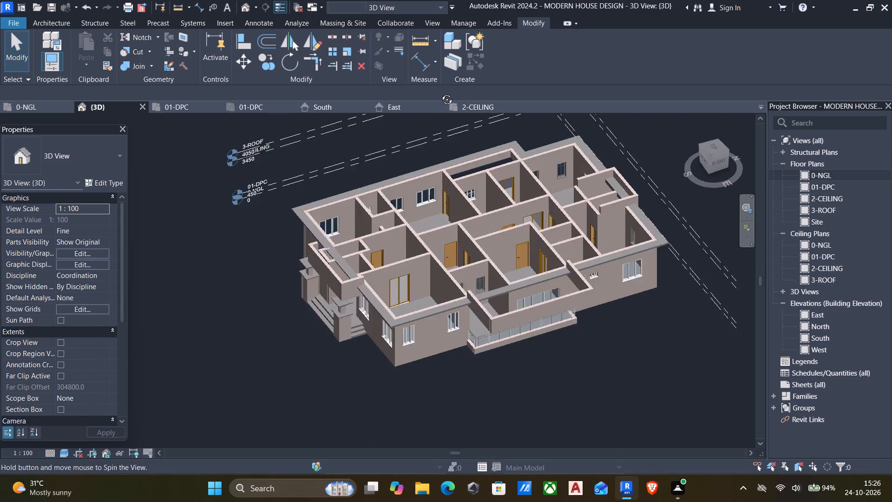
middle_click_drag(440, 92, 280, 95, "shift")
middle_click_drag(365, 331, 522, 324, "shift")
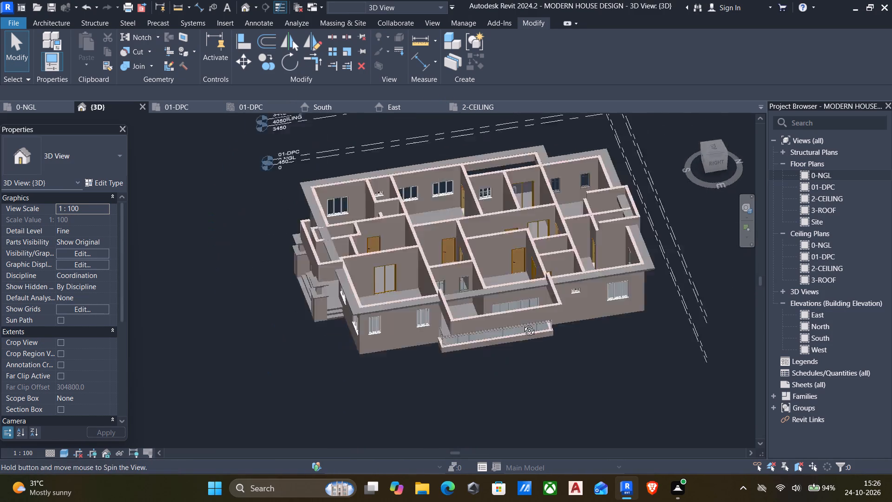
Examine the finished cornice around the whole house, from the side balcony to the front porch and the far side.
middle_click_drag(522, 324, 739, 285, "shift")
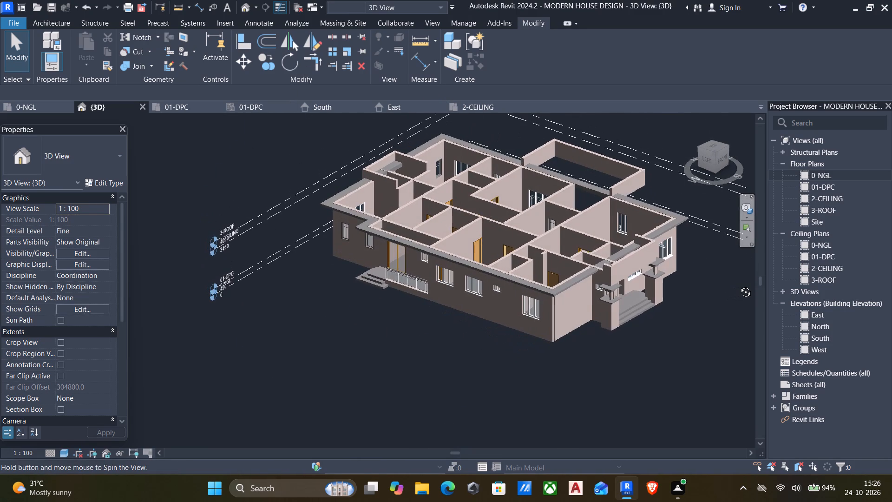
middle_click_drag(739, 285, 754, 304, "shift")
middle_click_drag(416, 348, 426, 345, "shift")
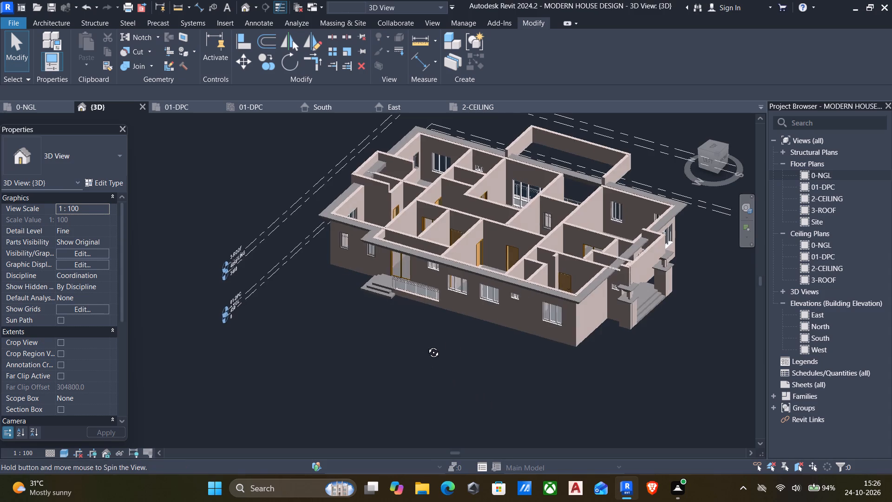
middle_click_drag(426, 345, 346, 332, "shift")
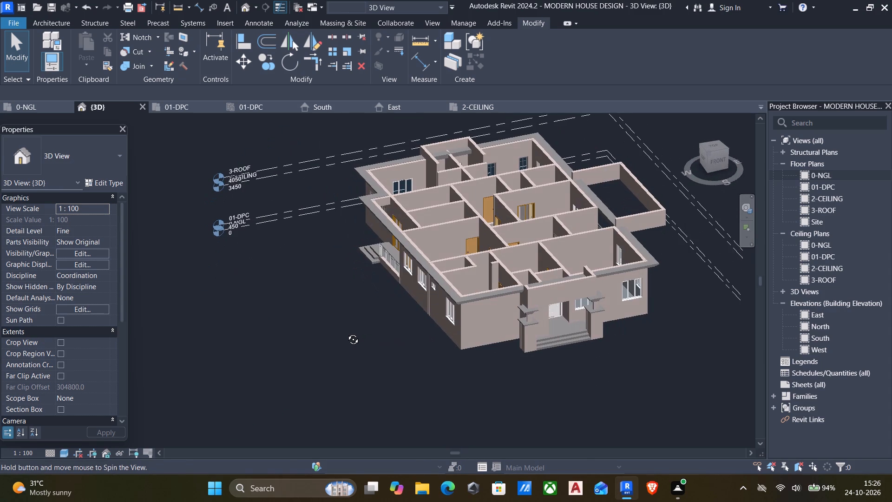
middle_click_drag(346, 332, 386, 316, "shift")
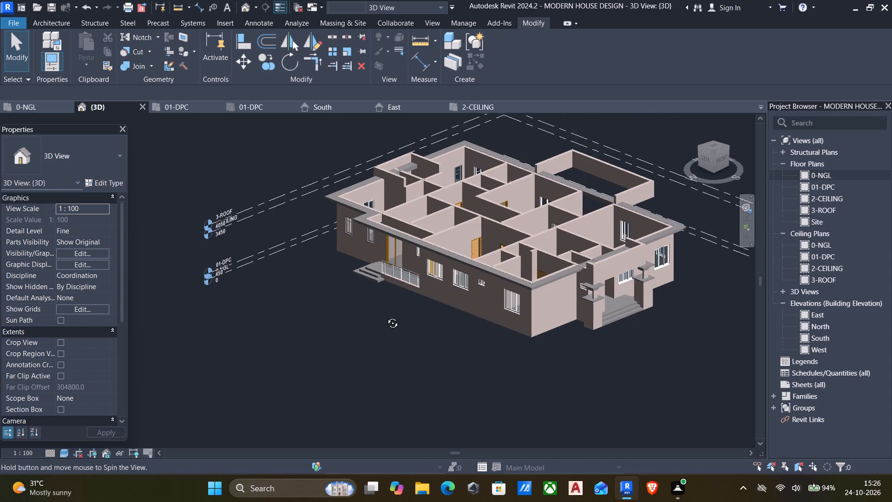
middle_click_drag(386, 316, 284, 322, "shift")
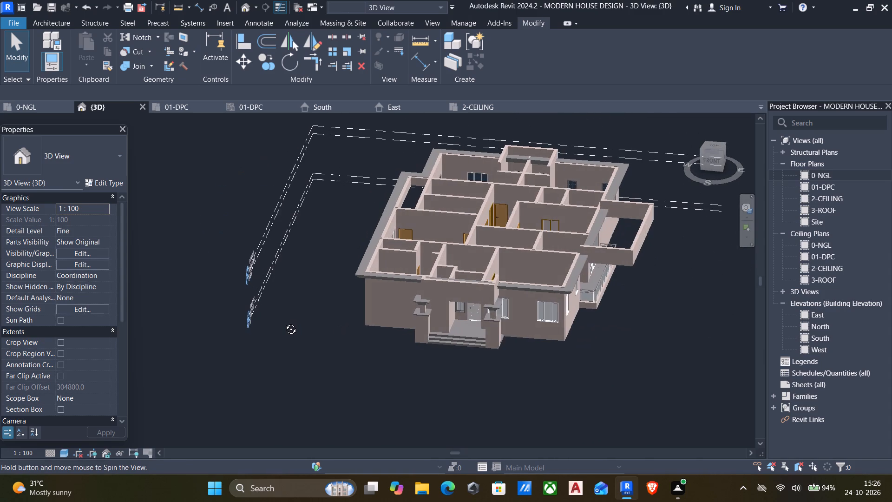
middle_click_drag(284, 322, 314, 318, "shift")
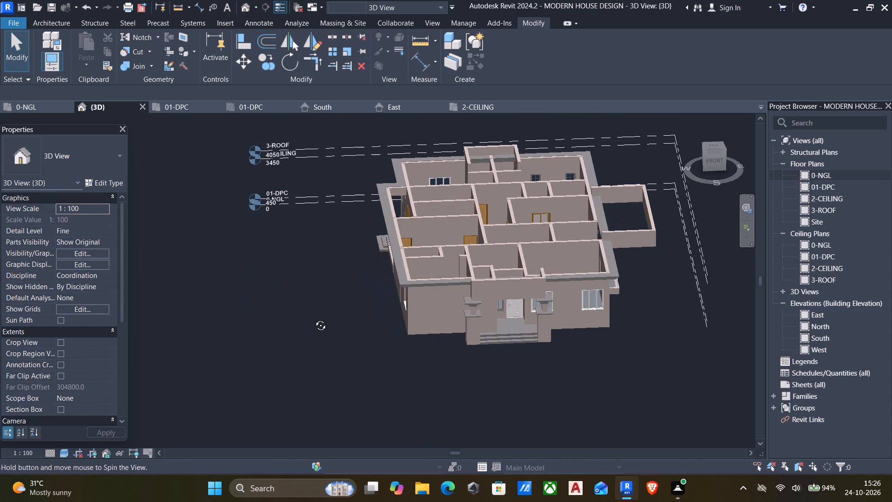
middle_click_drag(314, 318, 334, 321, "shift")
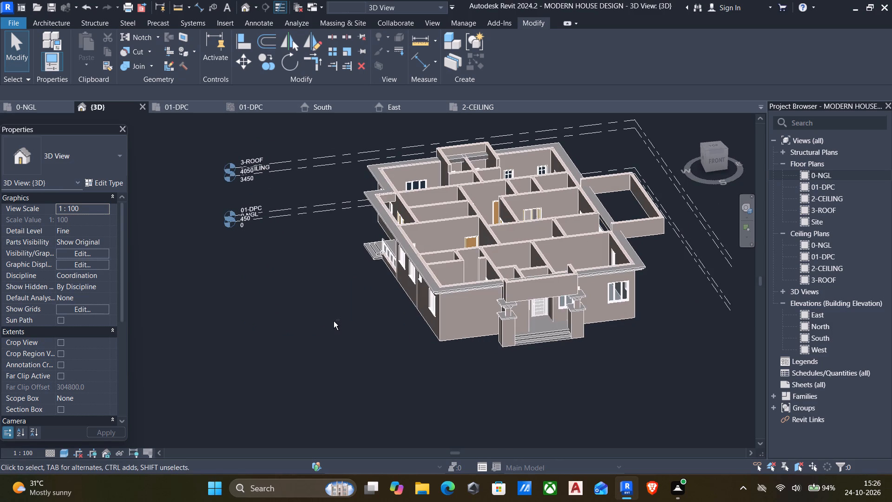
middle_click_drag(334, 321, 295, 334, "shift")
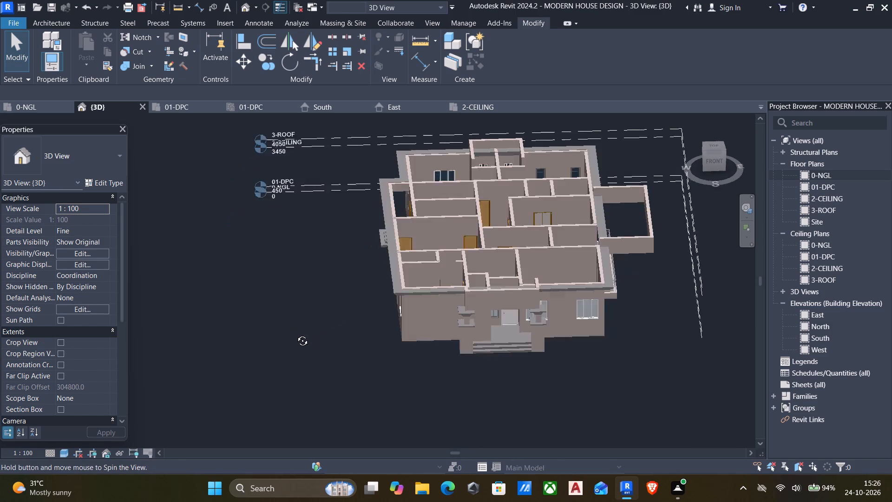
middle_click_drag(295, 334, 308, 327, "shift")
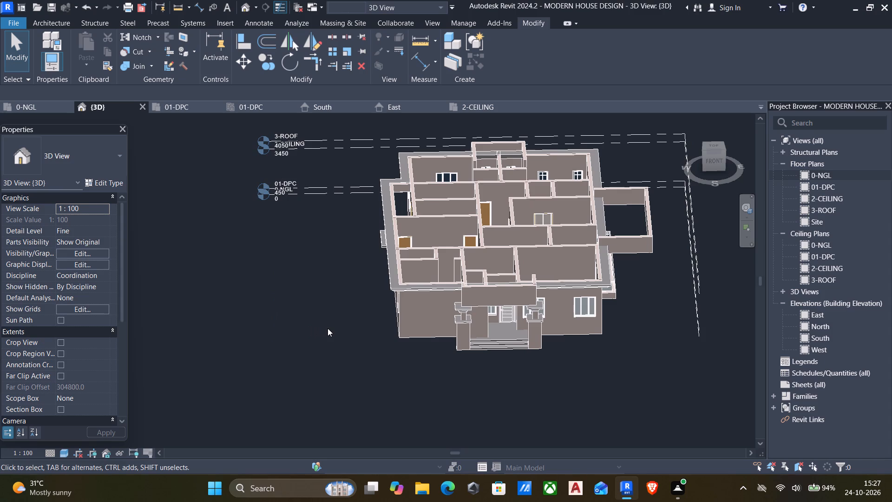
middle_click_drag(341, 341, 279, 344)
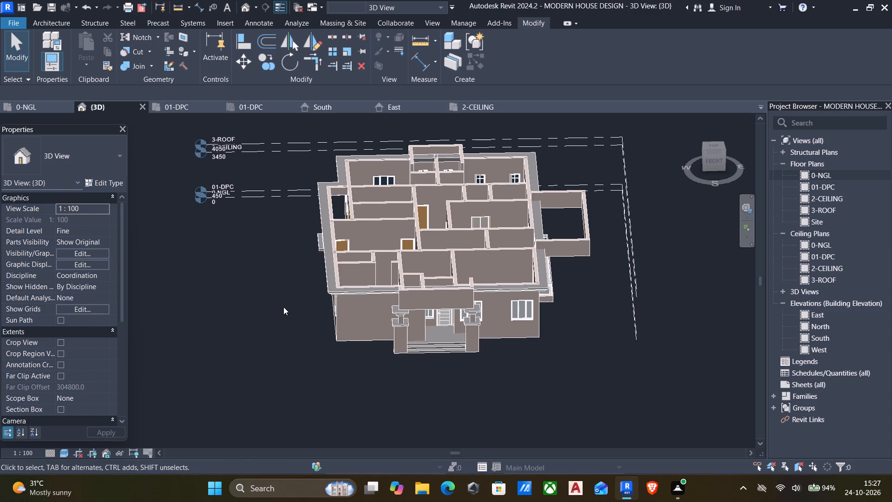
middle_click_drag(281, 328, 260, 351, "shift")
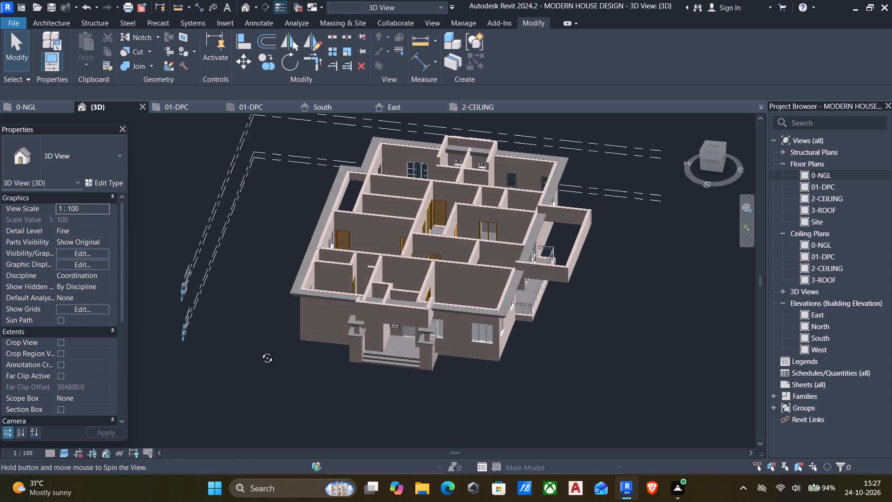
middle_click_drag(260, 351, 328, 355, "shift")
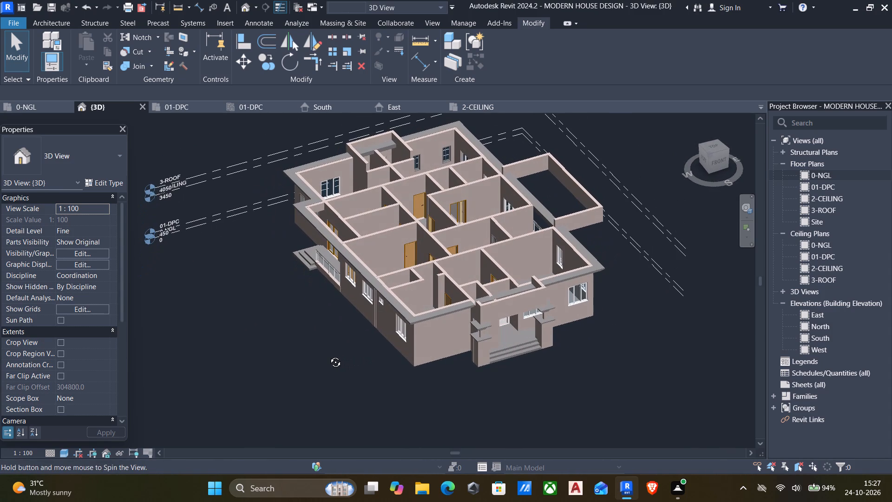
middle_click_drag(328, 355, 326, 357, "shift")
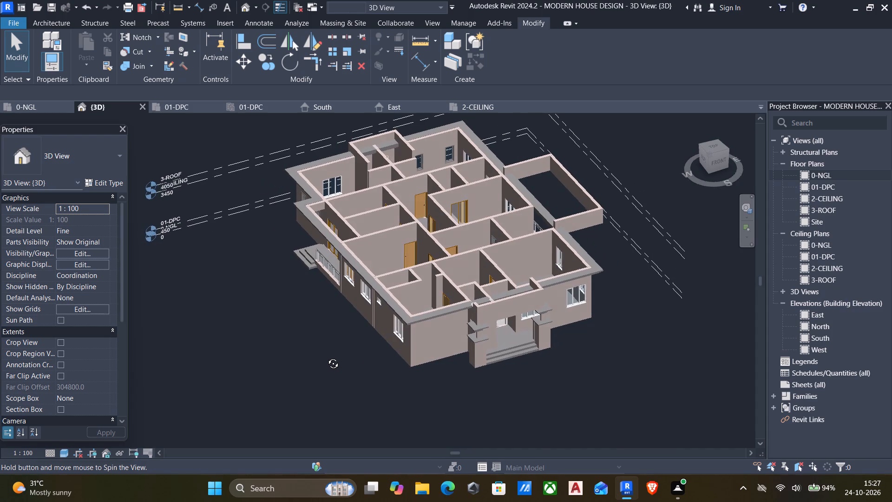
middle_click_drag(326, 357, 317, 360, "shift")
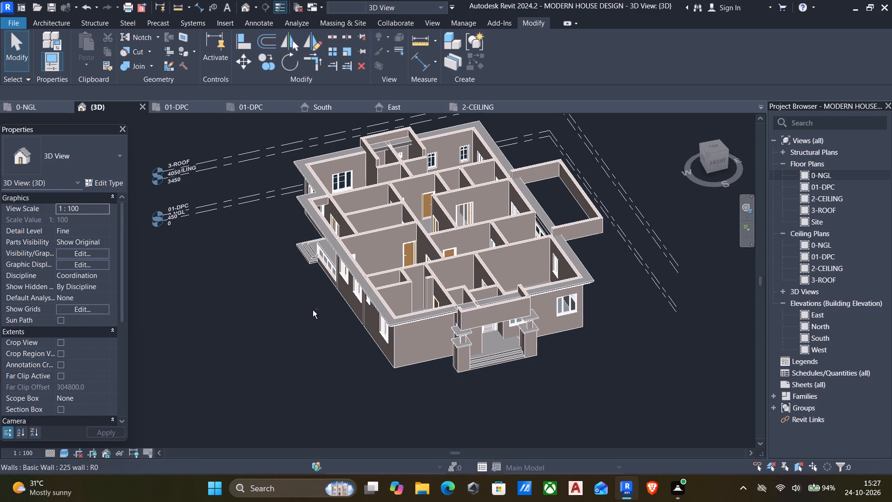
Inspect the cornice and wall tops up close at the stepped outer corner near the side entrance steps.
middle_click_drag(317, 310, 365, 319, "shift")
scroll(328, 223, "up", 9)
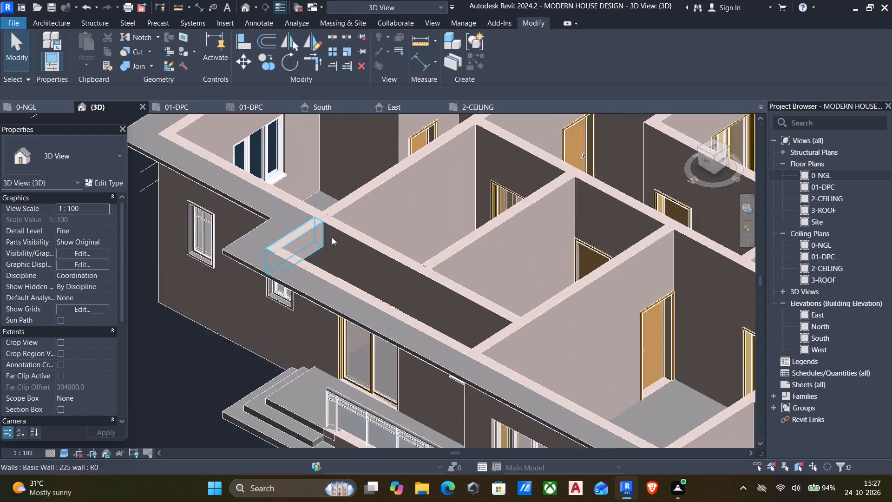
scroll(331, 237, "up", 8)
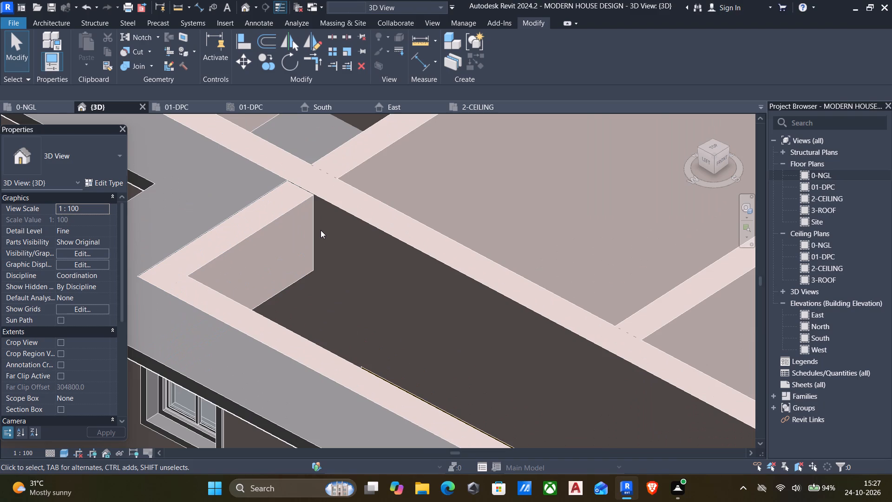
scroll(280, 230, "down", 5)
middle_click_drag(294, 257, 317, 253, "shift")
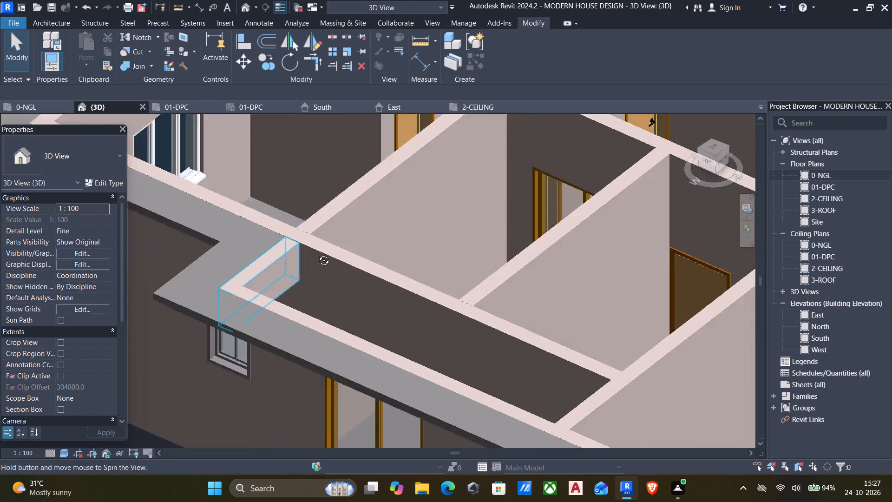
middle_click_drag(317, 253, 321, 240, "shift")
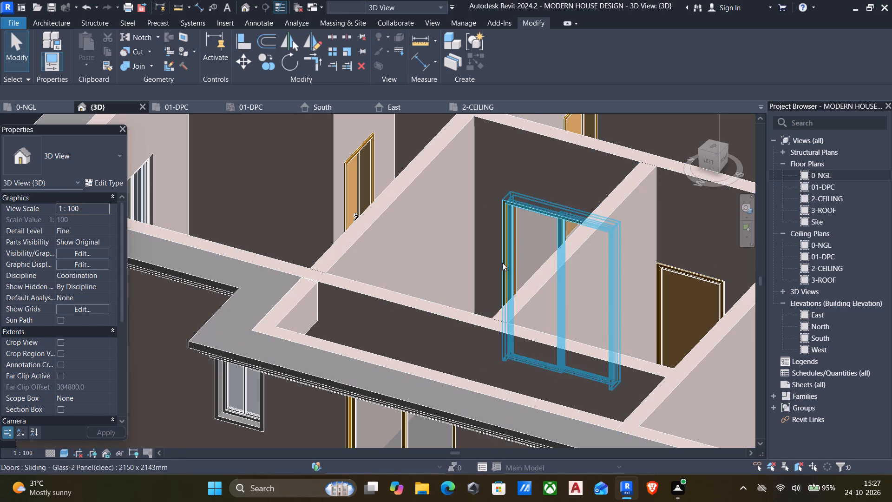
scroll(495, 271, "down", 2)
middle_click_drag(492, 276, 397, 352, "shift")
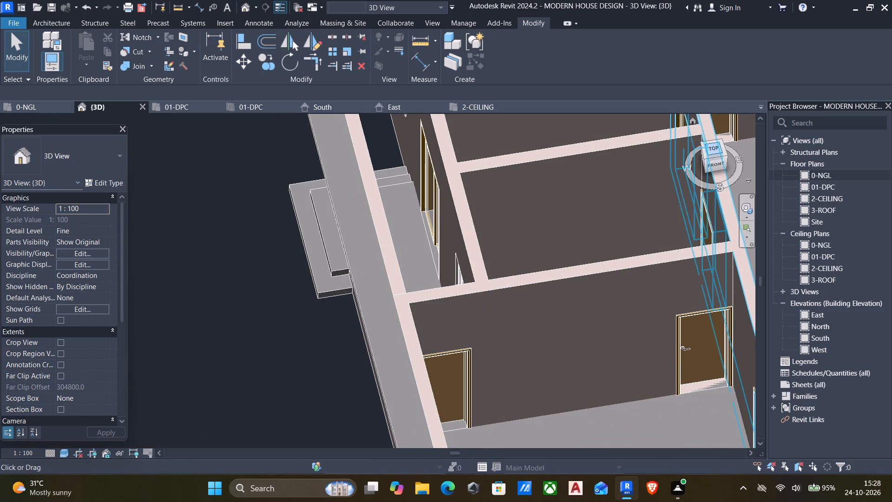
Switch the 3D view to top and create a new in-place model in the Casework category, keeping the default name.
left_click(712, 152)
left_click(44, 26)
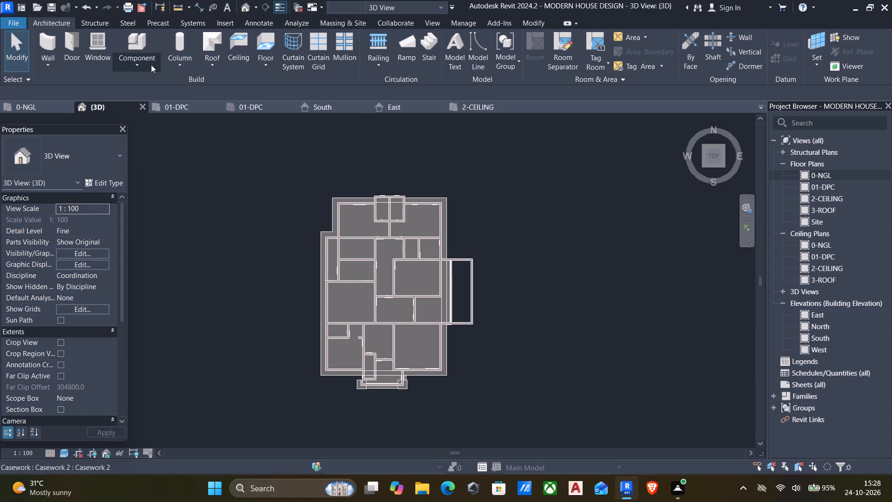
left_click_drag(138, 66, 138, 72)
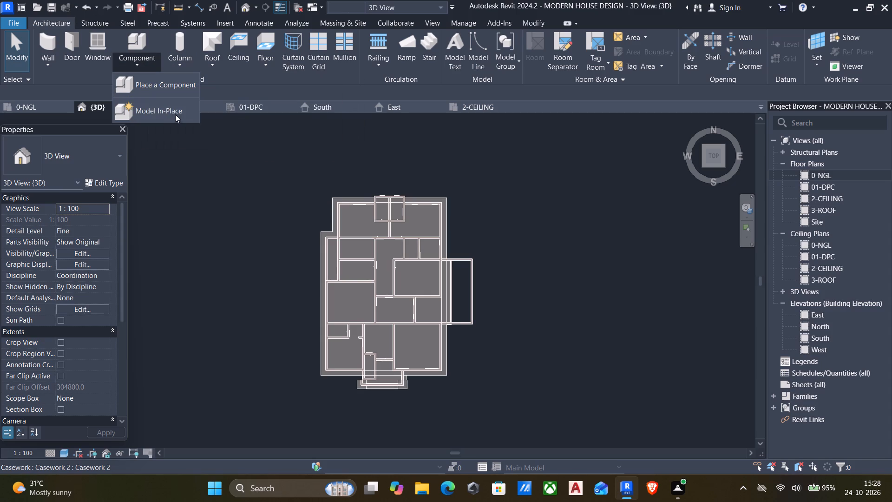
left_click(159, 106)
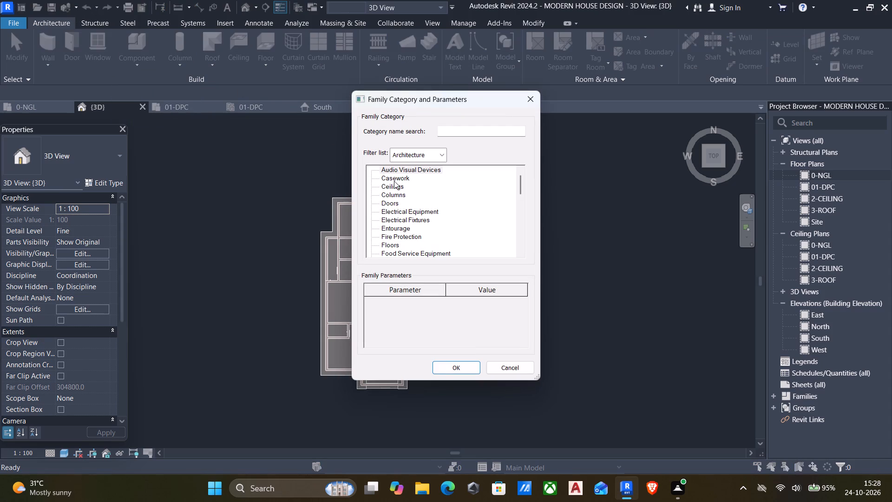
left_click(396, 178)
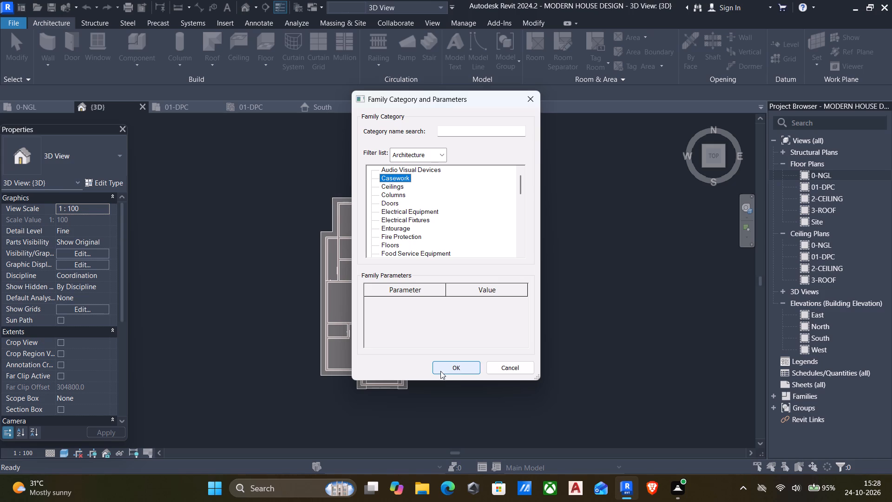
left_click(446, 370)
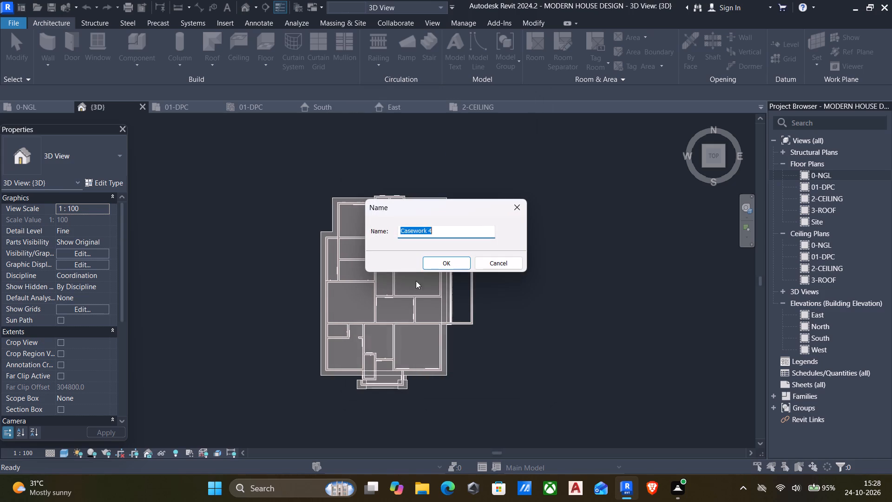
left_click(441, 259)
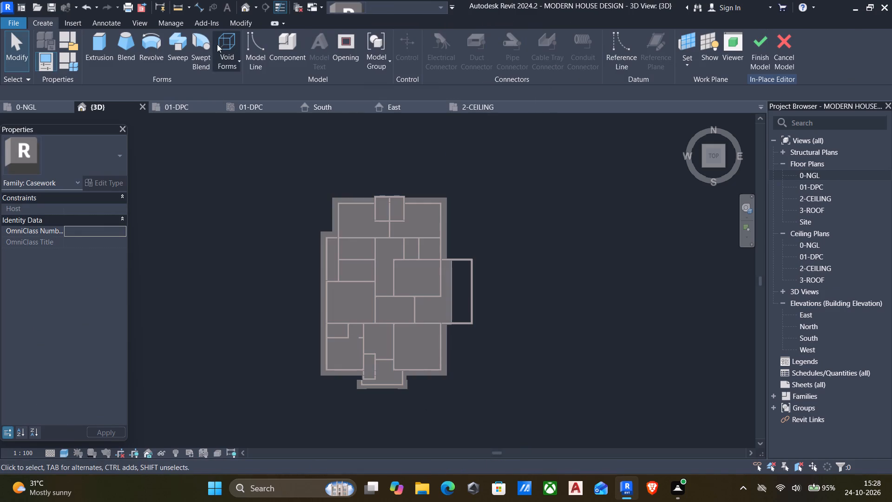
Start a sweep and sketch its path along the porch wall's outer west return and about 5135 mm front face.
left_click(175, 42)
left_click(554, 41)
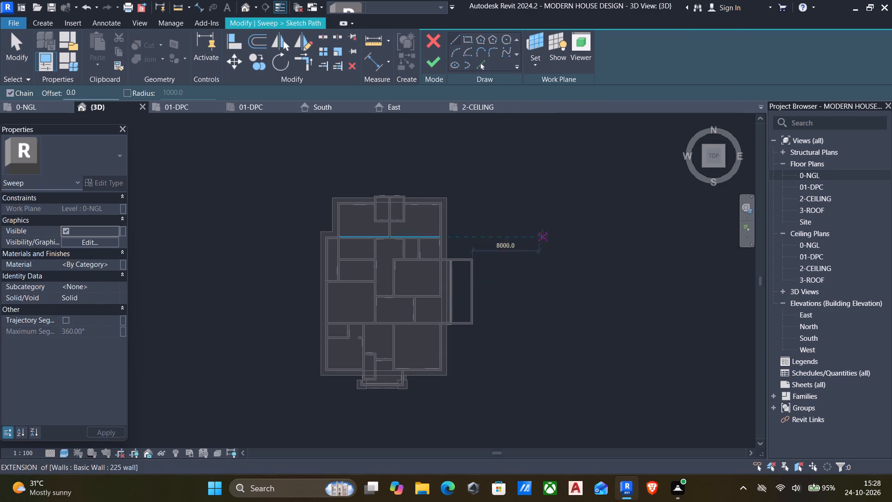
middle_click_drag(479, 305, 551, 256)
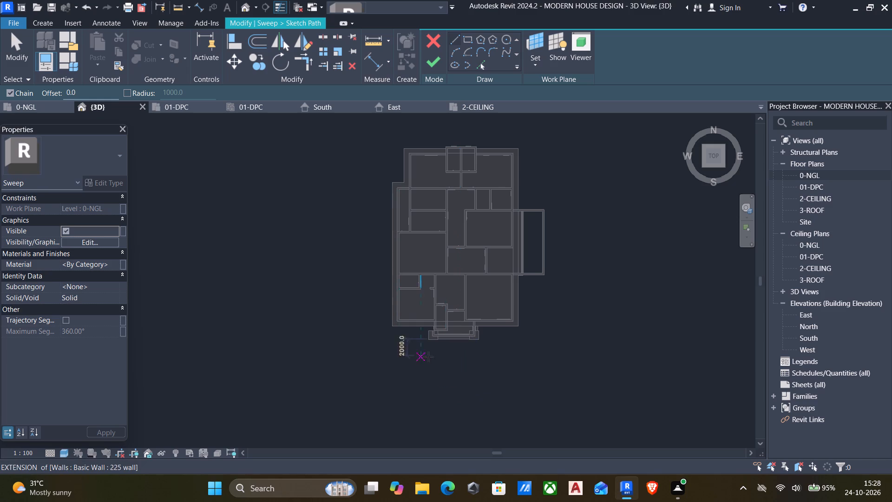
scroll(432, 357, "up", 11)
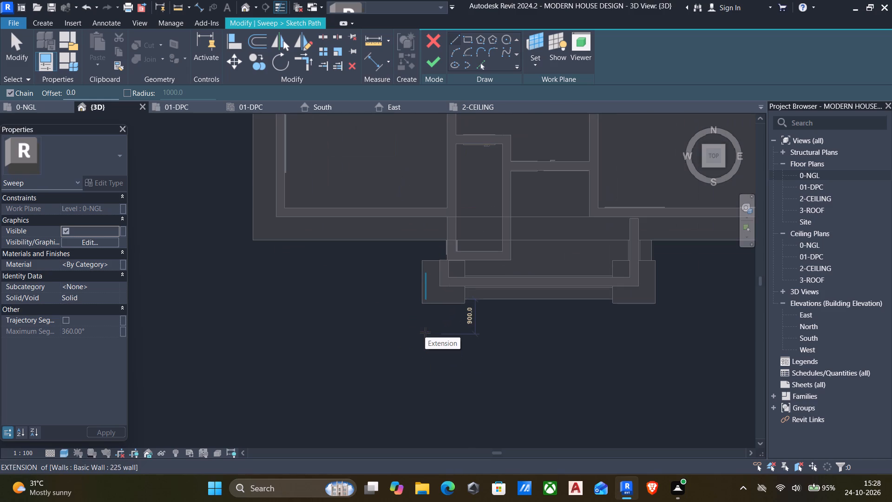
scroll(435, 278, "up", 8)
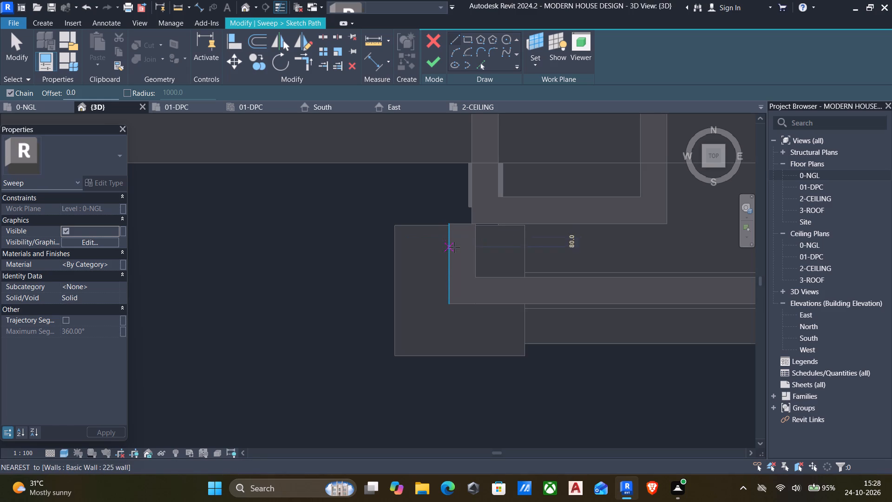
left_click(448, 225)
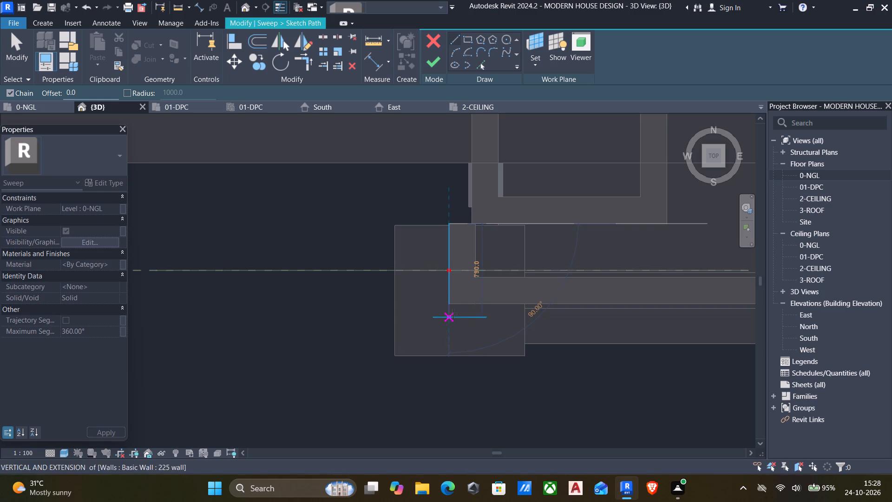
left_click(451, 305)
middle_click_drag(521, 295, 313, 301)
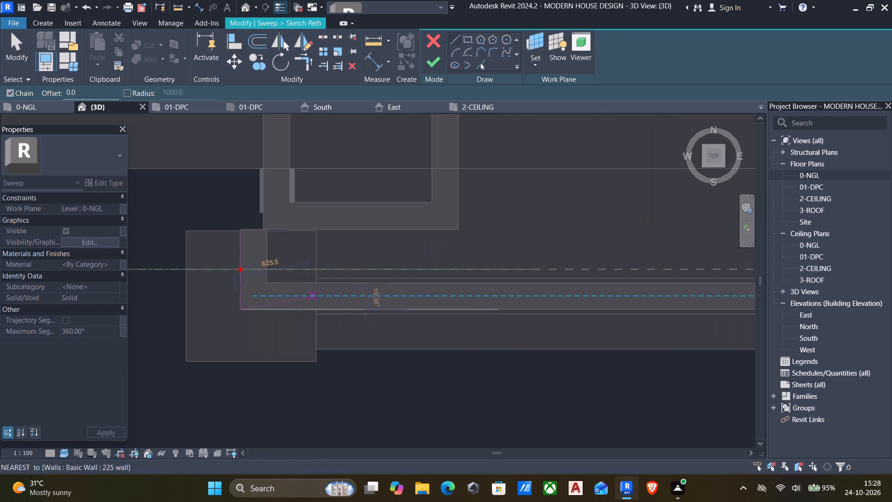
scroll(454, 337, "down", 2)
middle_click_drag(522, 330, 475, 336)
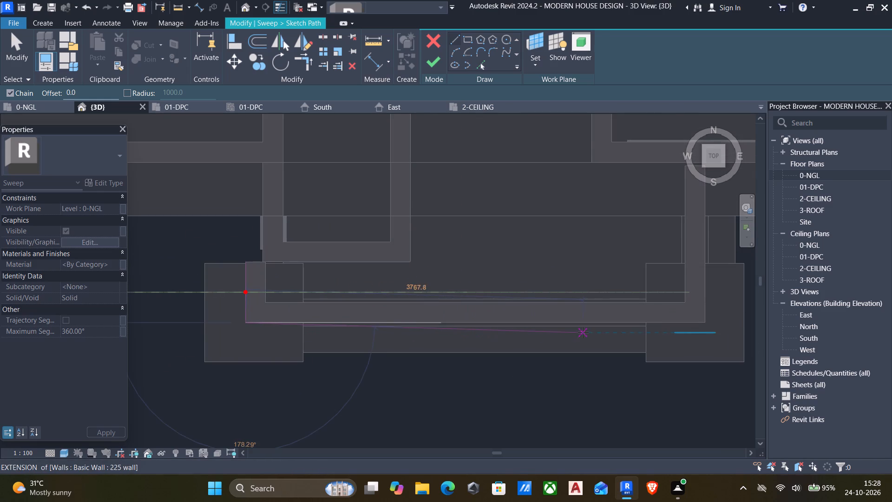
left_click(706, 321)
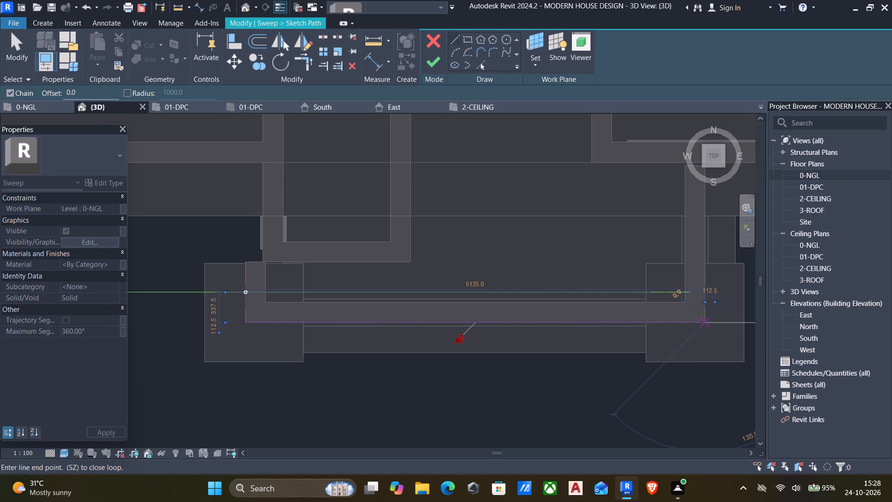
Continue the sweep path along the porch's outer east wall and extend it about 1600 mm further into the house.
middle_click_drag(706, 323, 653, 437)
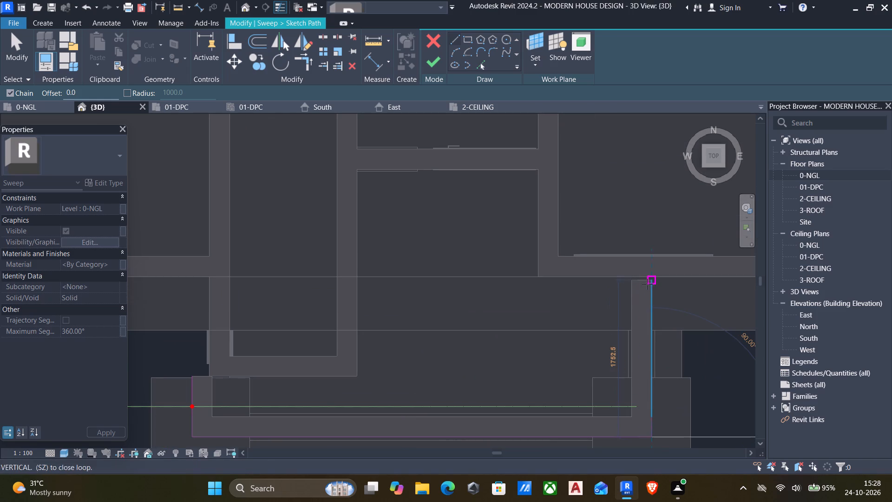
scroll(650, 271, "up", 4)
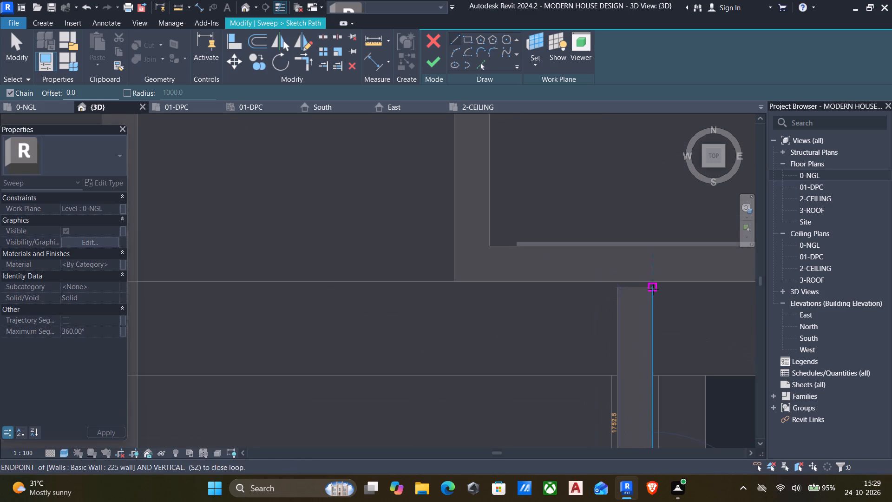
left_click(654, 280)
scroll(633, 313, "down", 6)
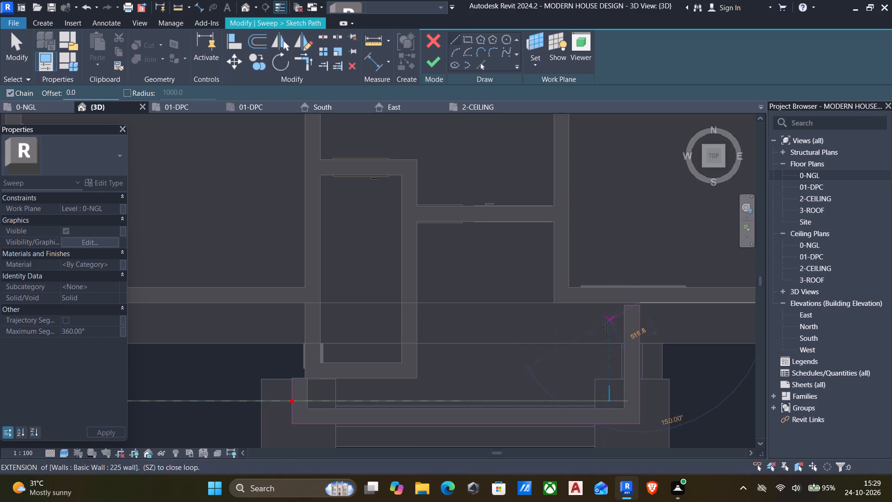
left_click(644, 193)
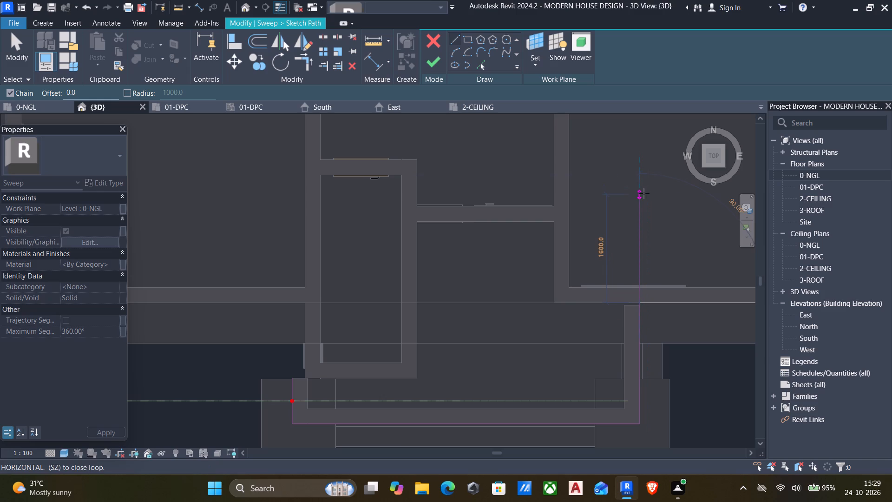
key("Escape")
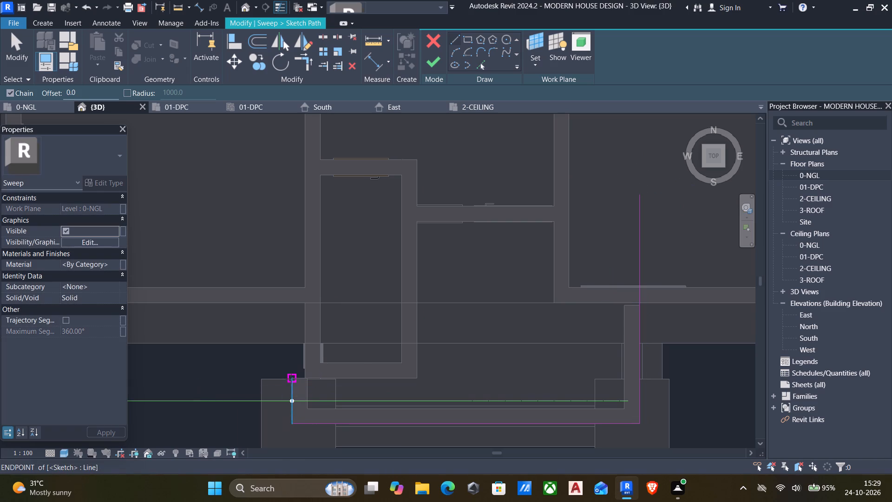
Extend the path's west end straight back into the house to match the east side, and finish the path sketch.
left_click(291, 379)
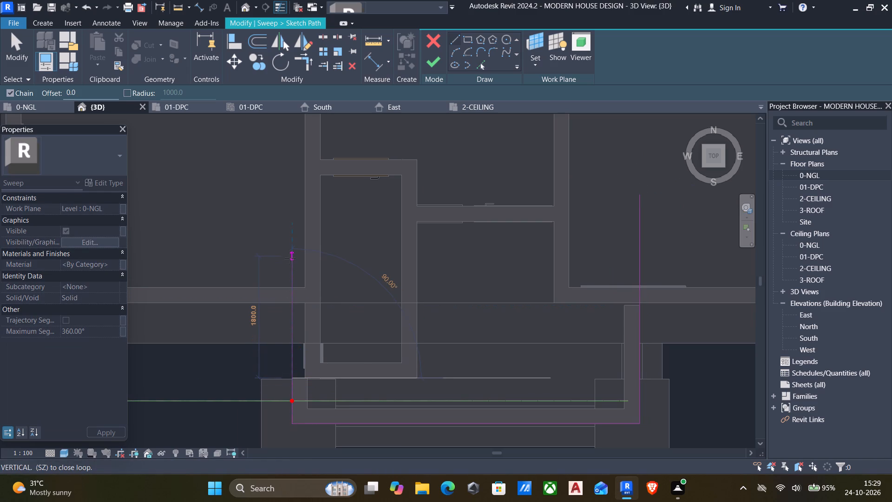
left_click(289, 196)
key("Escape")
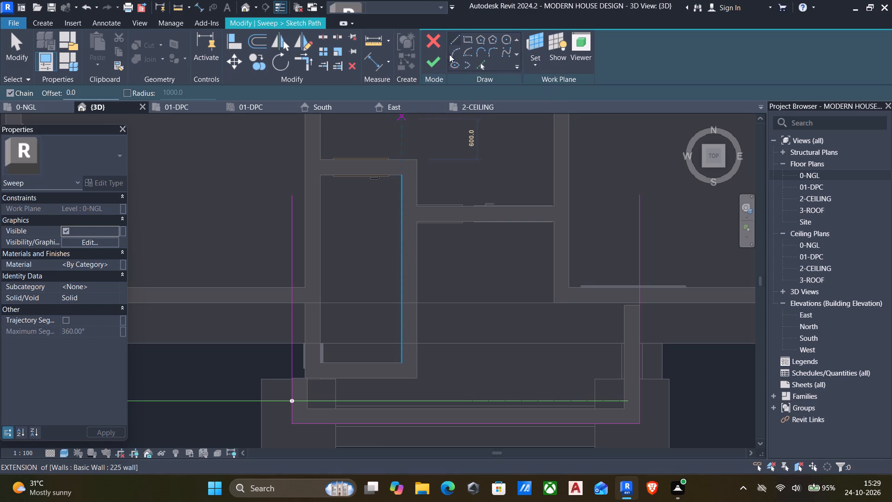
left_click(433, 63)
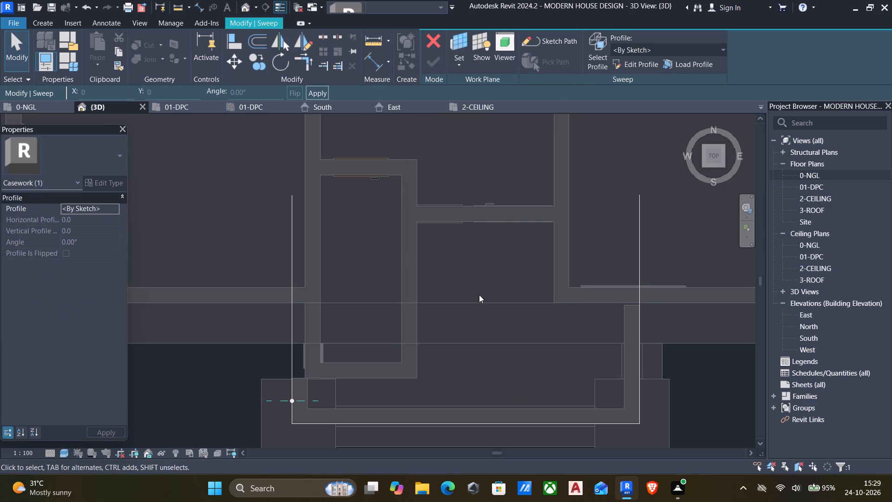
Open the sweep's profile sketch in the front view, ready to draw at the porch wall's top west corner.
scroll(468, 330, "down", 3)
middle_click_drag(466, 345, 469, 144, "shift")
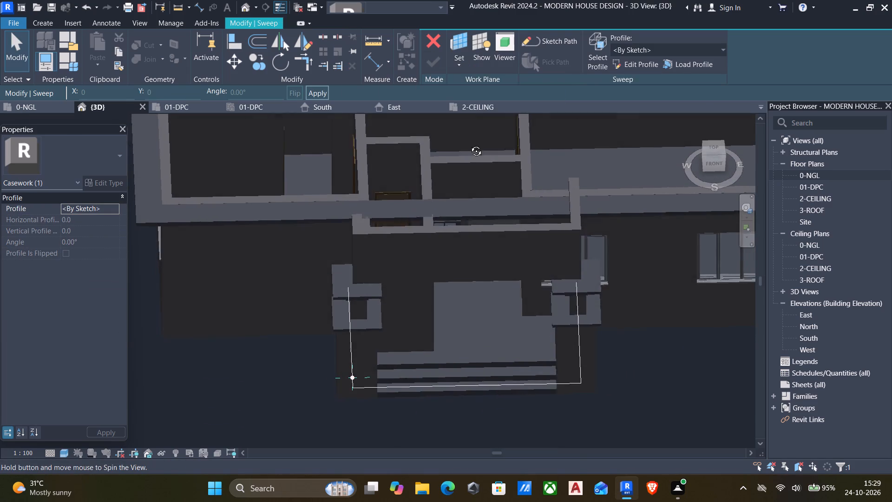
middle_click_drag(469, 144, 469, 144, "shift")
middle_click_drag(508, 235, 521, 183)
left_click(643, 60)
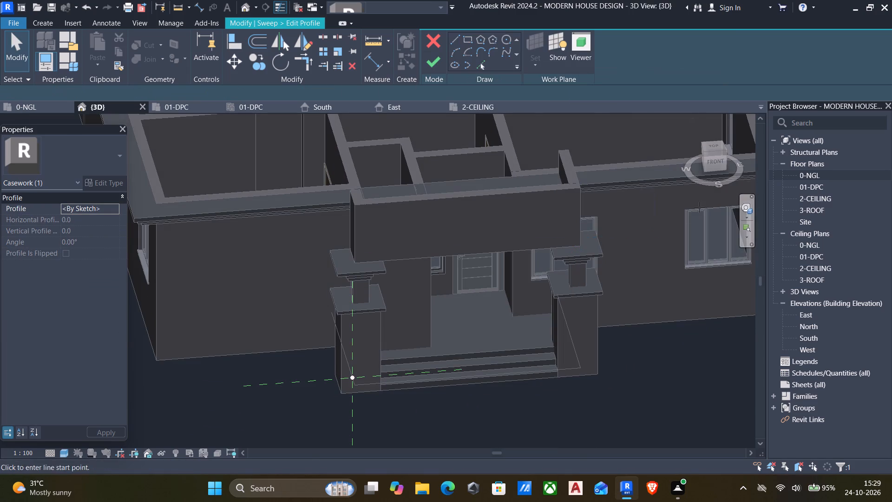
left_click(714, 160)
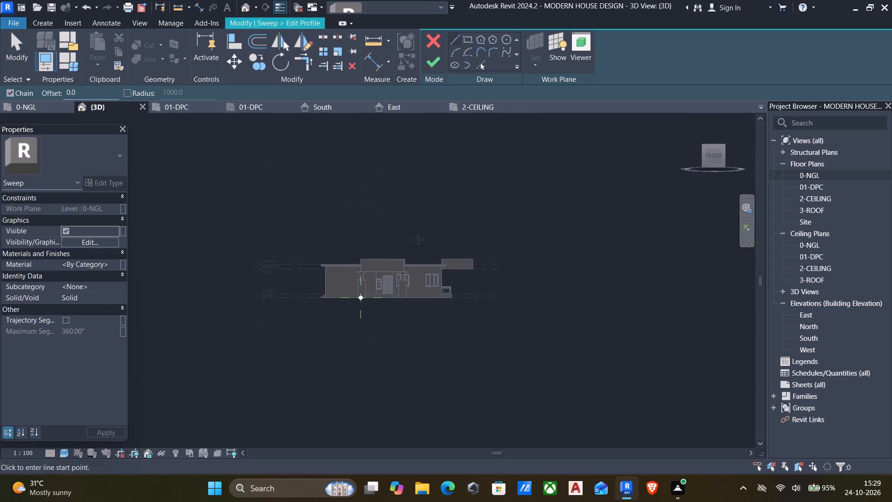
scroll(354, 306, "up", 5)
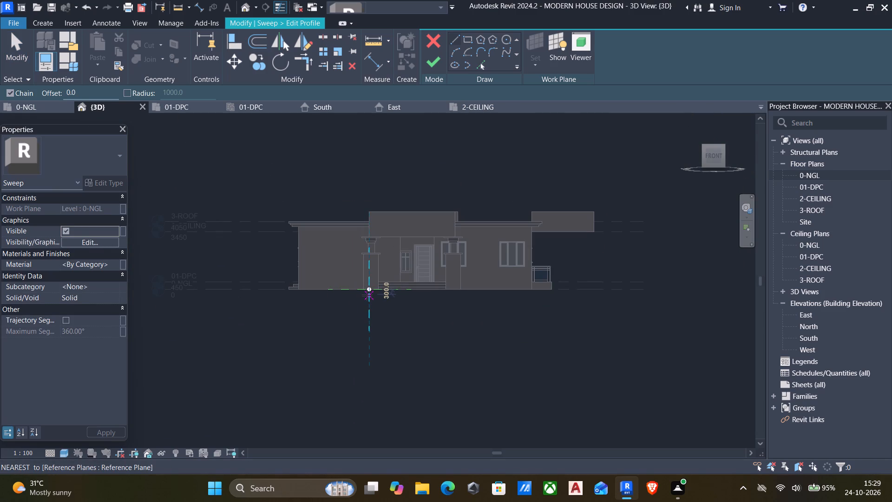
scroll(377, 203, "up", 9)
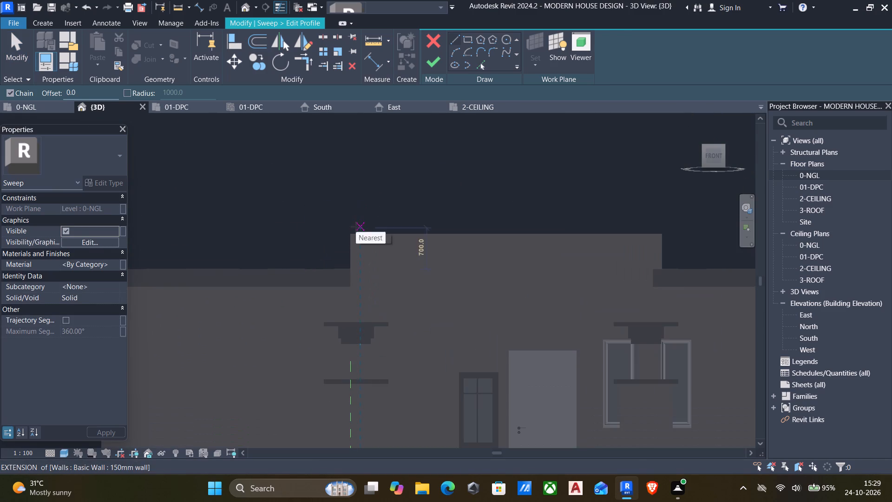
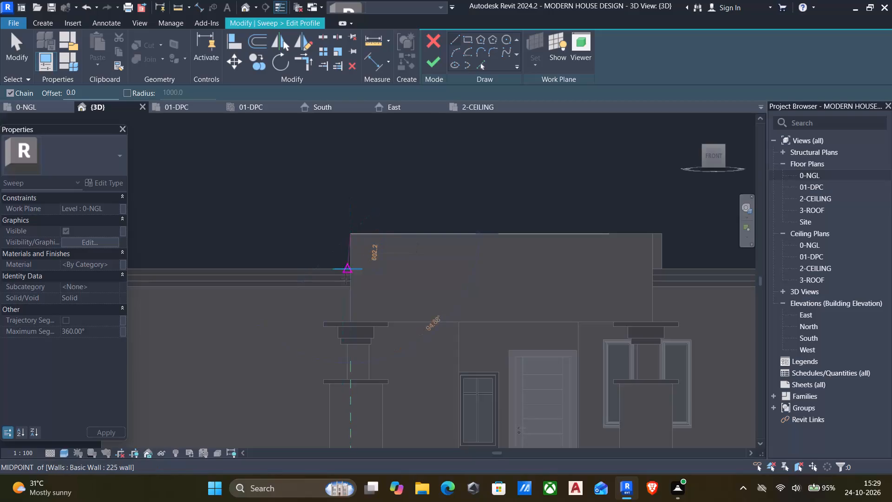
Draw the profile's 300 mm line down the porch wall's west edge, then 400 mm outward and 100 mm up.
type("300")
key("Return")
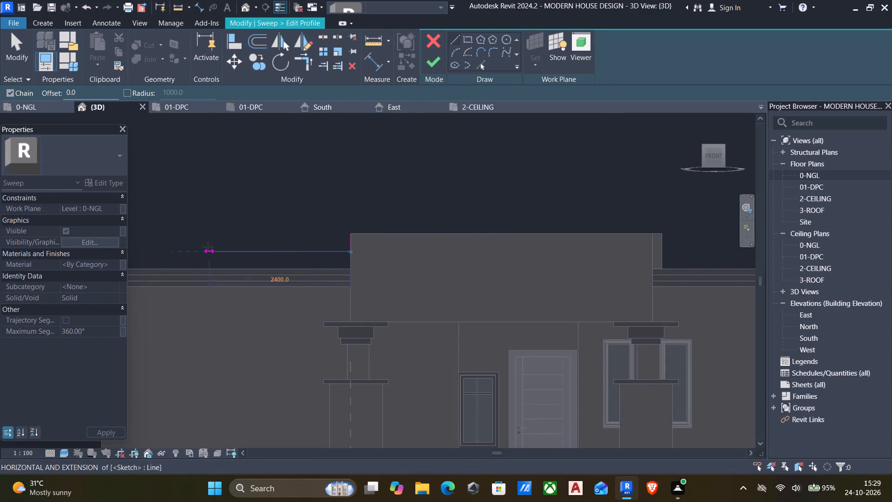
type("400")
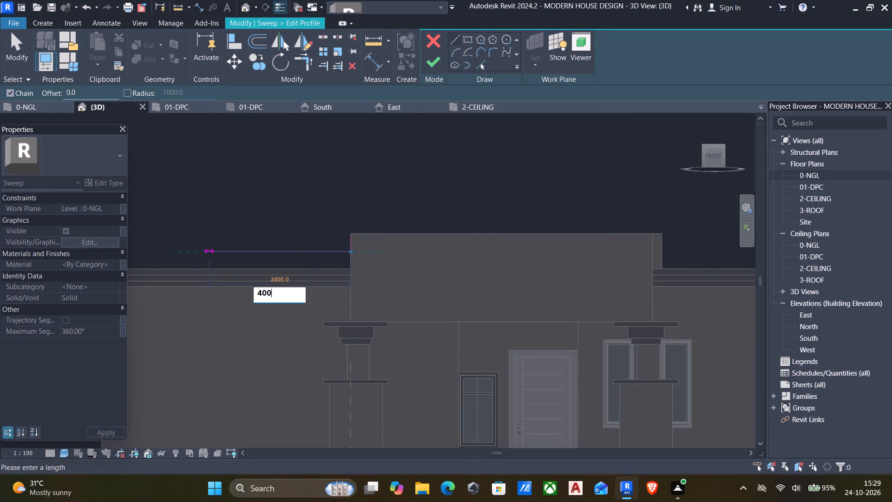
key("Return")
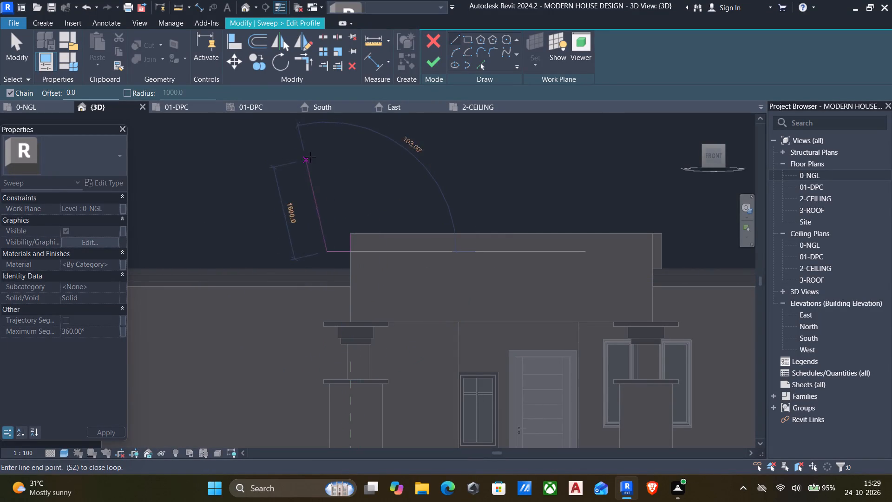
scroll(331, 143, "up", 4)
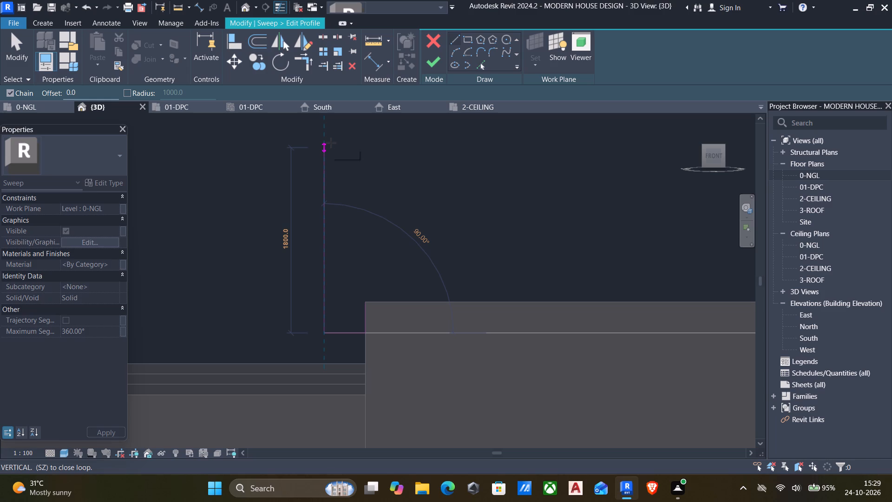
type("100")
key("Return")
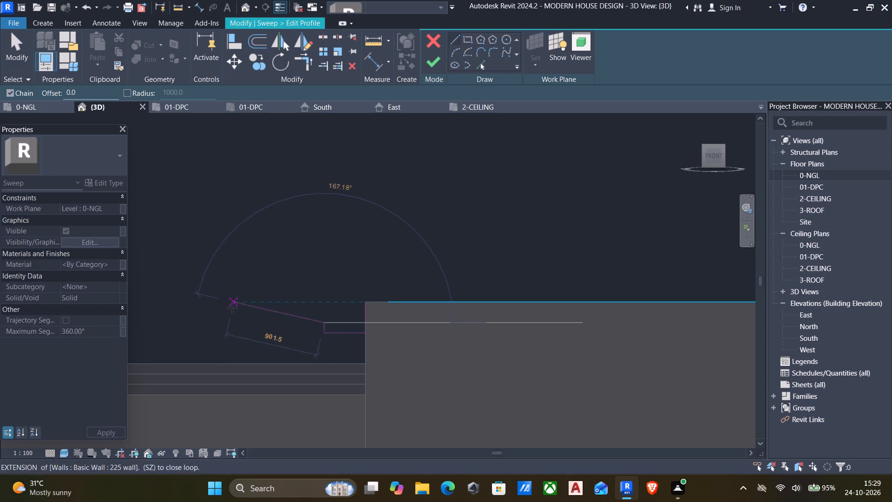
Add two stepped offsets, each 100 mm outward and 100 mm up, and close the profile at the wall's top corner.
type("1000")
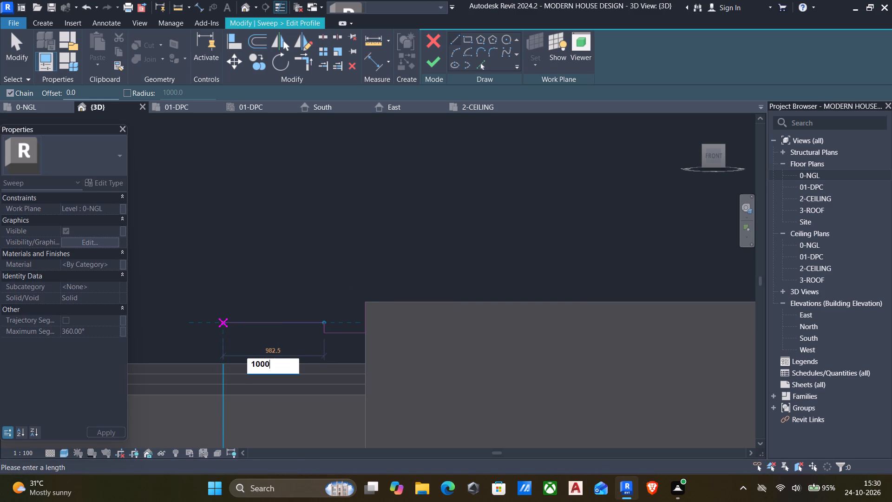
key("BackSpace")
key("Return")
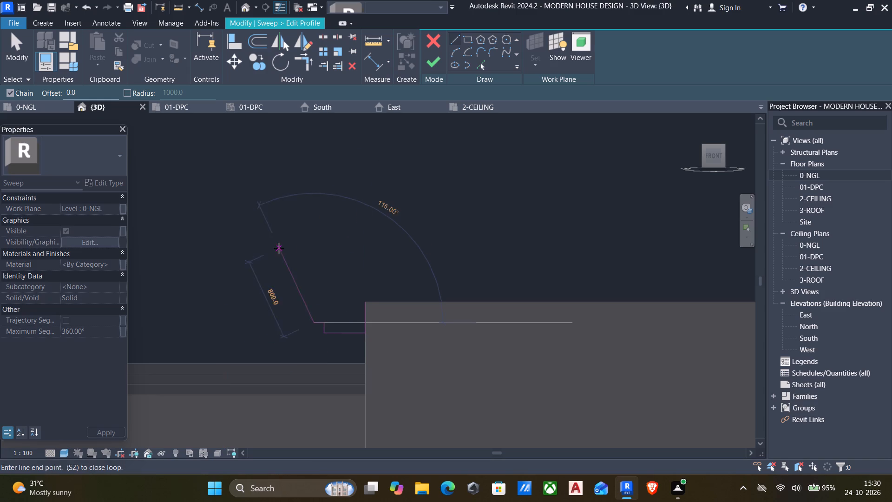
type("100")
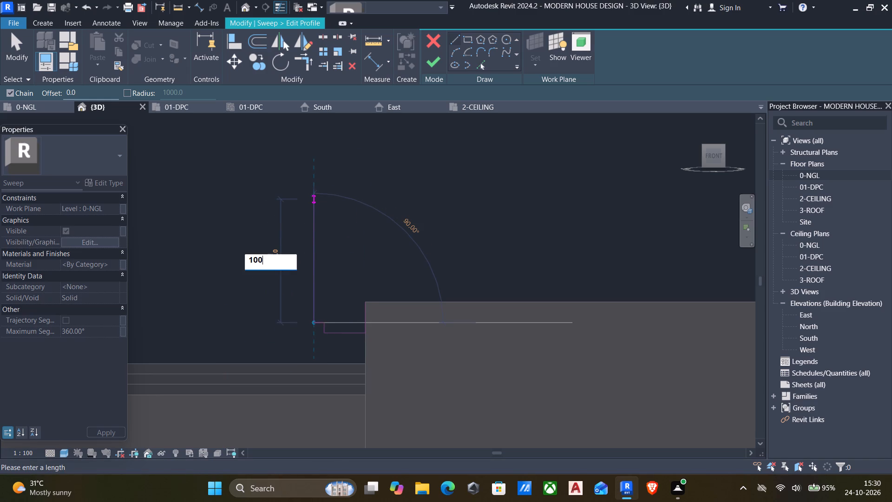
key("Return")
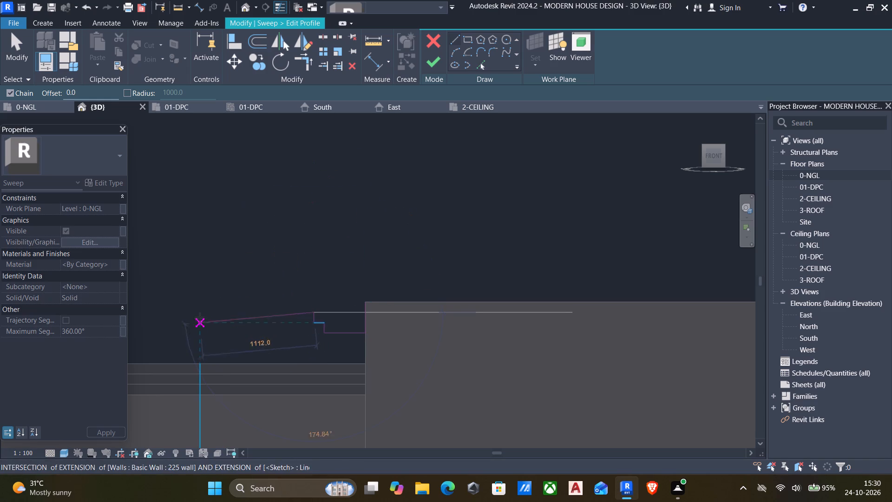
type("100")
key("Return")
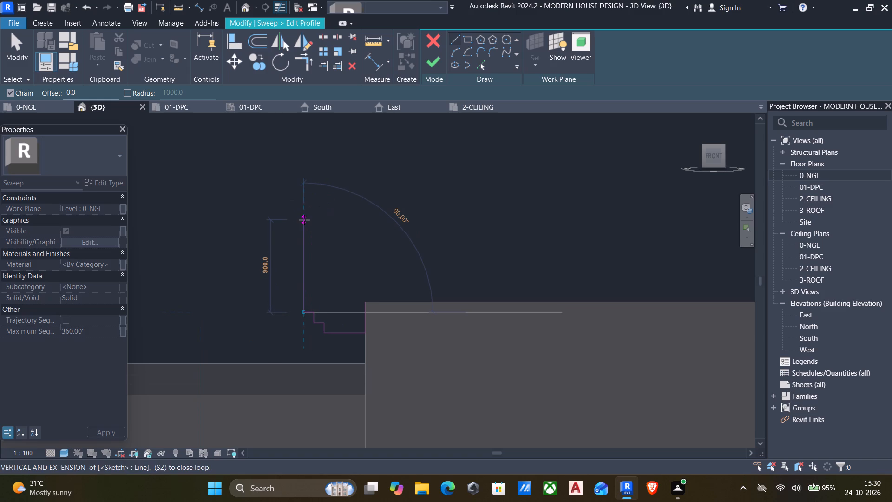
type("100")
key("Return")
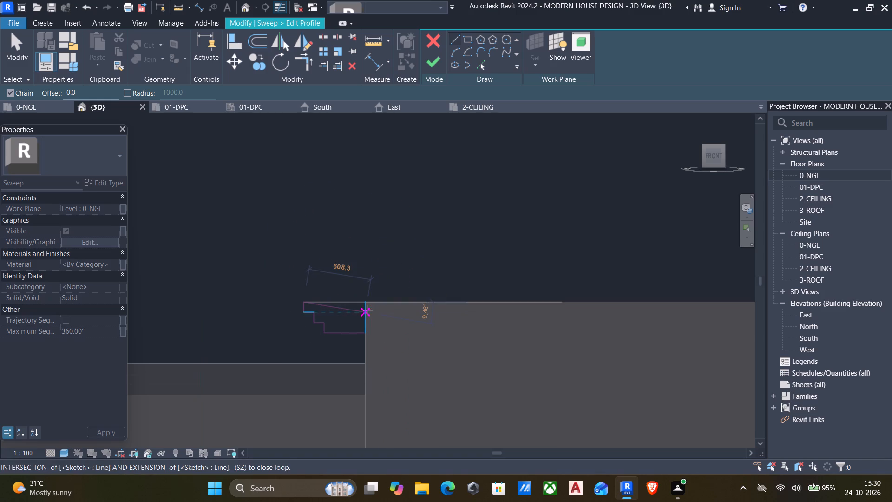
left_click(366, 303)
key("Escape")
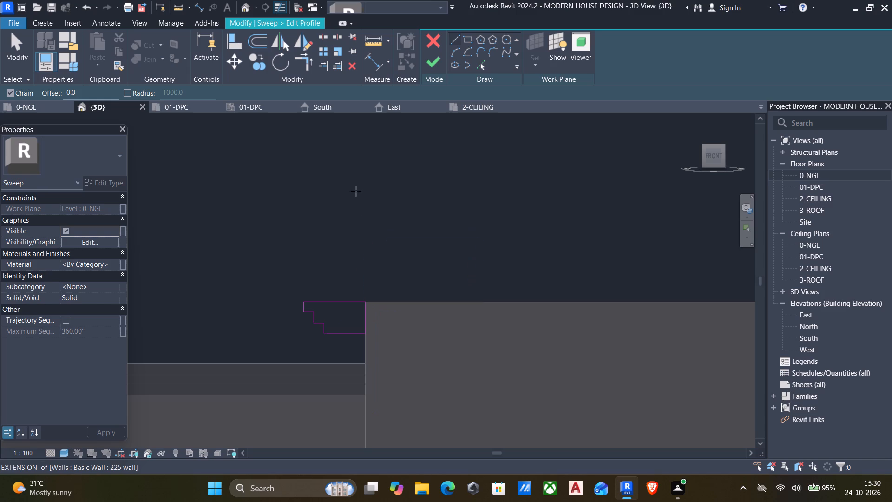
Finish the stepped profile and the sweep, and inspect the cornice around the porch wall.
left_click(429, 57)
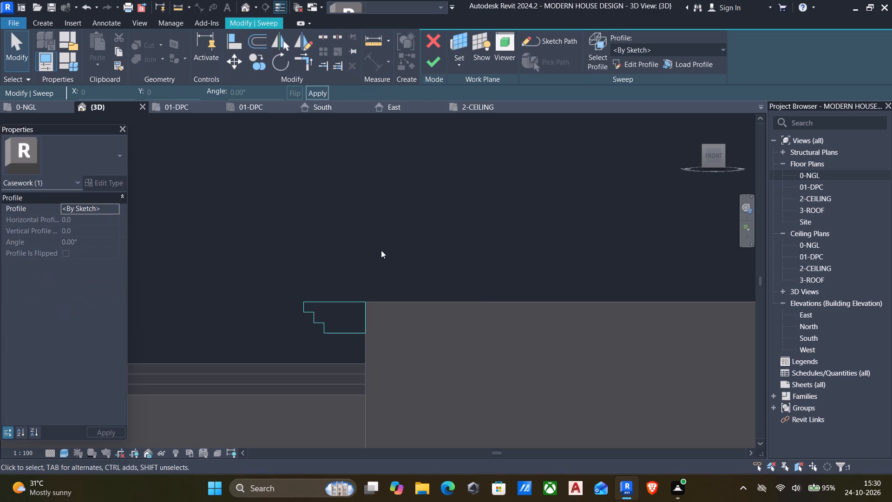
left_click(430, 60)
scroll(411, 277, "down", 6)
middle_click_drag(397, 303, 531, 456, "shift")
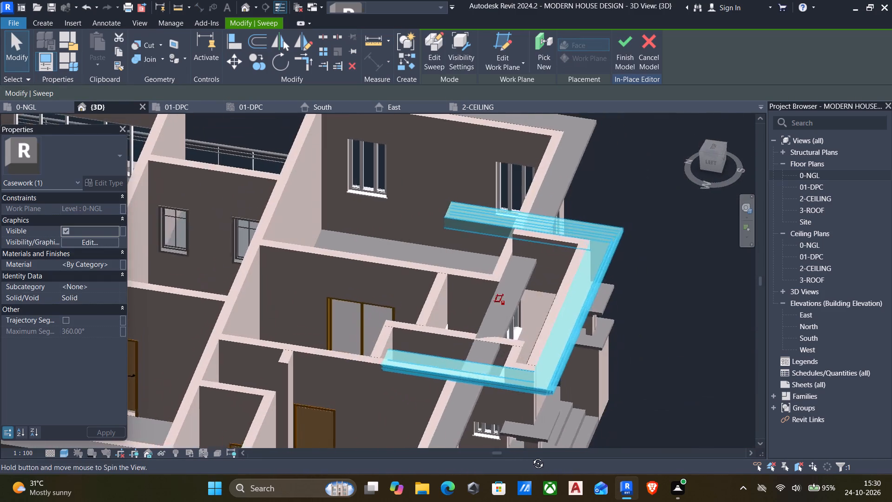
middle_click_drag(531, 456, 334, 342, "shift")
middle_click_drag(358, 355, 335, 361, "shift")
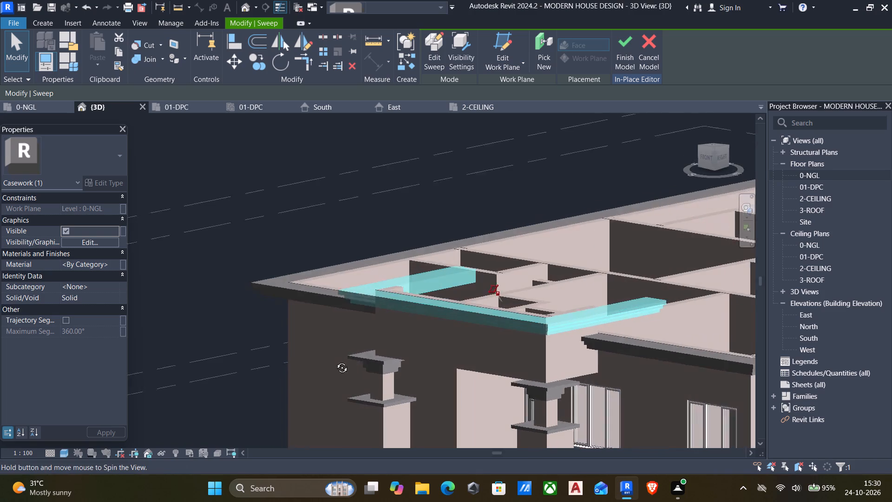
middle_click_drag(335, 361, 408, 373, "shift")
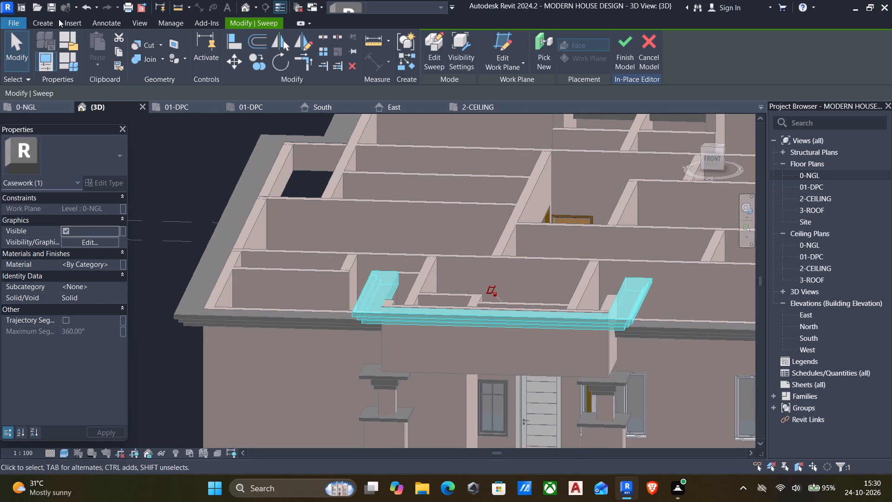
Start another sweep and, in the top view, sketch its path about 3940 mm along the east veranda's outer south wall.
left_click(43, 19)
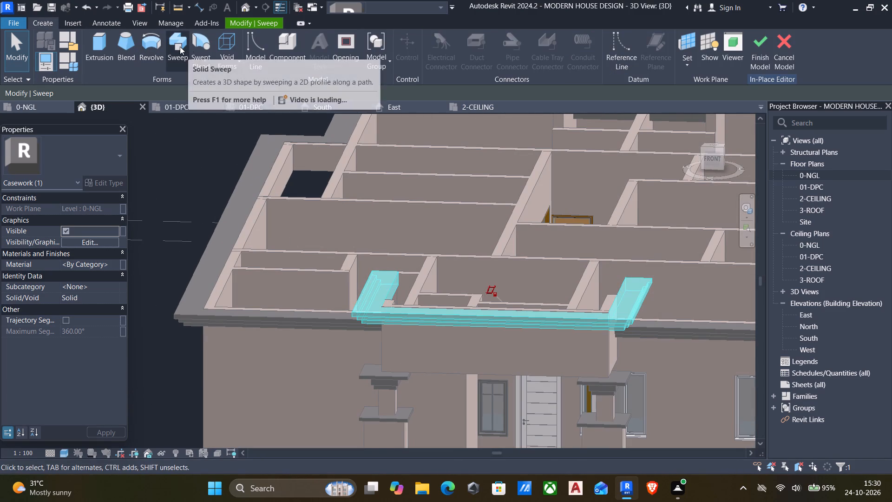
left_click(180, 46)
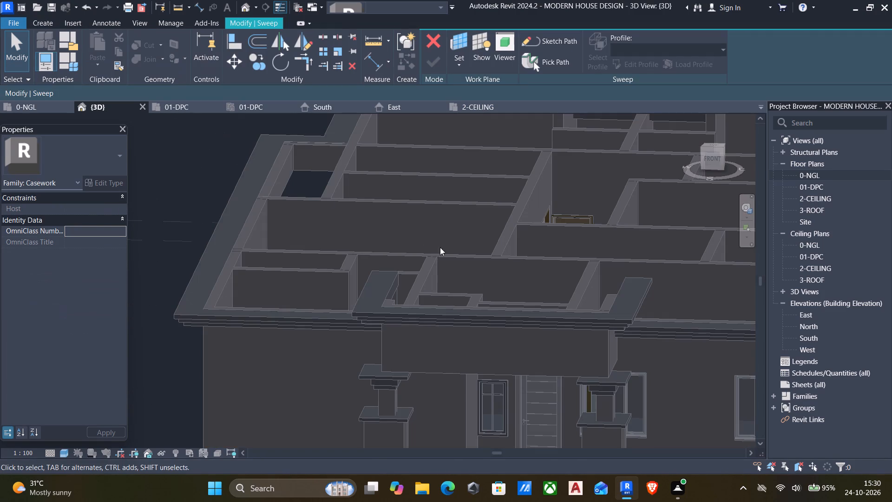
scroll(525, 225, "down", 3)
middle_click_drag(512, 212, 489, 429, "shift")
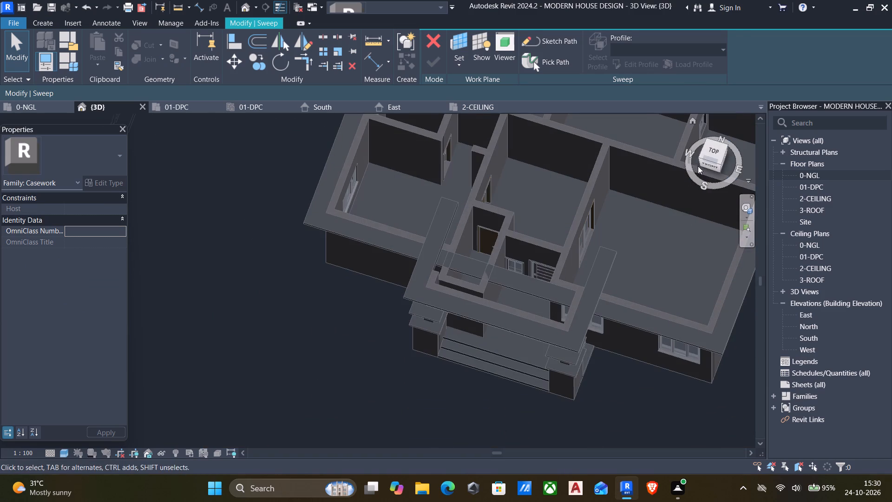
left_click(712, 151)
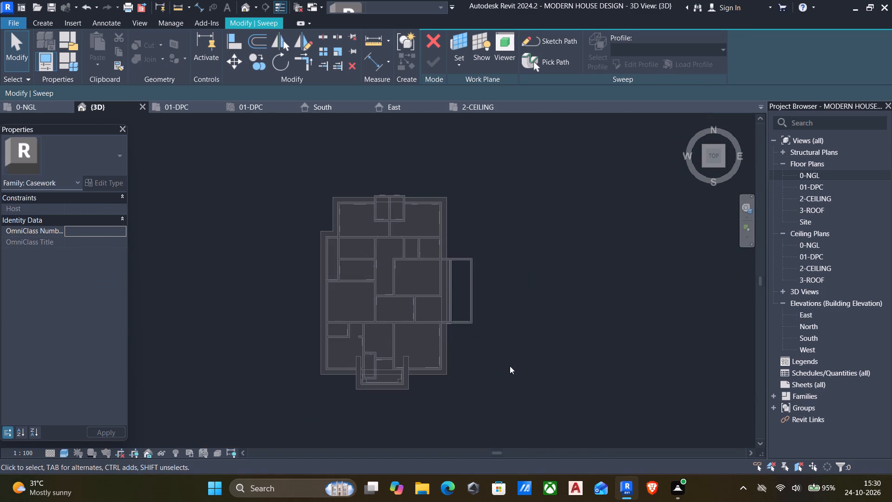
middle_click_drag(520, 377, 355, 372, "shift")
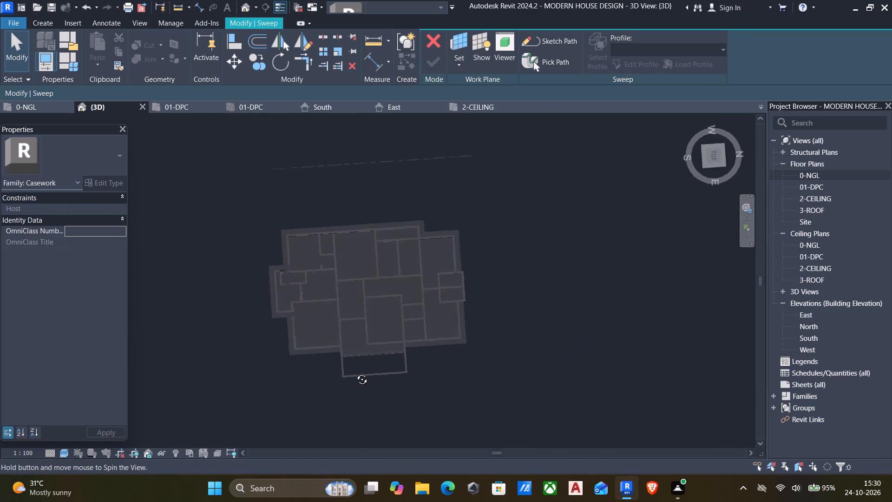
middle_click_drag(355, 372, 352, 372, "shift")
left_click(714, 155)
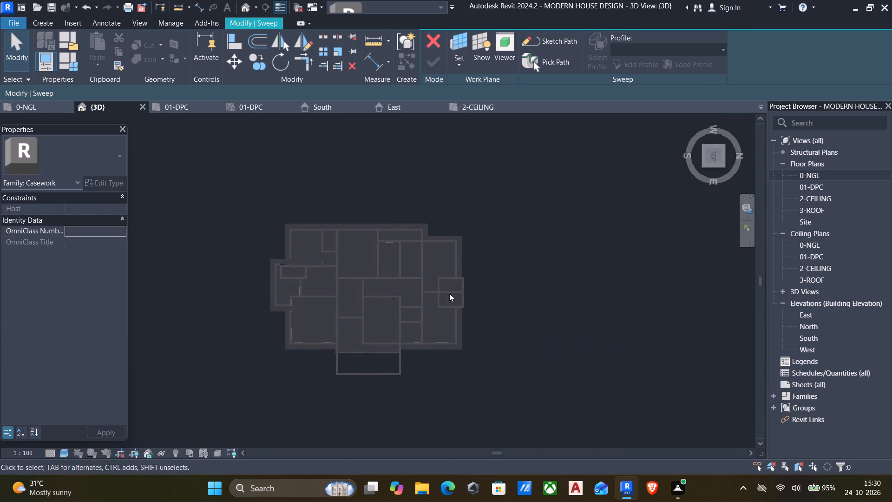
scroll(365, 365, "up", 4)
middle_click_drag(334, 400, 382, 329)
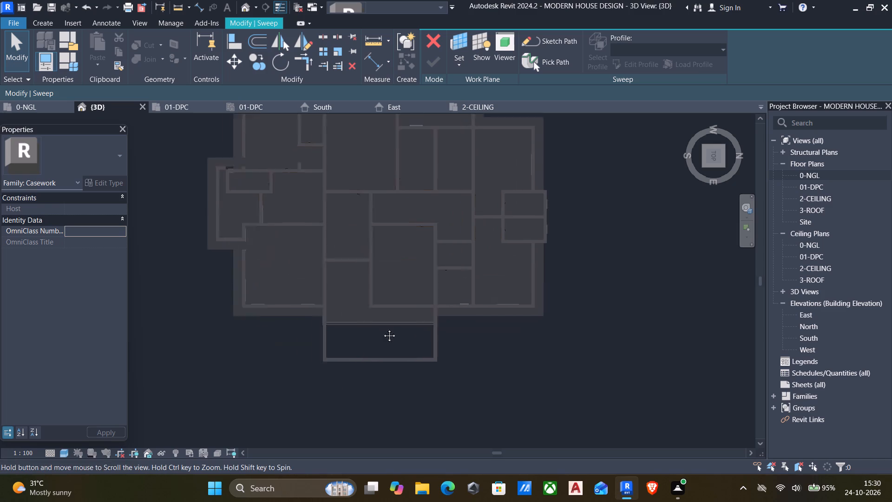
middle_click_drag(382, 329, 411, 295)
left_click(553, 37)
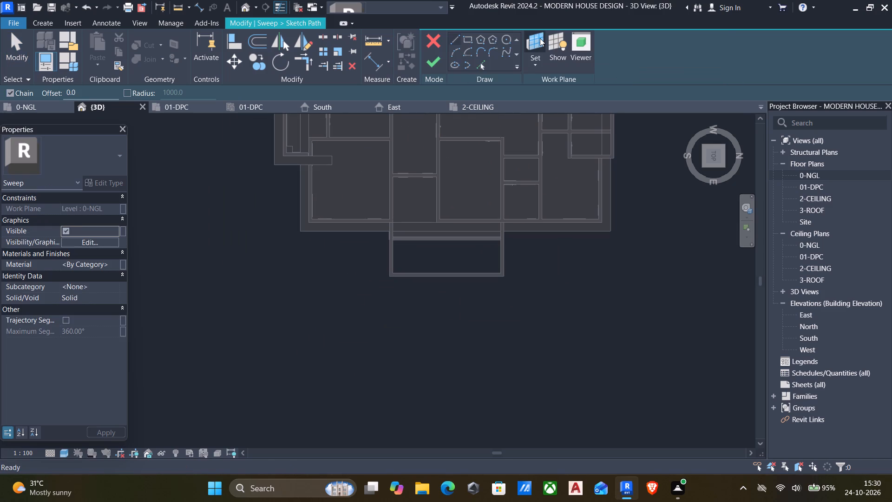
scroll(424, 210, "up", 5)
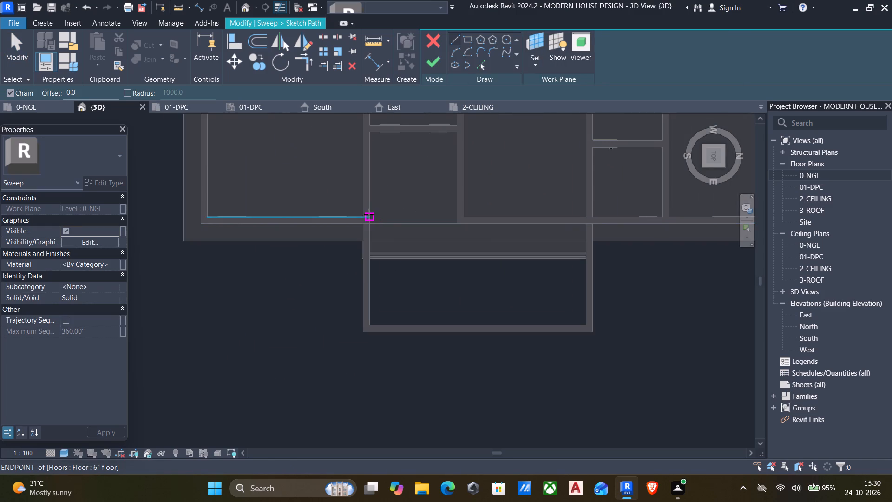
left_click(365, 214)
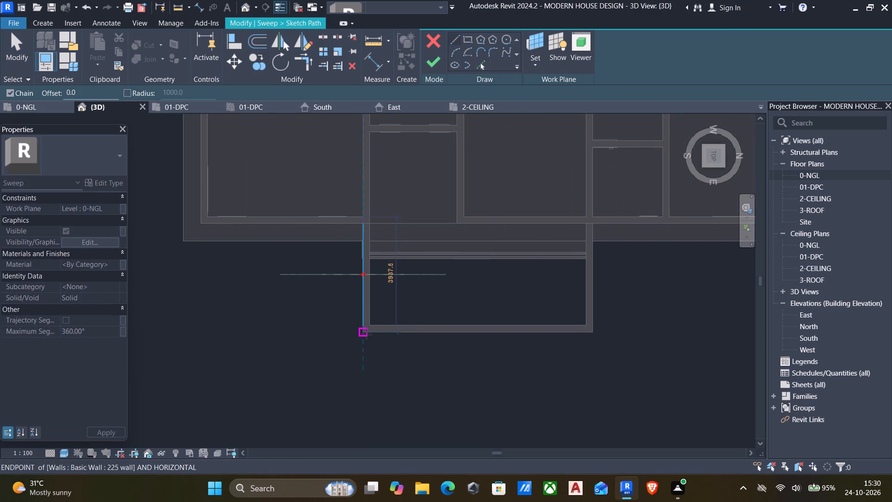
left_click(367, 334)
Continue the path along the veranda's 7875 mm east face and about 5140 mm back along its north side, and finish it.
left_click(596, 332)
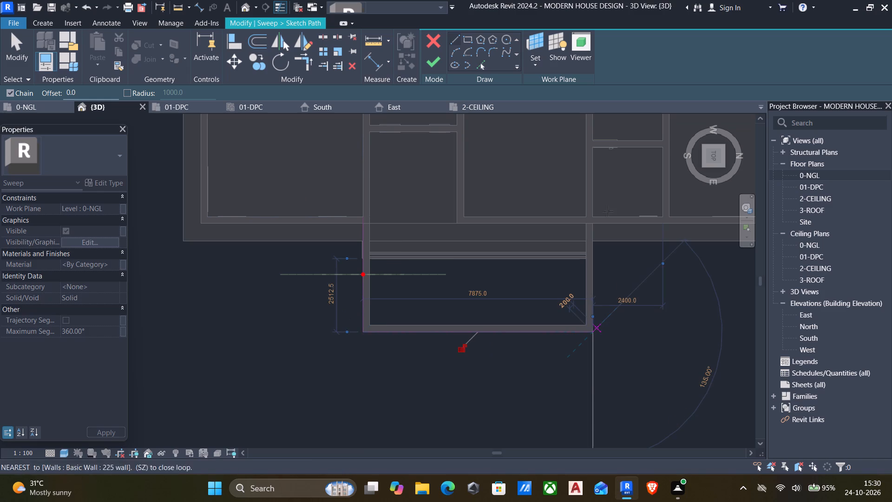
left_click(597, 178)
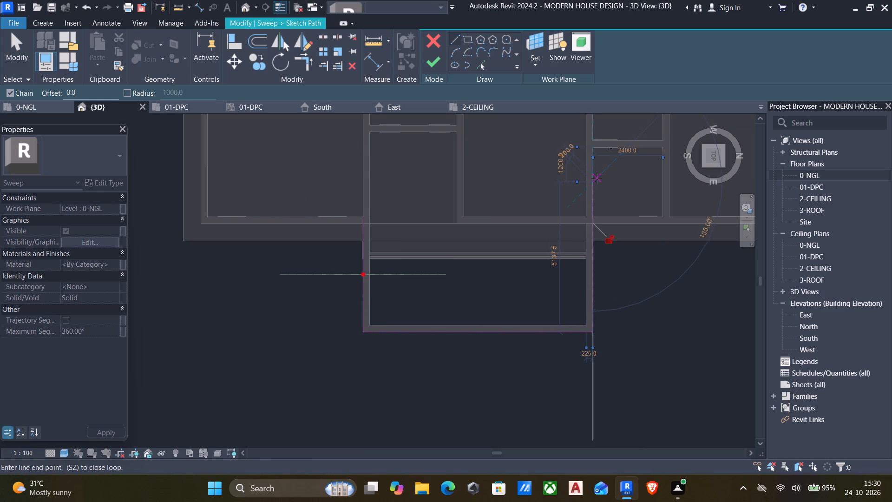
key("Escape")
key("Escape")
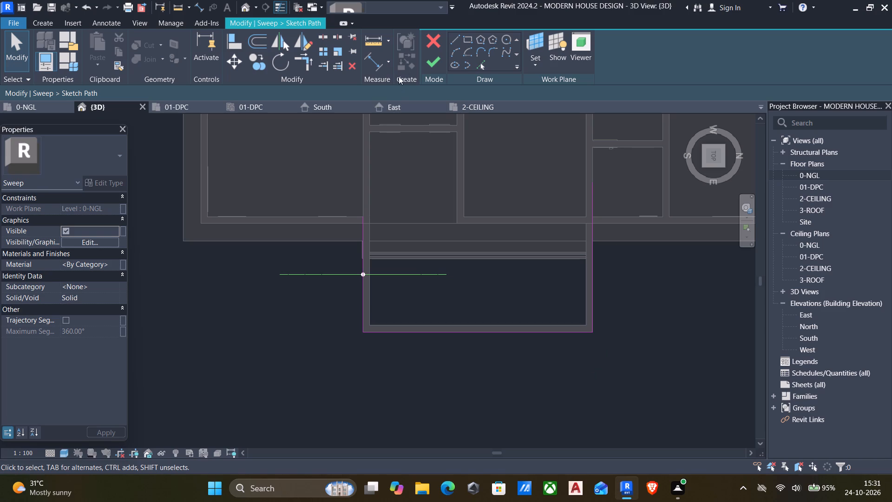
left_click(429, 64)
Open the veranda sweep's profile for sketching at the top north corner of the raised wall, seen from the east.
scroll(513, 317, "down", 4)
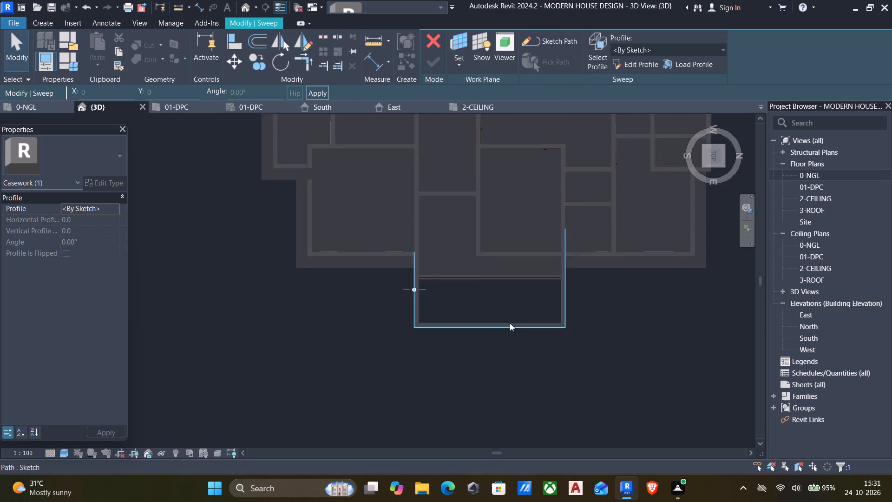
middle_click_drag(472, 351, 489, 140, "shift")
middle_click_drag(524, 317, 518, 295, "shift")
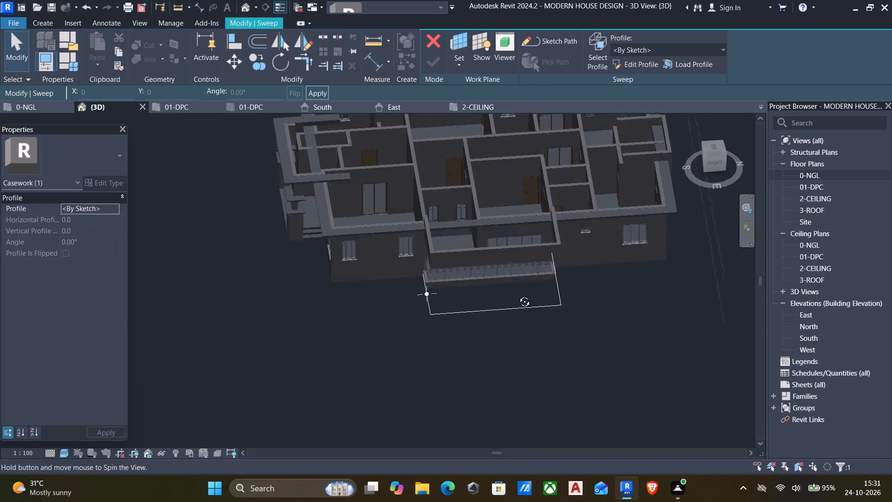
middle_click_drag(518, 295, 505, 236, "shift")
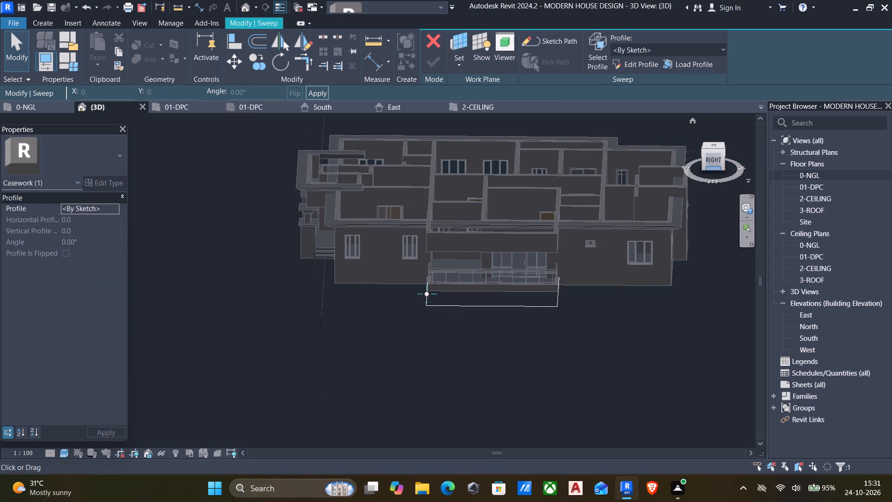
left_click(636, 57)
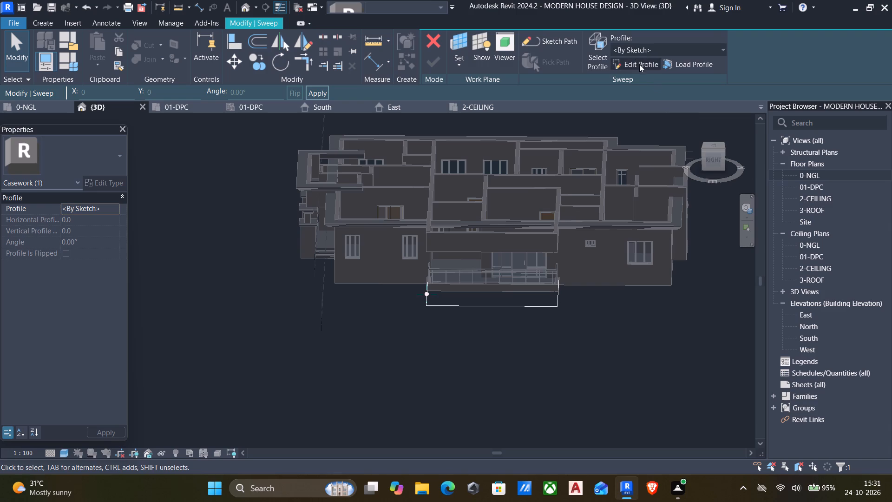
left_click(639, 64)
left_click(711, 161)
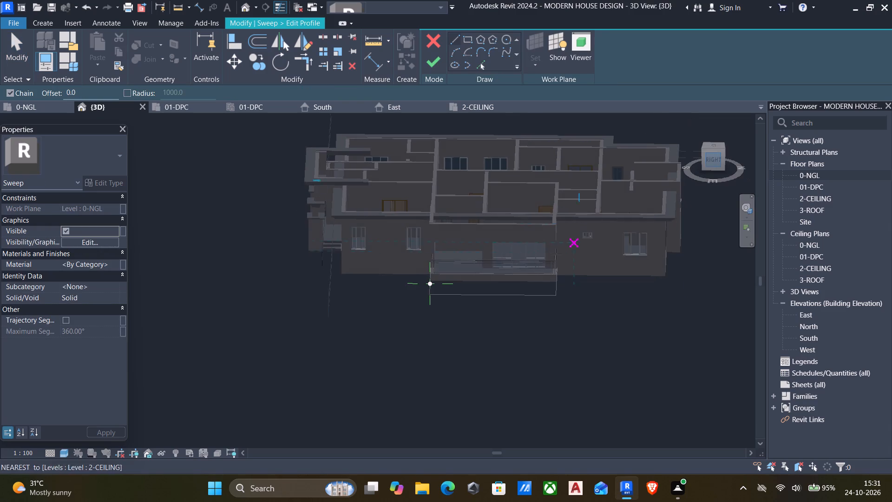
scroll(498, 192, "up", 4)
scroll(452, 320, "up", 5)
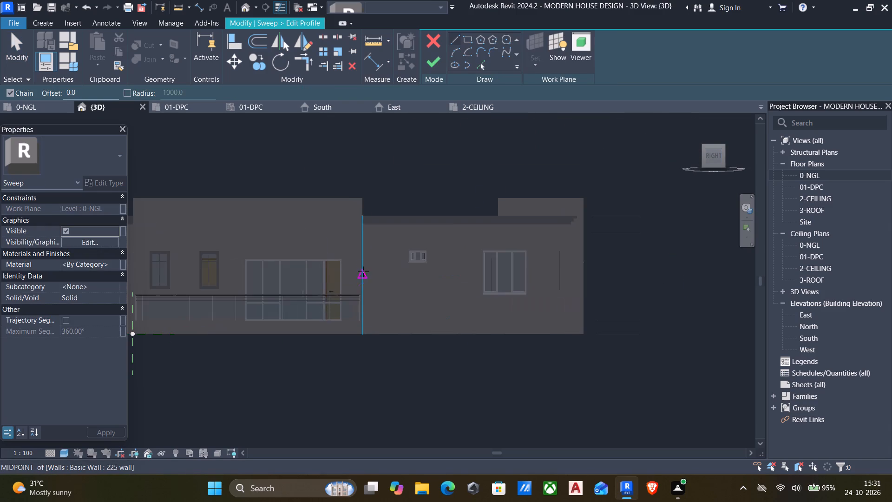
scroll(363, 269, "up", 5)
middle_click_drag(346, 203, 320, 354)
scroll(334, 298, "up", 4)
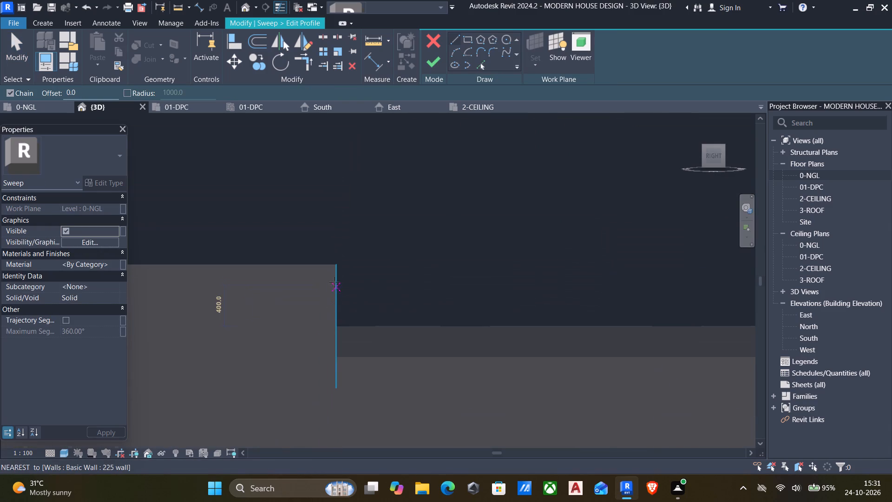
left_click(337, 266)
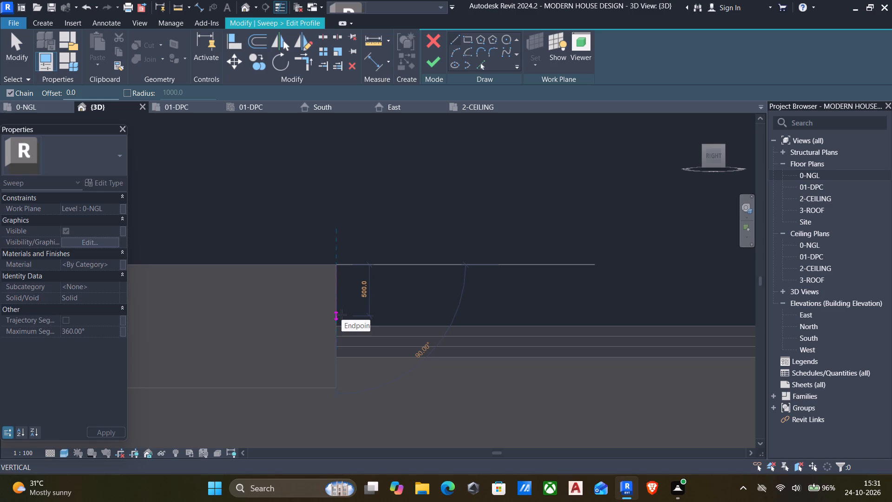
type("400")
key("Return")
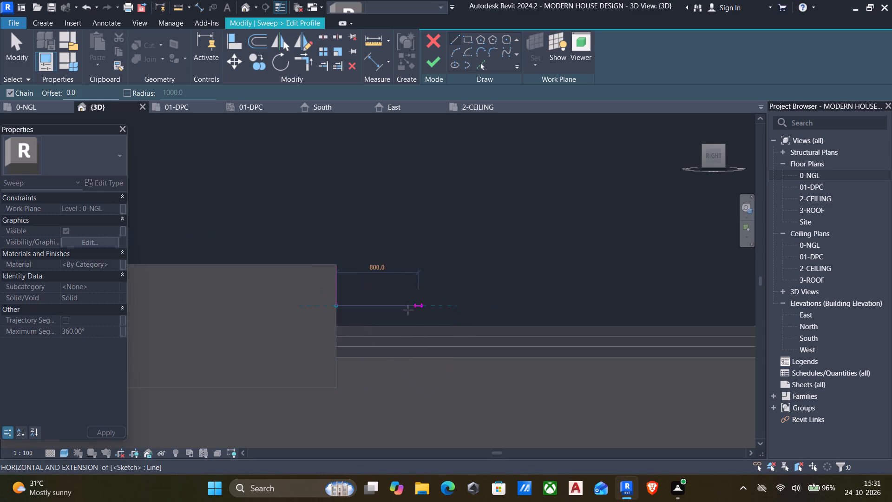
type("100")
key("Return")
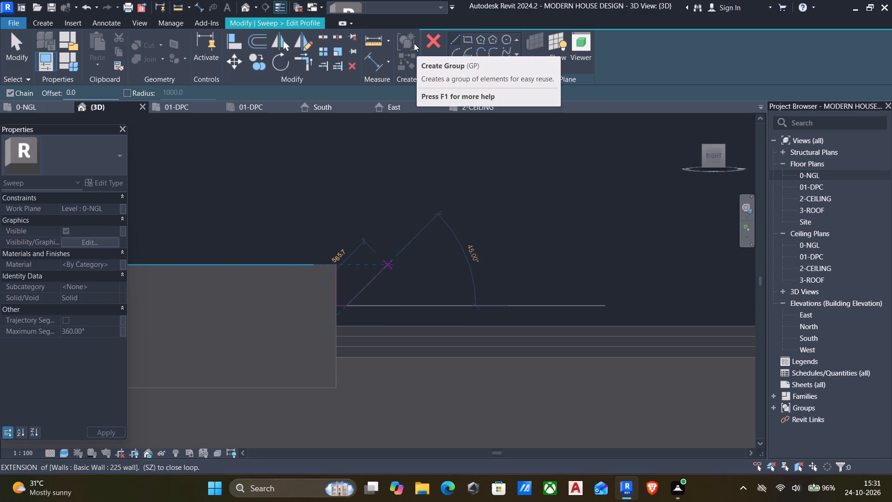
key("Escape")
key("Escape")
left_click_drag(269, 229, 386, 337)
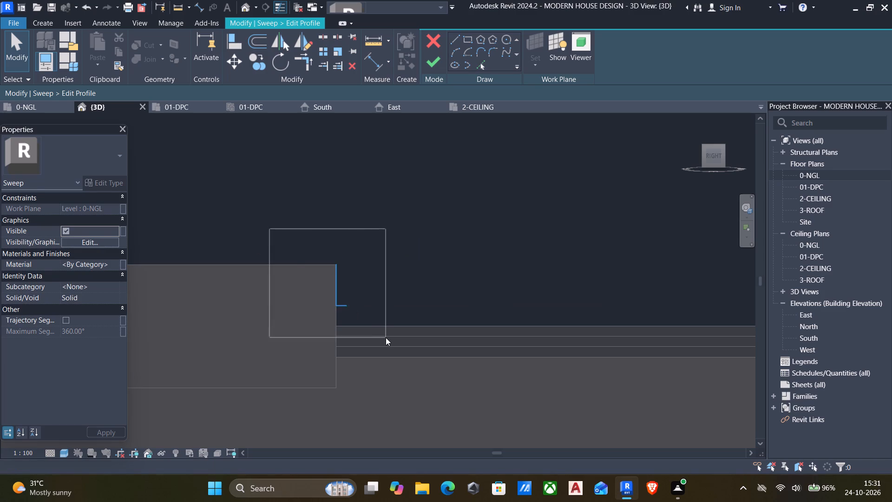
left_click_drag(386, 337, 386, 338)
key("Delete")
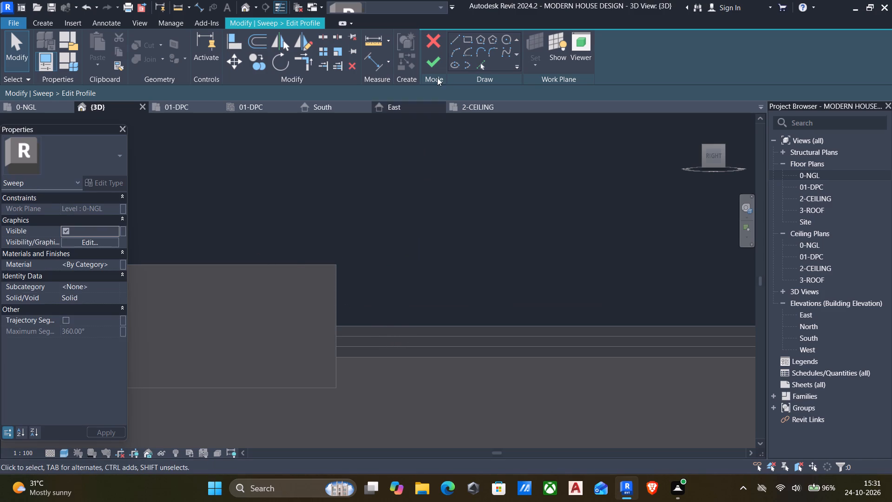
Sketch the profile from the raised wall's top north corner, 300 mm down and 400 mm outward.
left_click(456, 37)
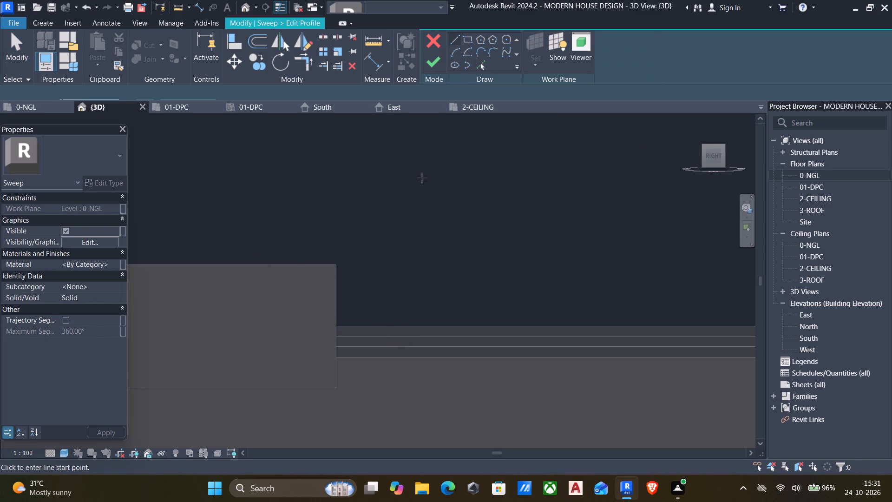
left_click(335, 264)
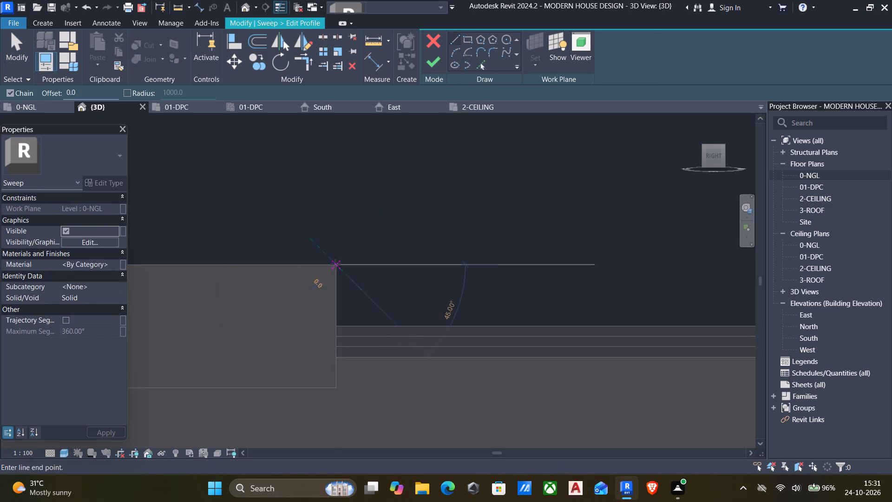
type("300")
key("Return")
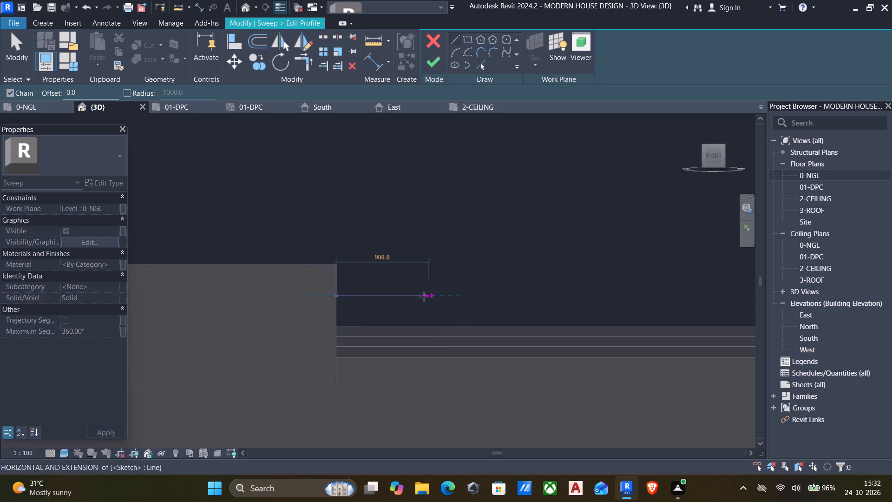
type("400")
key("Return")
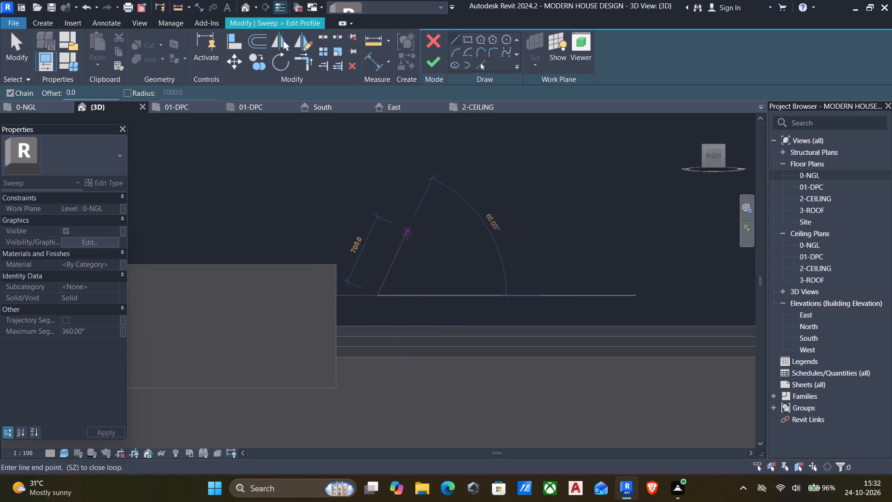
Add three 100 mm rises separated by 100 mm outward treads, close the profile at the wall's top corner, and finish the sketch.
type("100")
key("Return")
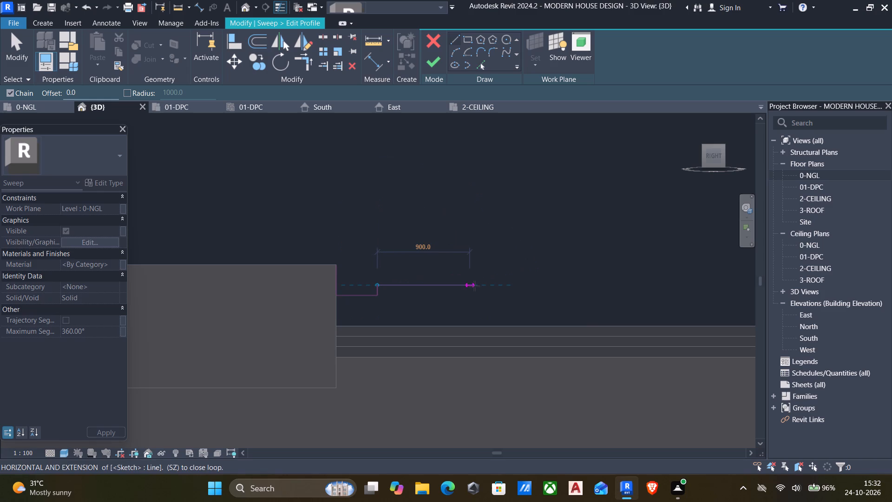
type("100")
key("Return")
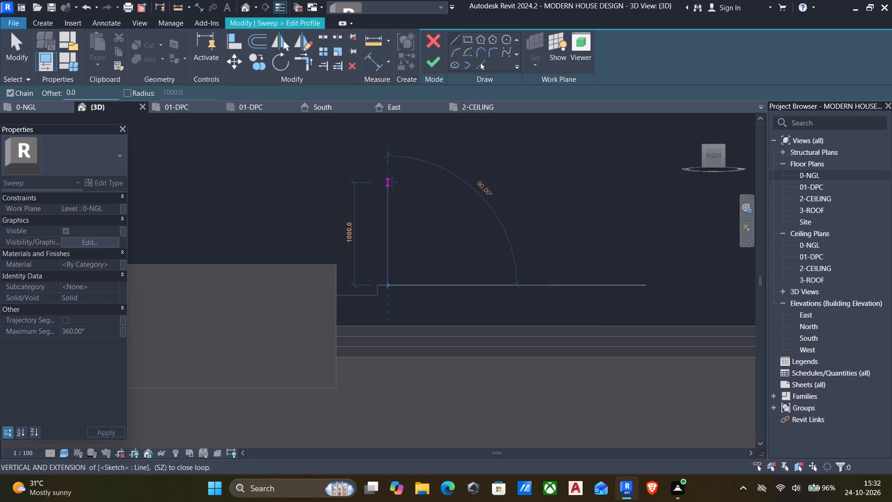
type("10")
key("0")
key("Return")
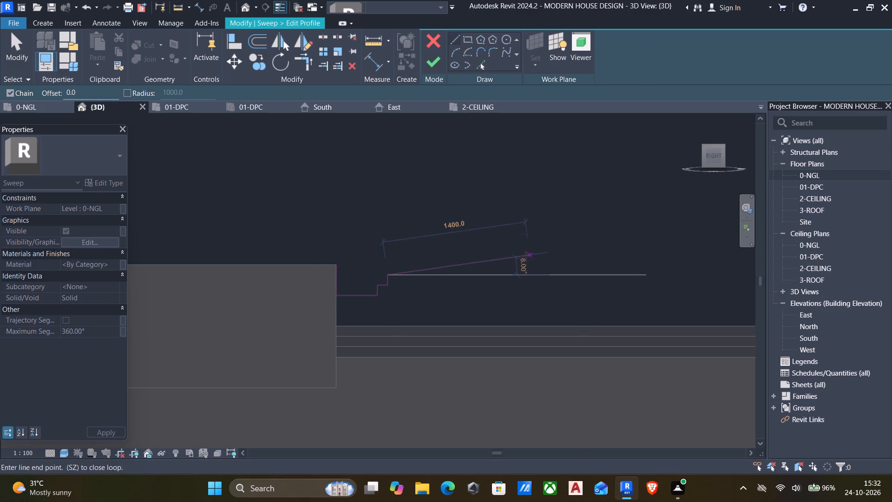
type("100")
key("Return")
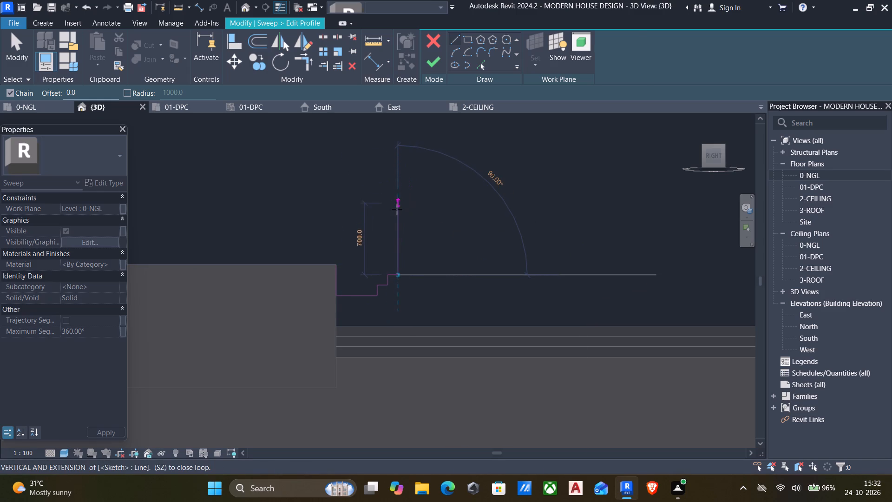
type("100")
key("Return")
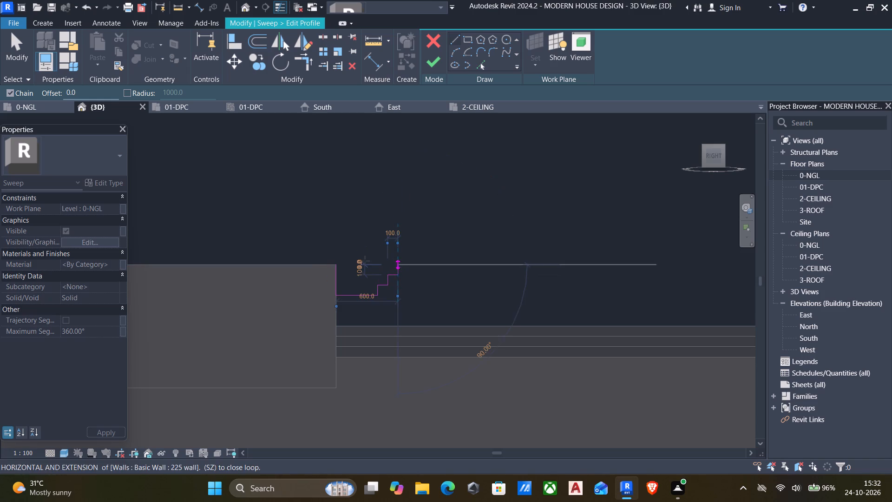
left_click(334, 265)
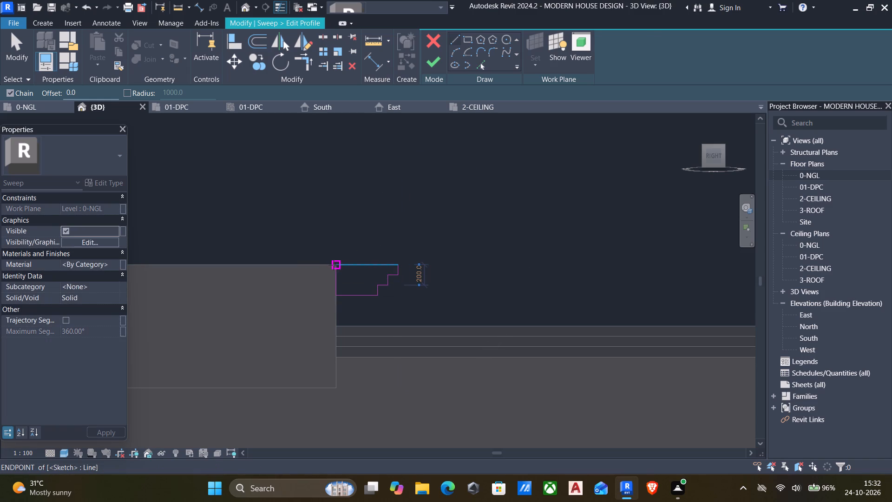
key("Escape")
left_click(435, 61)
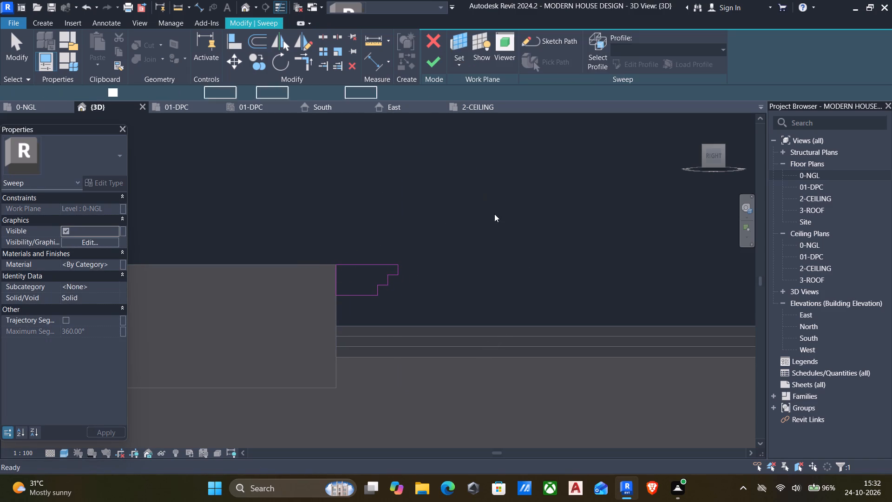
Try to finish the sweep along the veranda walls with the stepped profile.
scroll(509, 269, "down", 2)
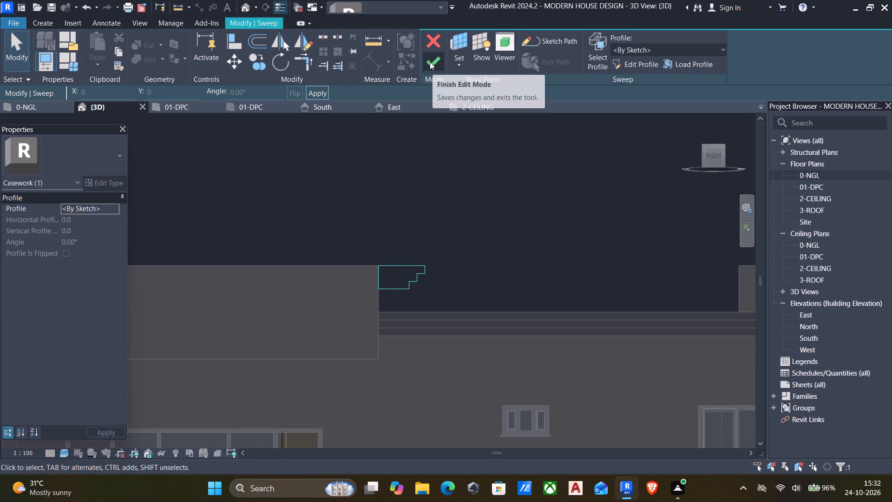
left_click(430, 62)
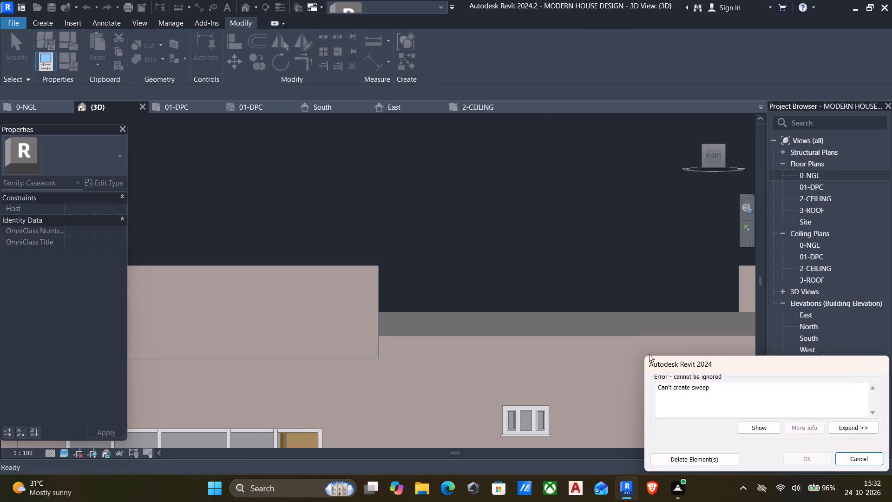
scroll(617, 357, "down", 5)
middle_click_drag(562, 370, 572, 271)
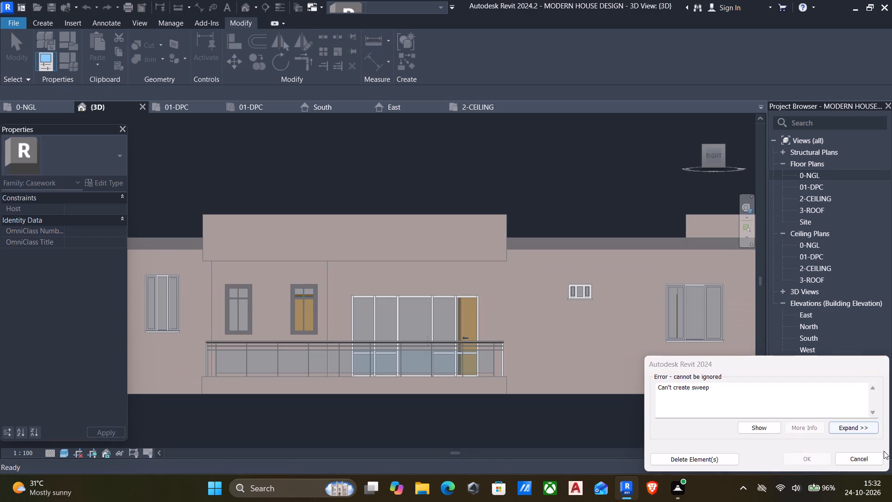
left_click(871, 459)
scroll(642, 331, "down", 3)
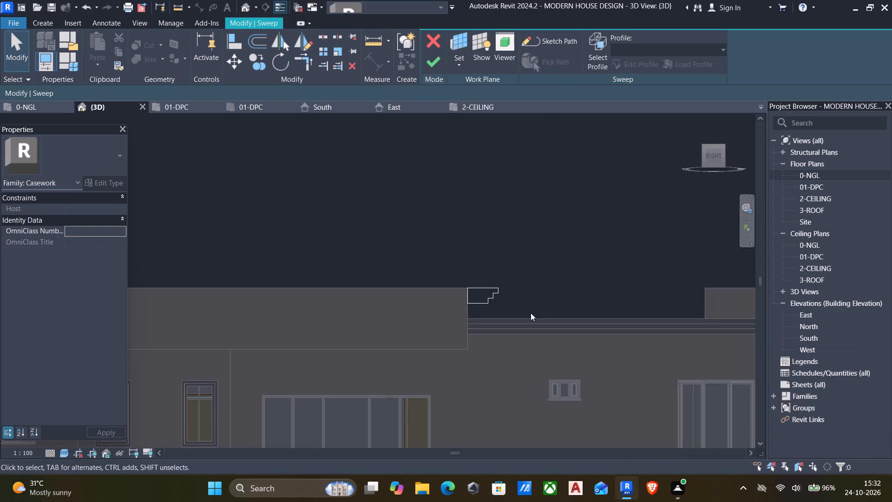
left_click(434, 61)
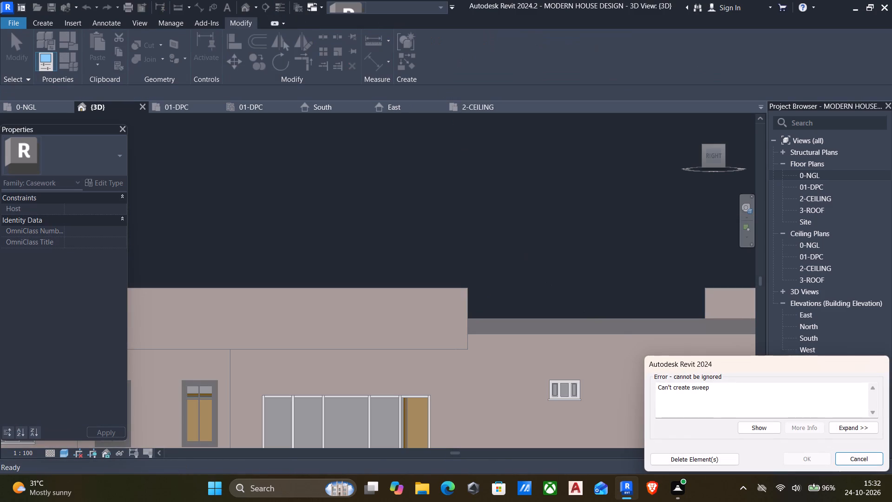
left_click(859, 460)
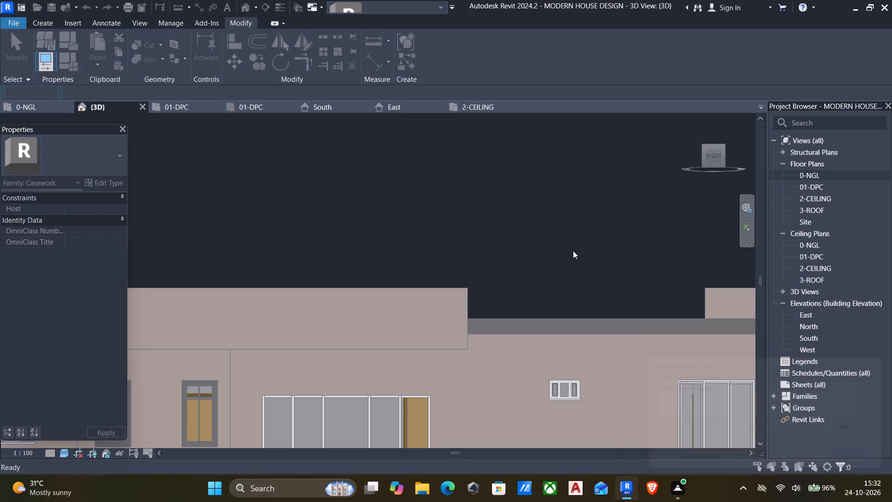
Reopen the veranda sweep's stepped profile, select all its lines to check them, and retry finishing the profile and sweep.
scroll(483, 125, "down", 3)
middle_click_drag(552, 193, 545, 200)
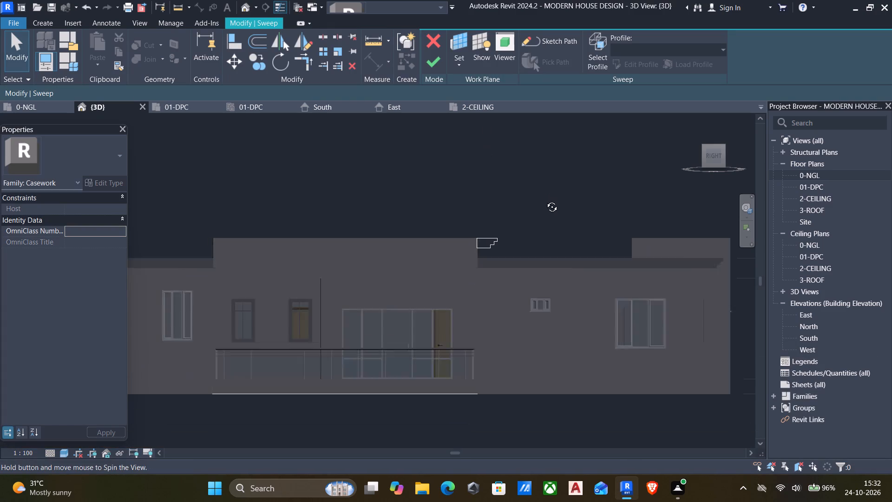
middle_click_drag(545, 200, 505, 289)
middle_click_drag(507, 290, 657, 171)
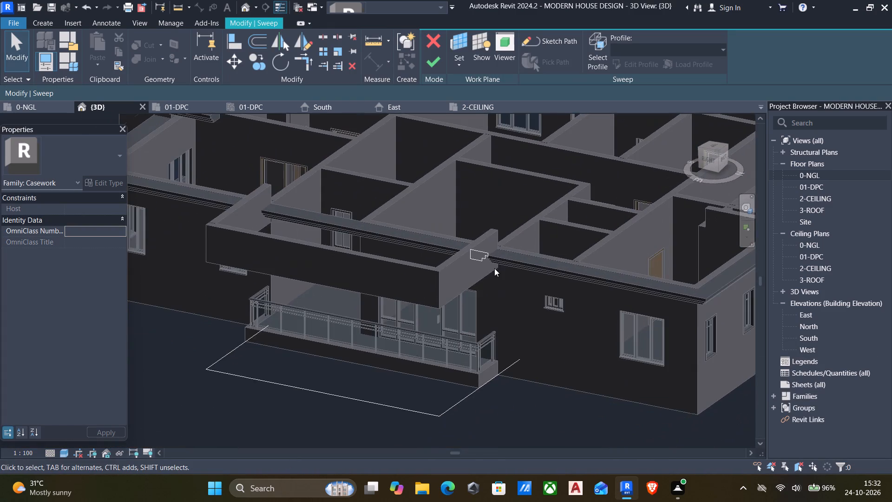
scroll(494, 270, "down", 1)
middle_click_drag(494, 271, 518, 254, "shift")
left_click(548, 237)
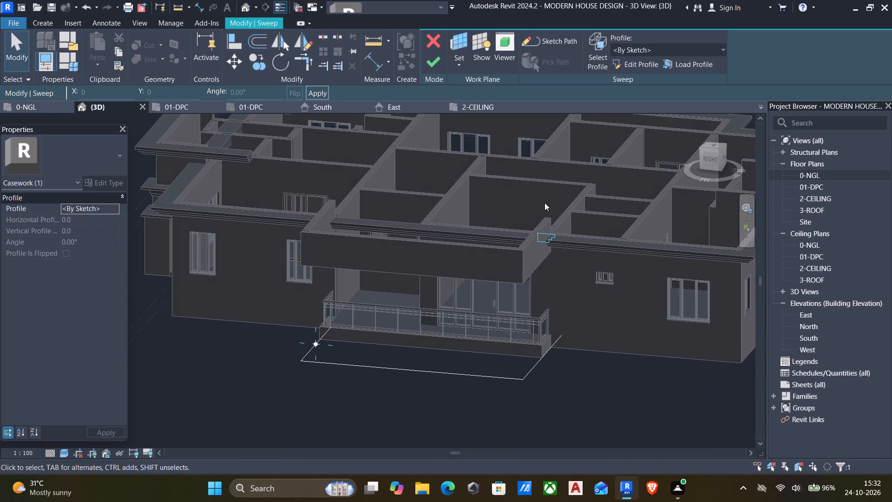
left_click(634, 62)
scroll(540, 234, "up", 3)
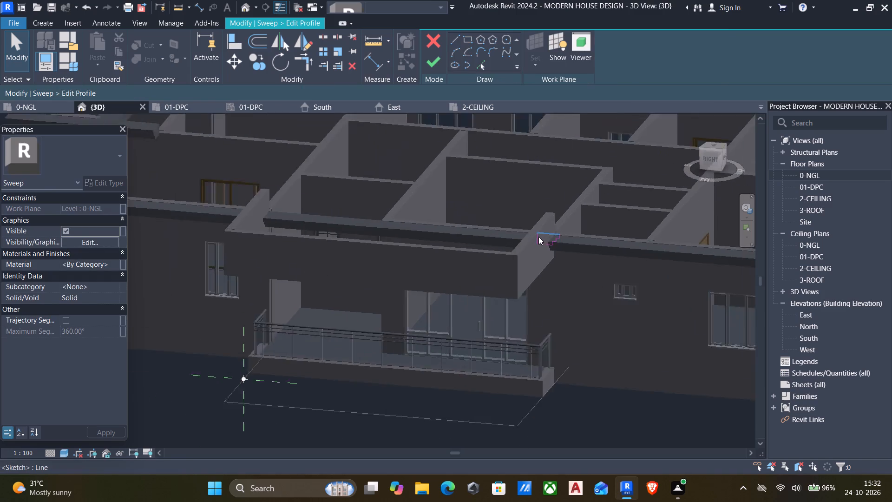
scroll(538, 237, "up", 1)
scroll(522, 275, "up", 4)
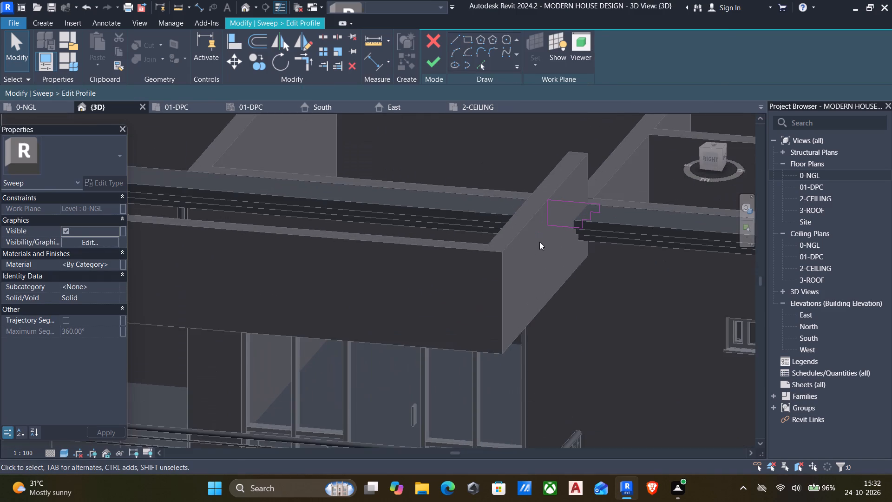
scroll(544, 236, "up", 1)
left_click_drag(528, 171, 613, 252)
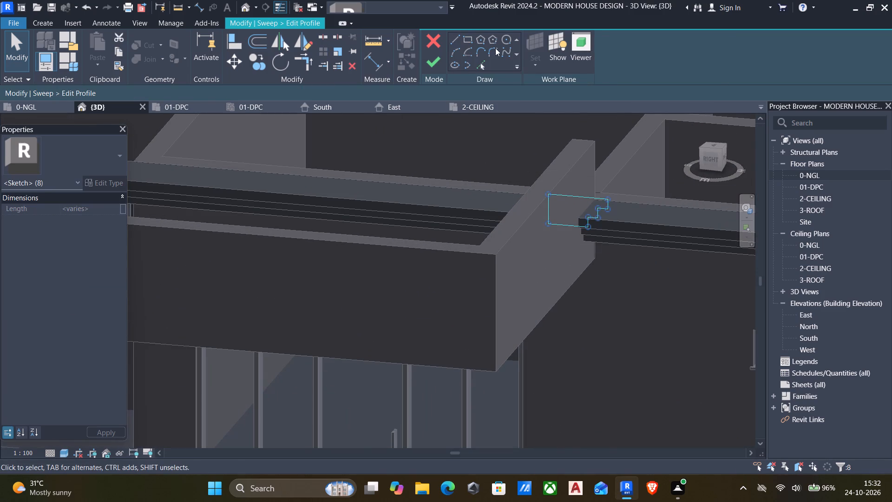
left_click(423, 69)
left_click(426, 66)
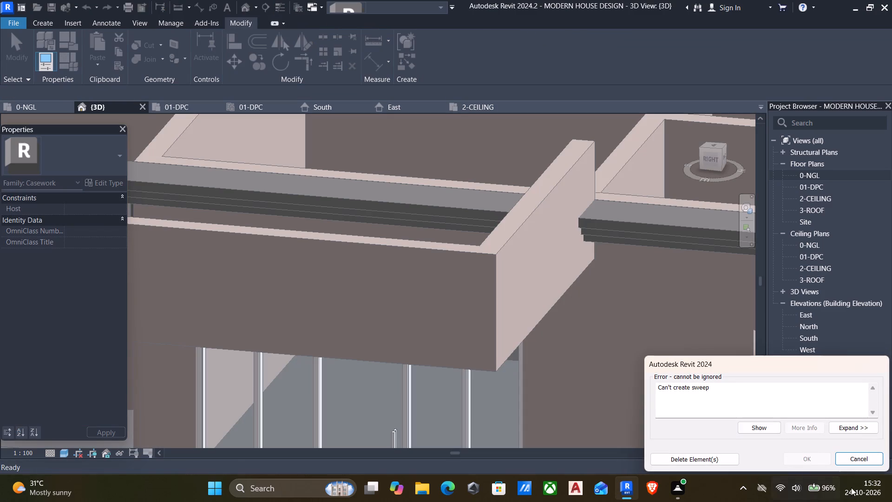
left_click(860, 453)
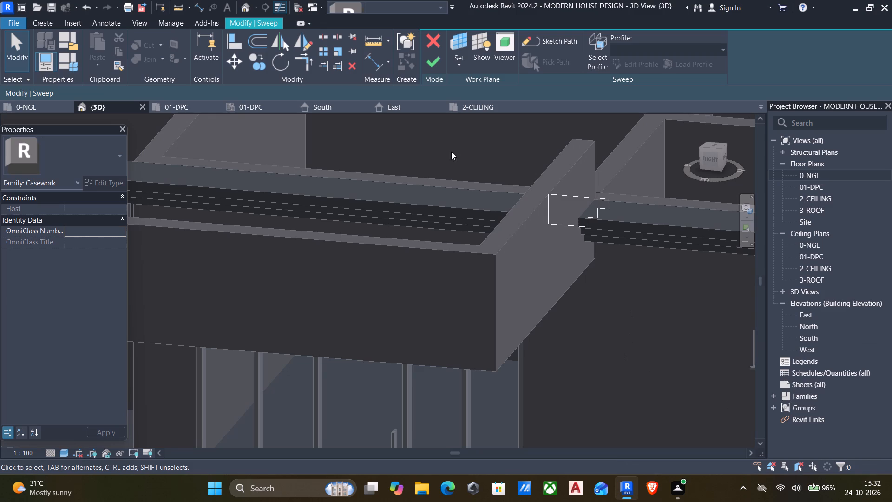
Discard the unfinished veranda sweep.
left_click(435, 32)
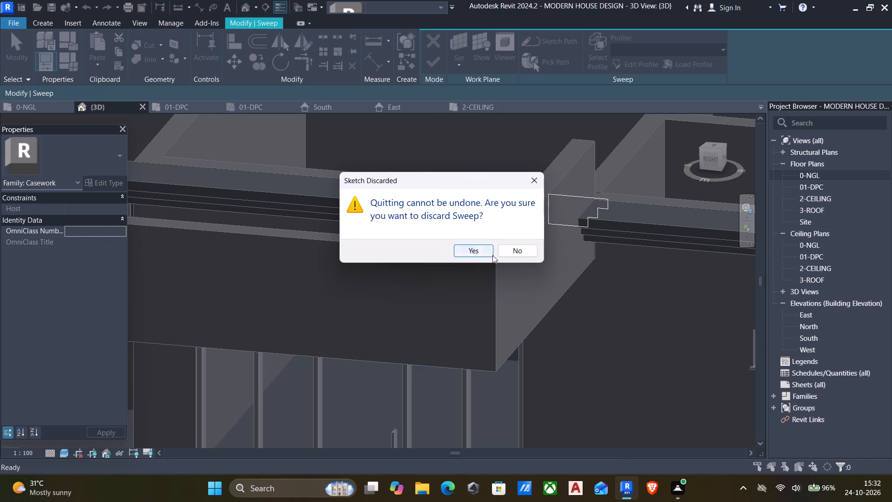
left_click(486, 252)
Start a new sweep and, in top view, sketch its path along the veranda south wall's outer face to the southeast corner.
scroll(469, 238, "down", 6)
middle_click_drag(431, 300, 433, 247)
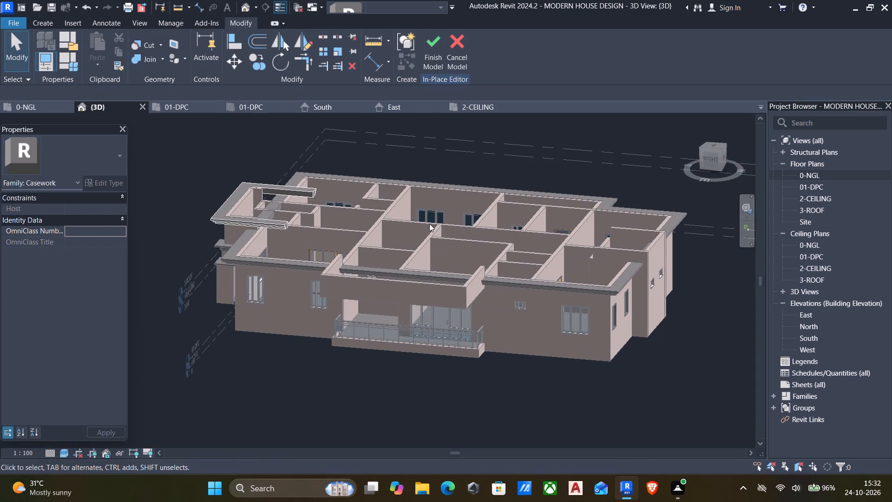
left_click(39, 23)
left_click(708, 144)
left_click(724, 154)
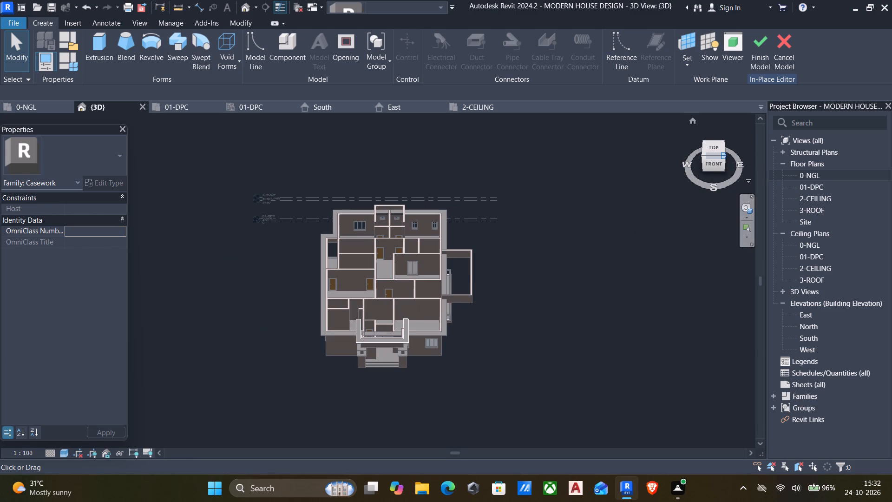
left_click(712, 148)
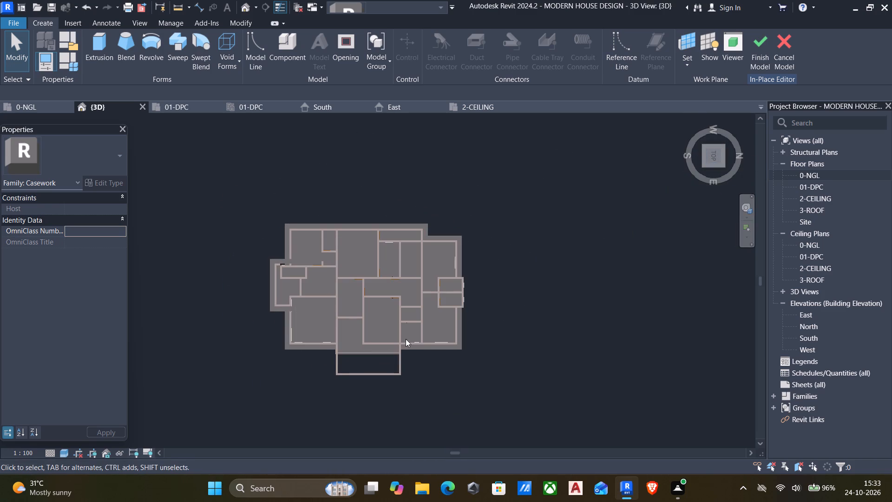
scroll(348, 377, "up", 7)
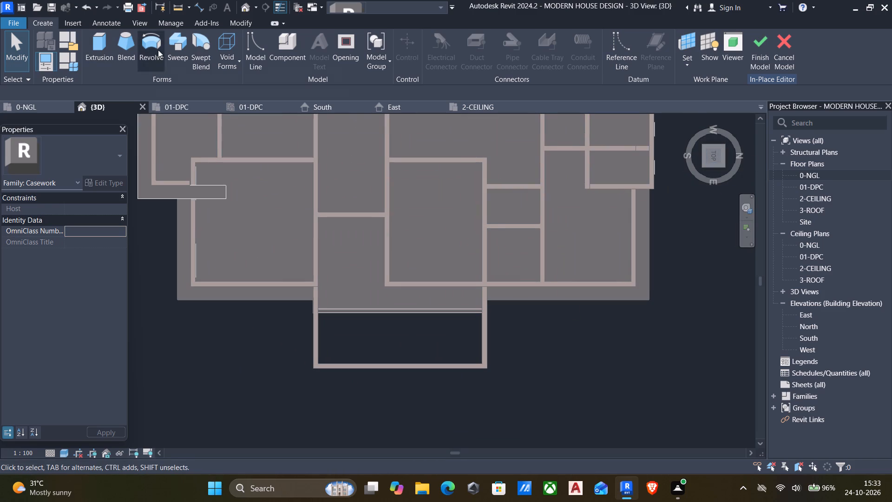
left_click(180, 49)
left_click(555, 45)
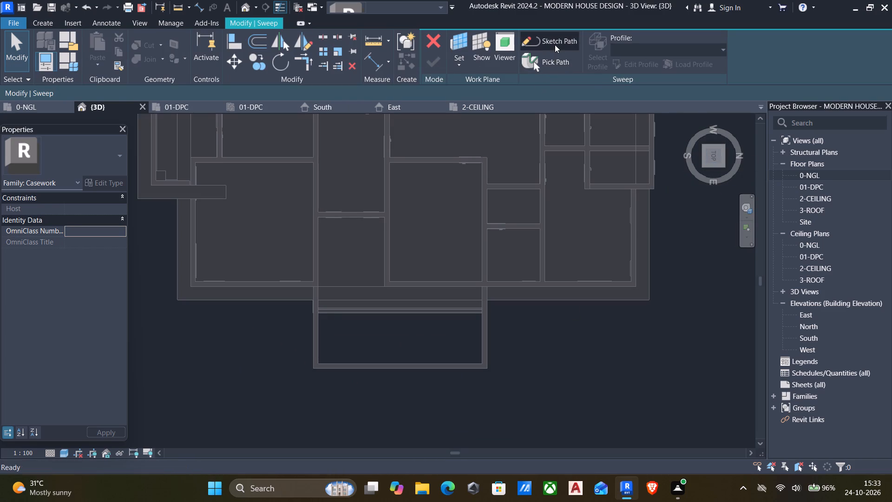
scroll(334, 300, "up", 8)
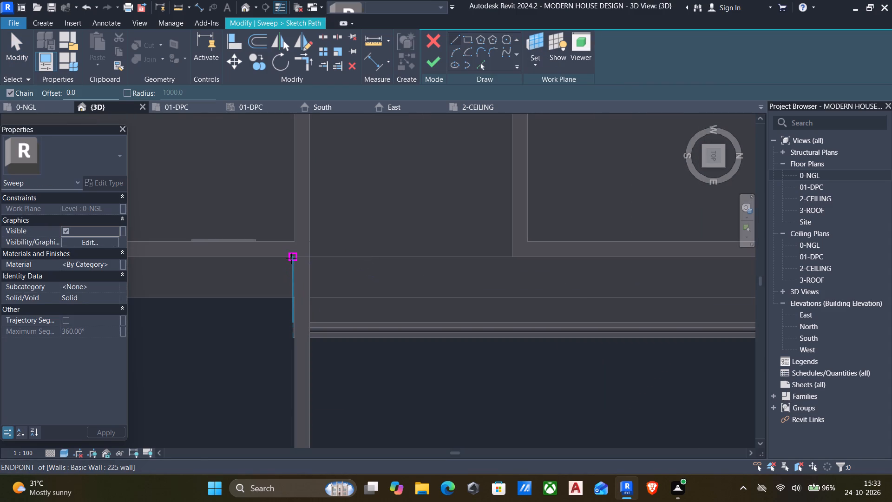
scroll(299, 269, "up", 4)
left_click(295, 248)
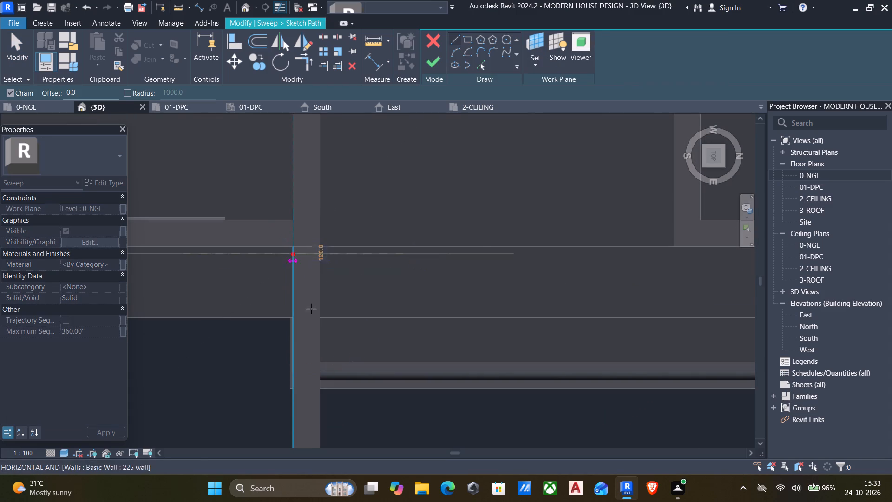
middle_click_drag(316, 357, 315, 221)
scroll(315, 219, "up", 1)
middle_click_drag(286, 330, 299, 168)
scroll(282, 273, "down", 2)
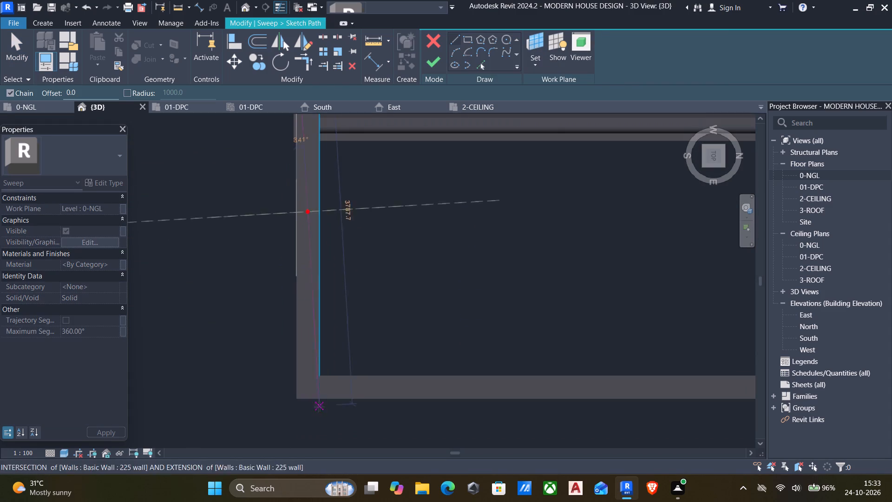
left_click(299, 401)
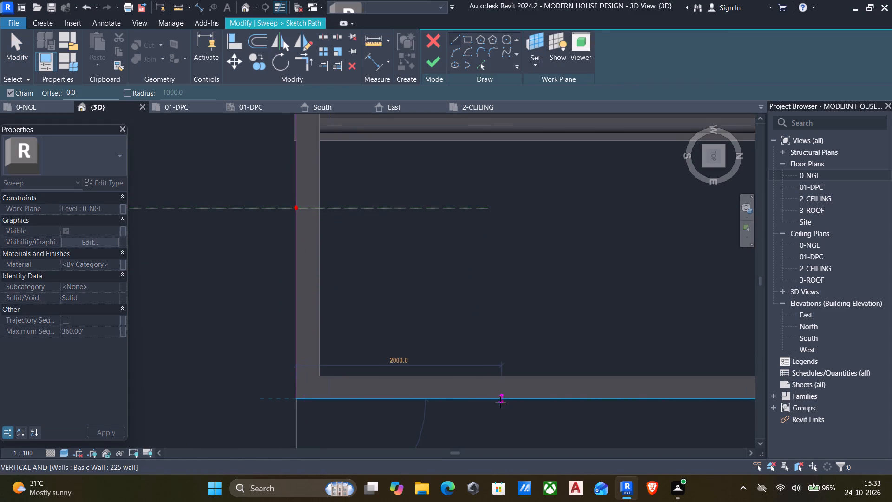
Extend the path 7875 mm along the veranda's east wall and about 4400 mm back along the north wall's outer face, then finish it.
middle_click_drag(497, 403, 314, 390)
scroll(492, 375, "down", 5)
middle_click_drag(569, 372, 432, 389)
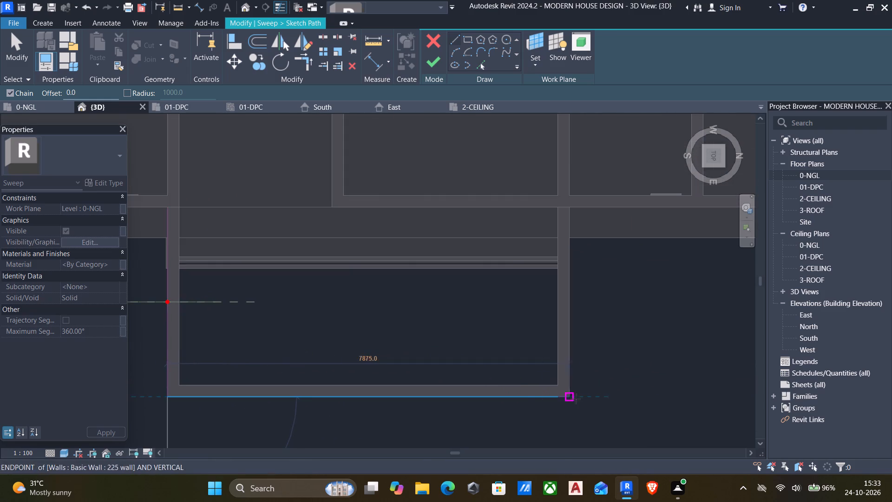
scroll(579, 399, "up", 4)
left_click(565, 398)
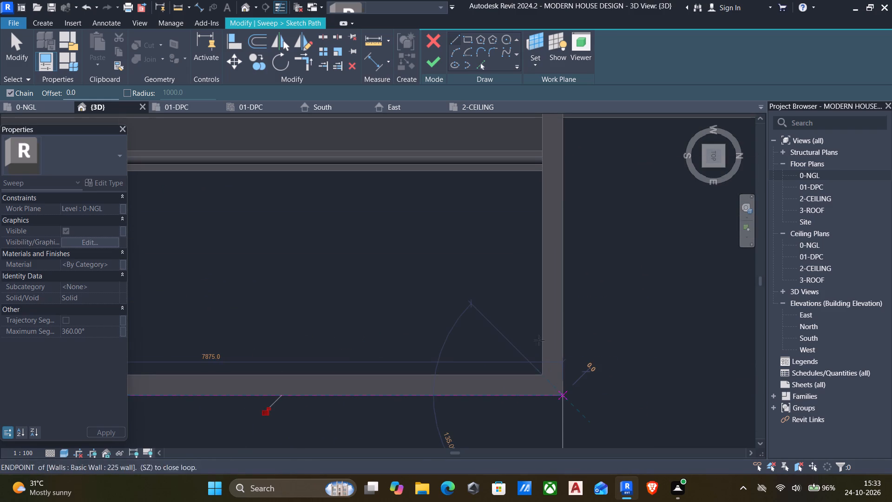
middle_click_drag(557, 195, 555, 406)
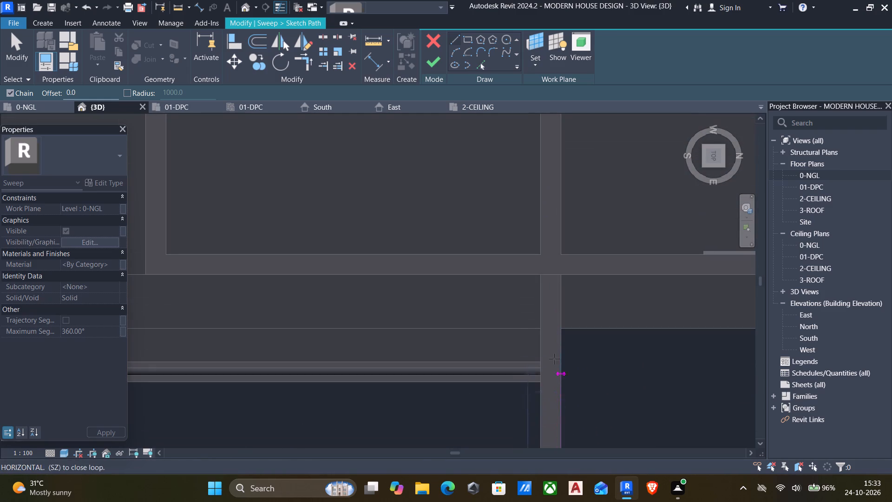
left_click(559, 215)
key("Escape")
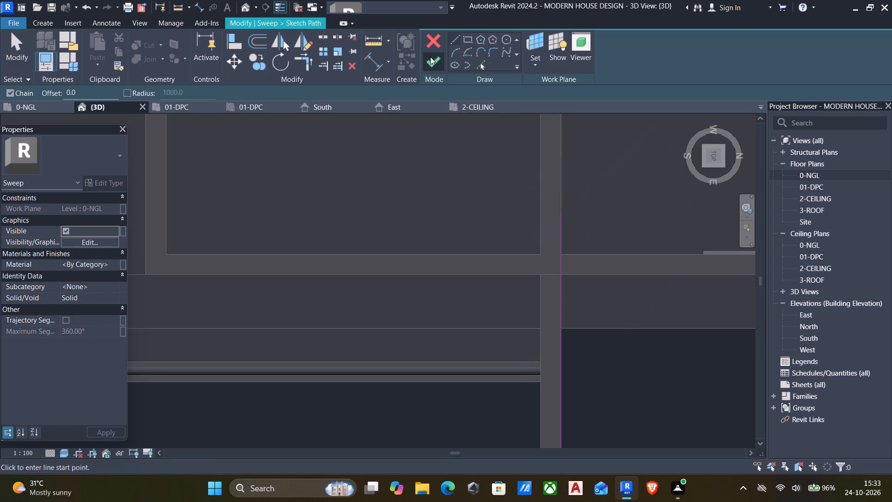
left_click(431, 57)
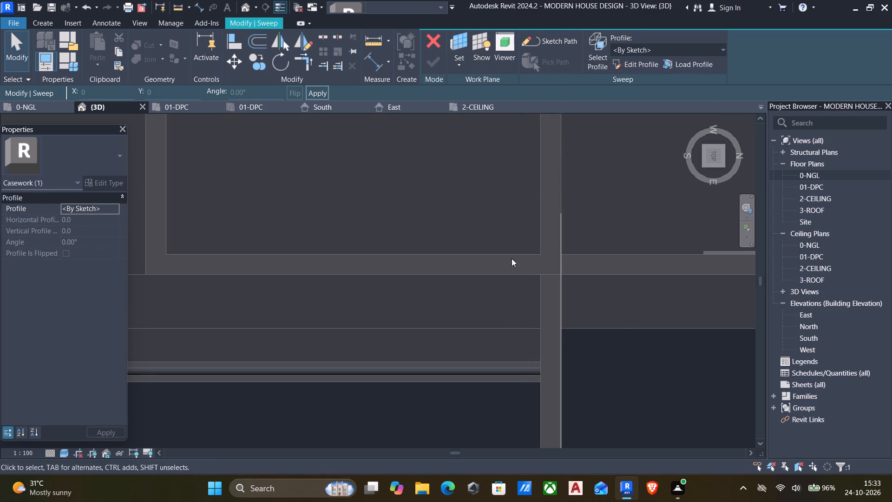
Open the new veranda sweep's profile for sketching and view the raised walls straight from the east.
scroll(511, 277, "down", 1)
middle_click_drag(498, 317, 508, 174, "shift")
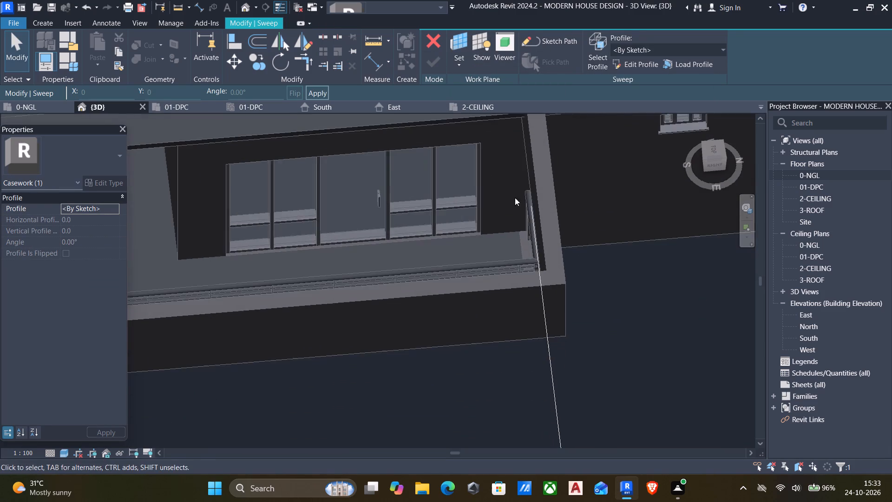
middle_click_drag(506, 296, 536, 258)
middle_click_drag(521, 349, 520, 281, "shift")
middle_click_drag(531, 277, 572, 336)
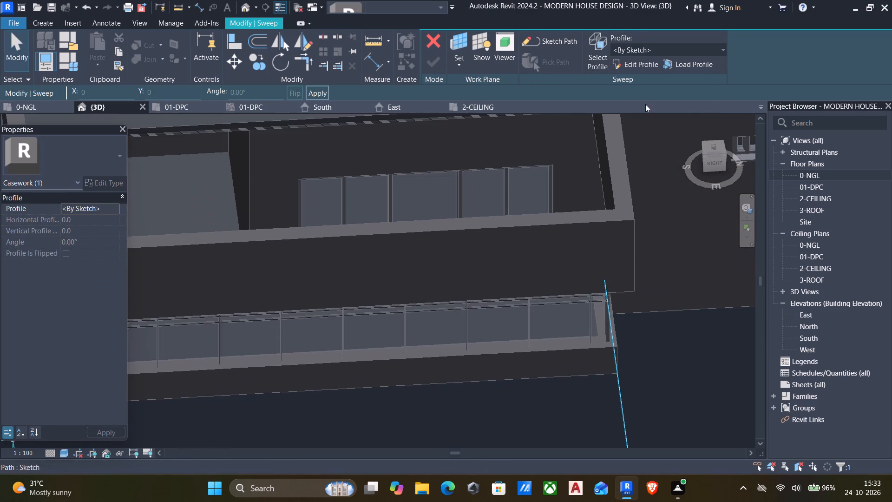
left_click(631, 61)
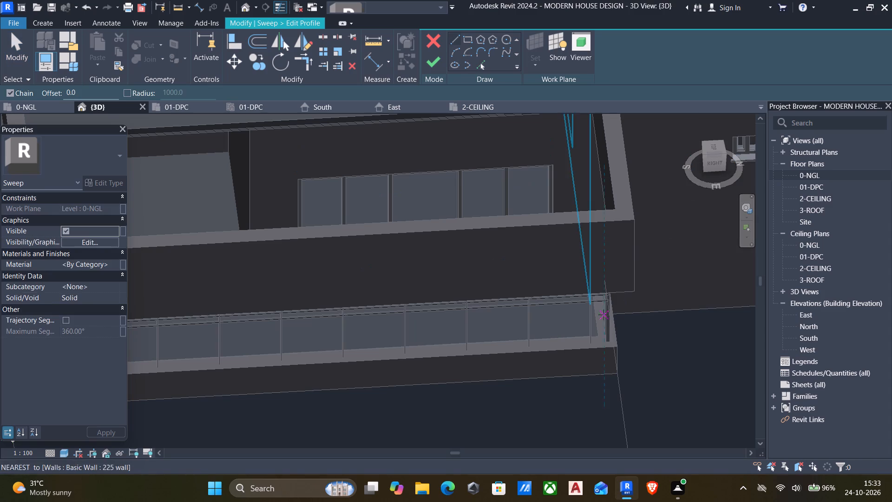
middle_click_drag(603, 315, 588, 220, "shift")
middle_click_drag(541, 276, 543, 213, "shift")
middle_click_drag(546, 226, 505, 326)
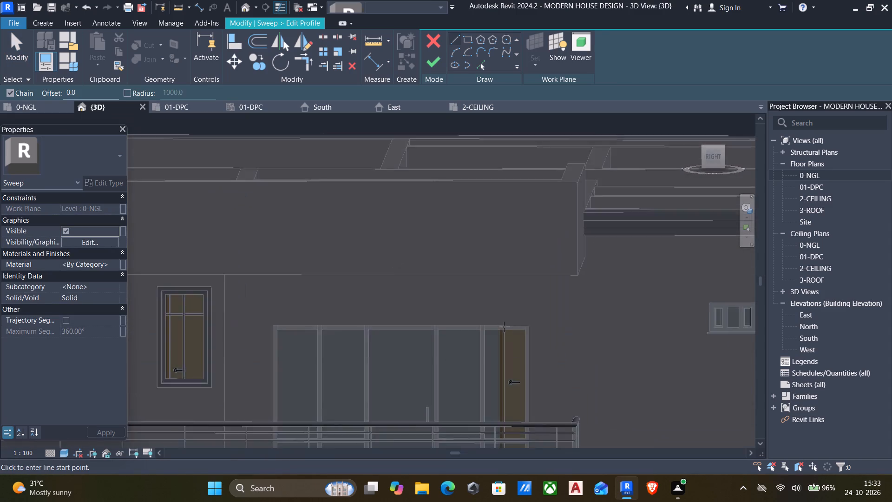
scroll(504, 324, "down", 3)
middle_click_drag(526, 291, 527, 267, "shift")
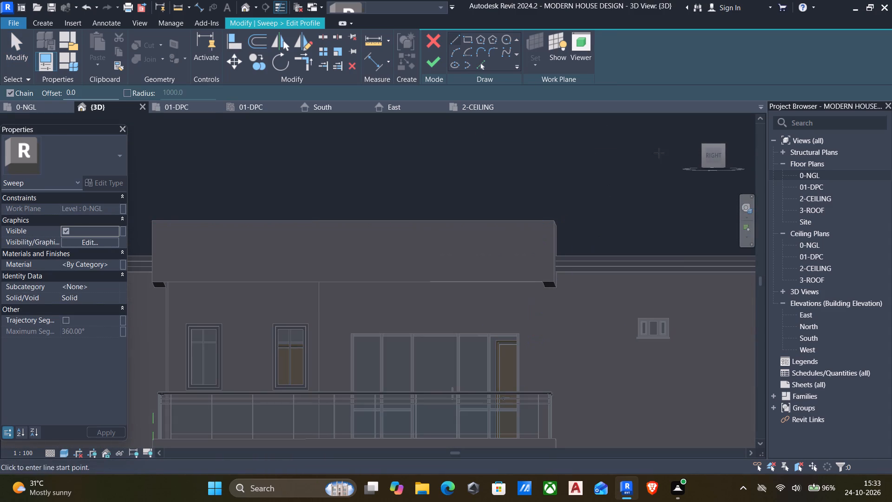
left_click(710, 150)
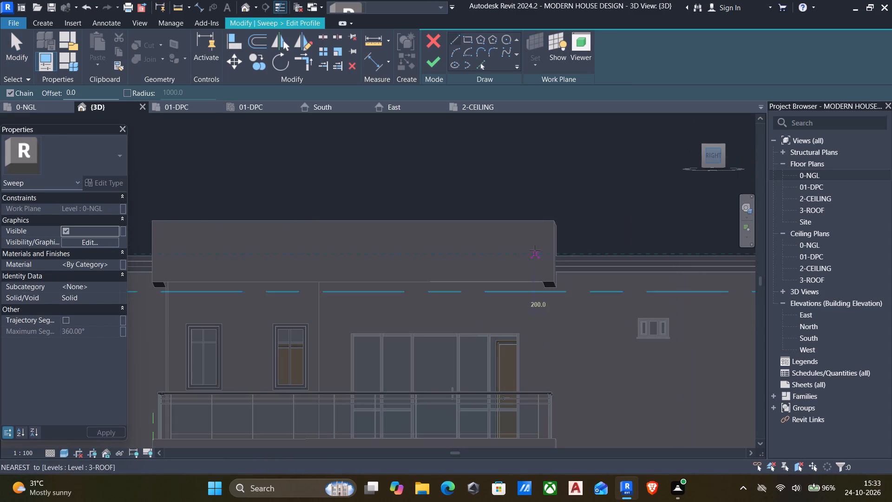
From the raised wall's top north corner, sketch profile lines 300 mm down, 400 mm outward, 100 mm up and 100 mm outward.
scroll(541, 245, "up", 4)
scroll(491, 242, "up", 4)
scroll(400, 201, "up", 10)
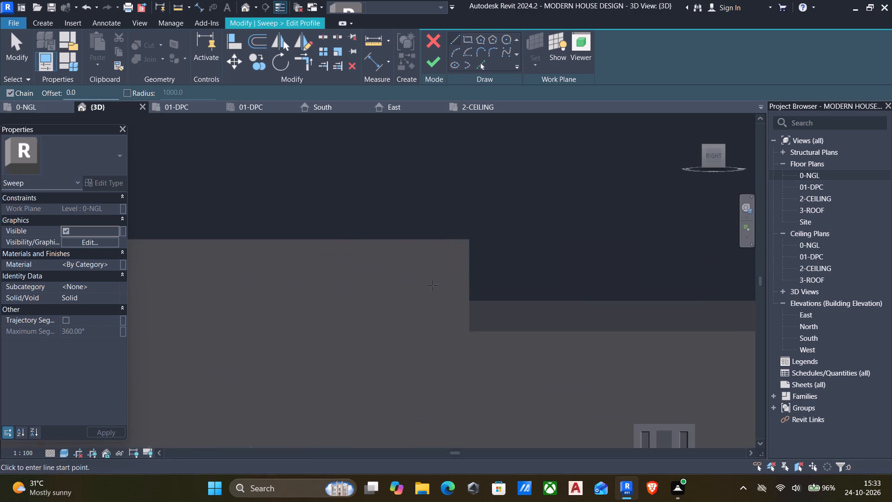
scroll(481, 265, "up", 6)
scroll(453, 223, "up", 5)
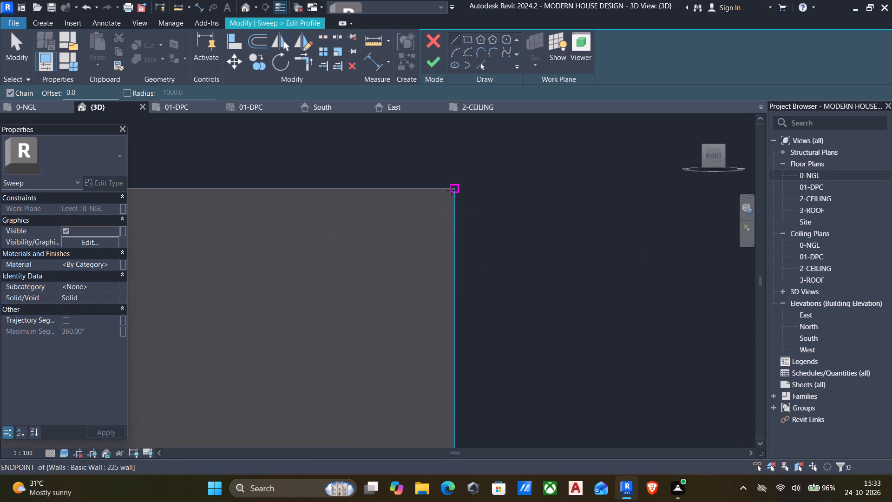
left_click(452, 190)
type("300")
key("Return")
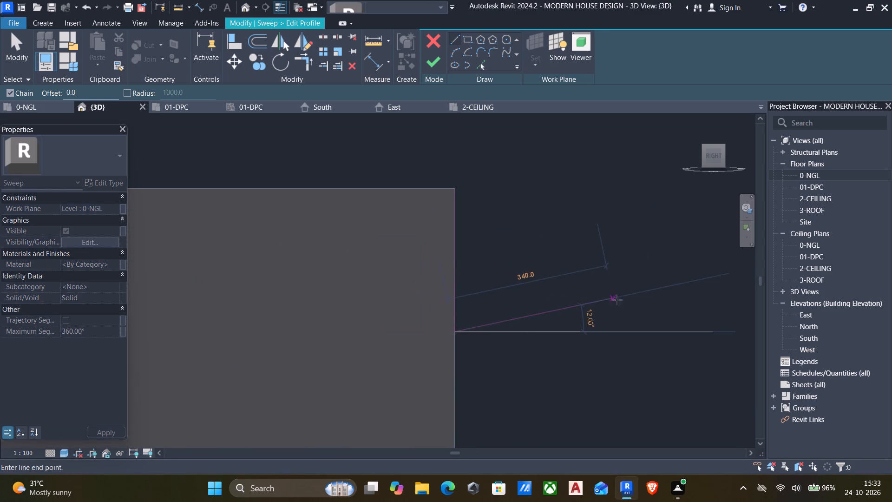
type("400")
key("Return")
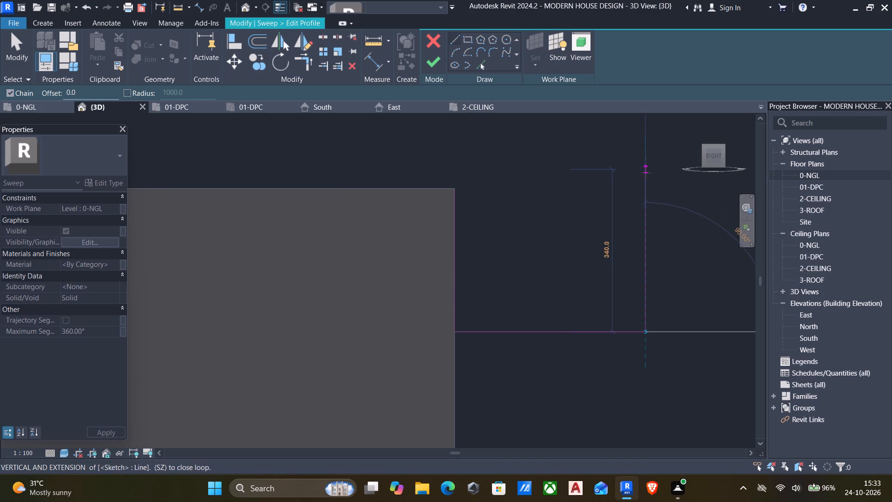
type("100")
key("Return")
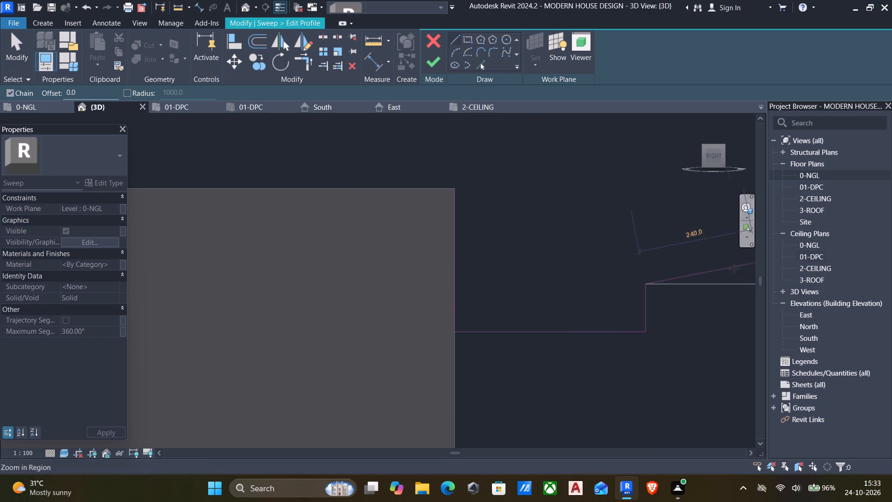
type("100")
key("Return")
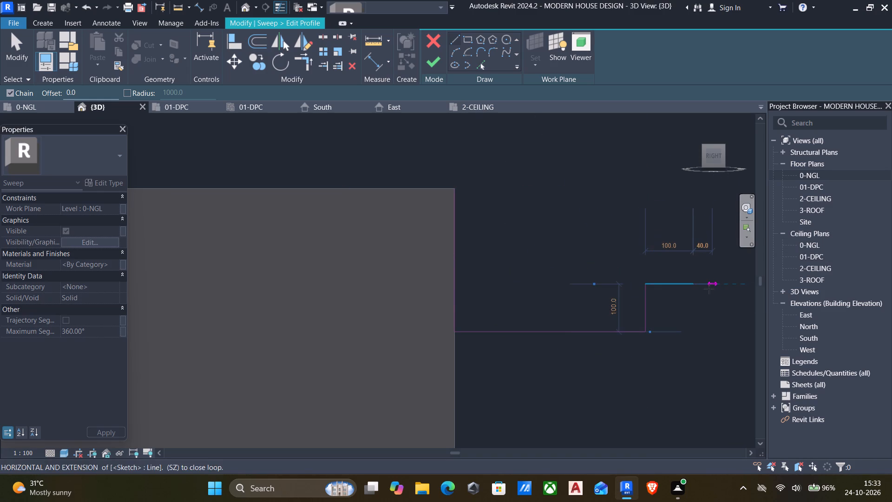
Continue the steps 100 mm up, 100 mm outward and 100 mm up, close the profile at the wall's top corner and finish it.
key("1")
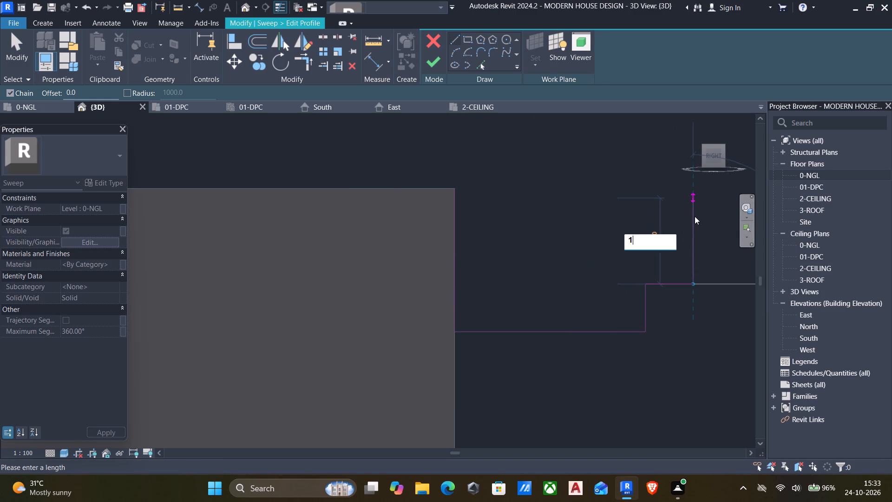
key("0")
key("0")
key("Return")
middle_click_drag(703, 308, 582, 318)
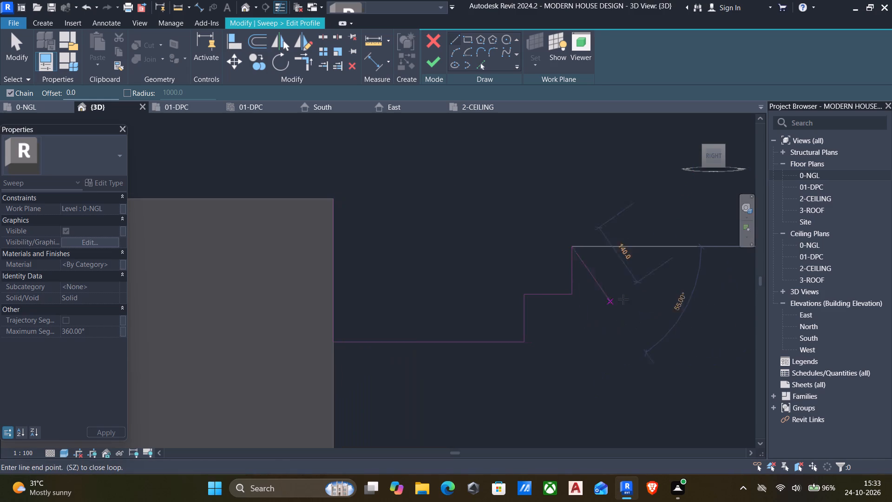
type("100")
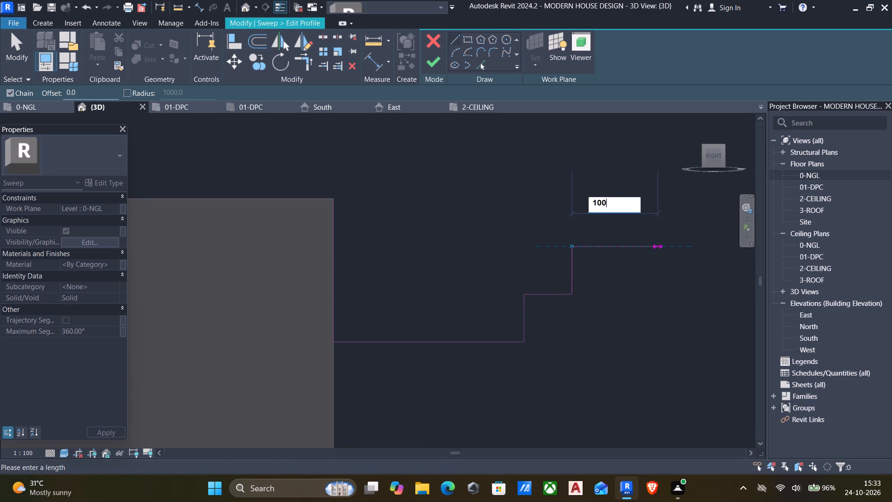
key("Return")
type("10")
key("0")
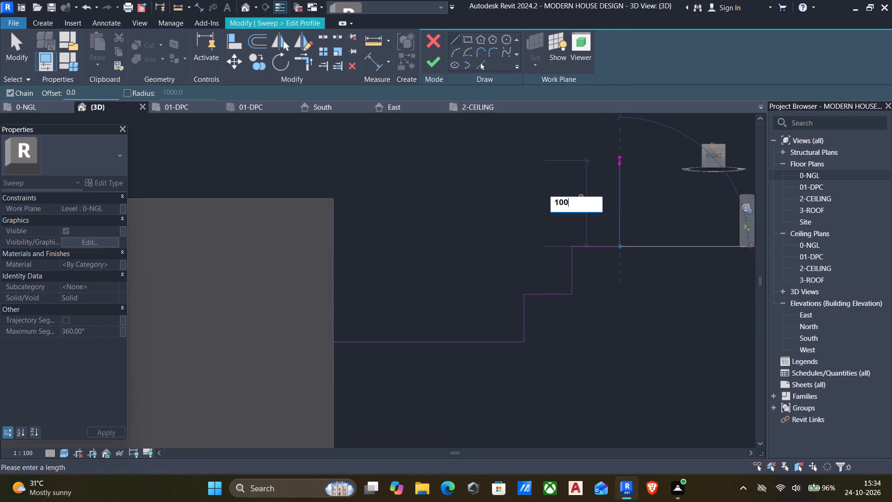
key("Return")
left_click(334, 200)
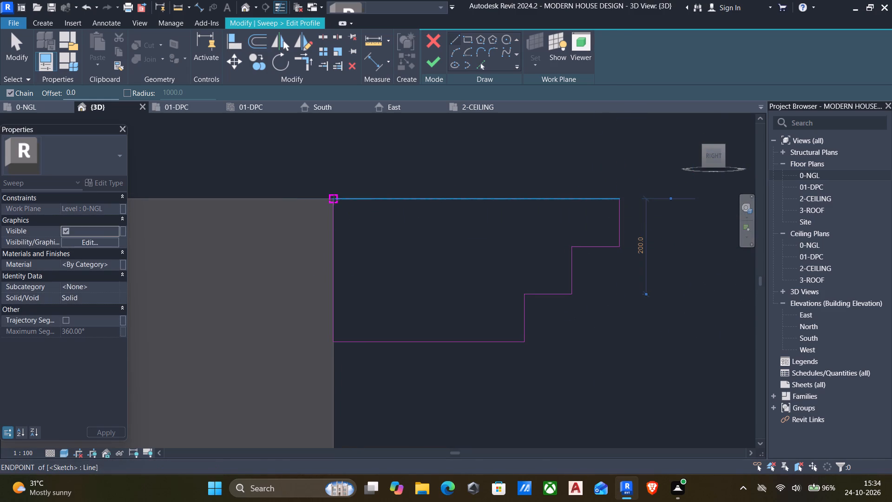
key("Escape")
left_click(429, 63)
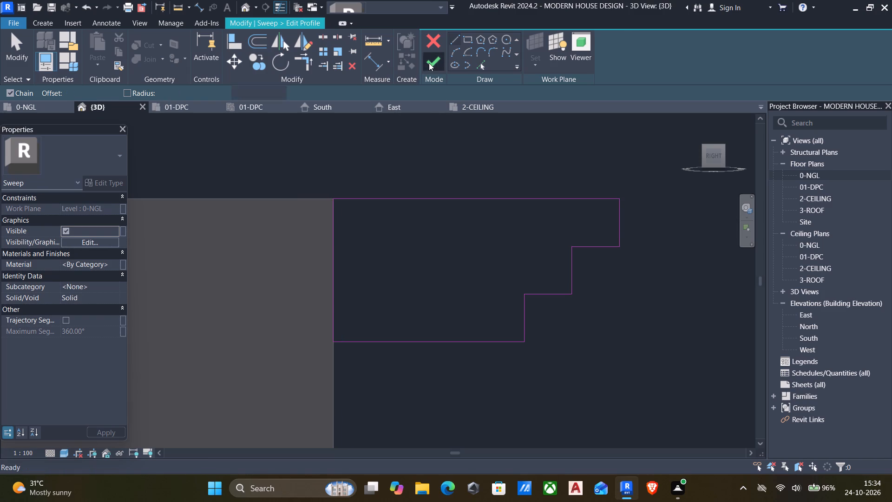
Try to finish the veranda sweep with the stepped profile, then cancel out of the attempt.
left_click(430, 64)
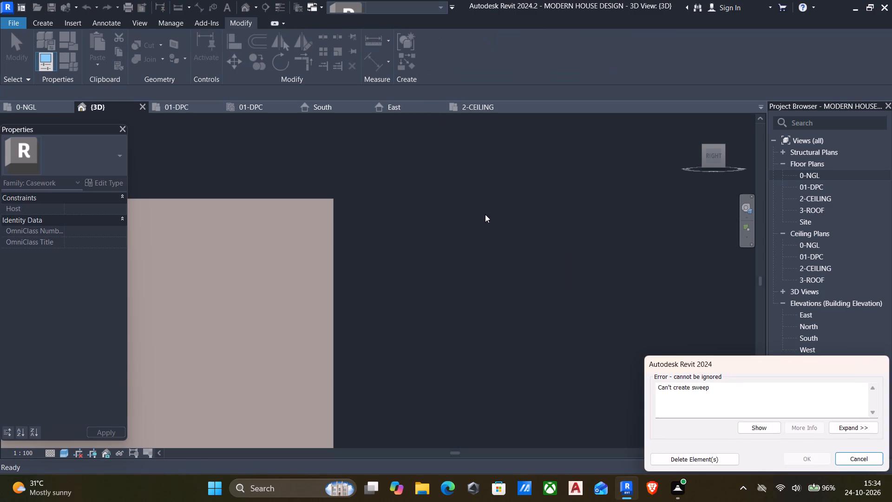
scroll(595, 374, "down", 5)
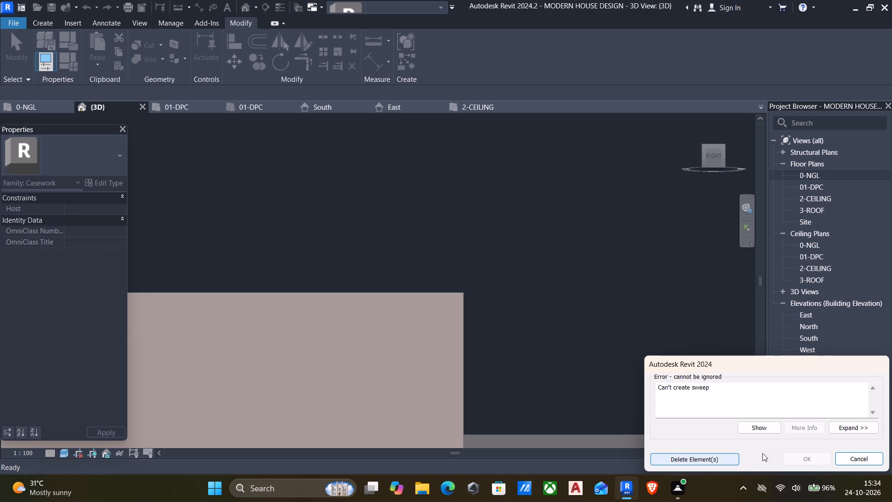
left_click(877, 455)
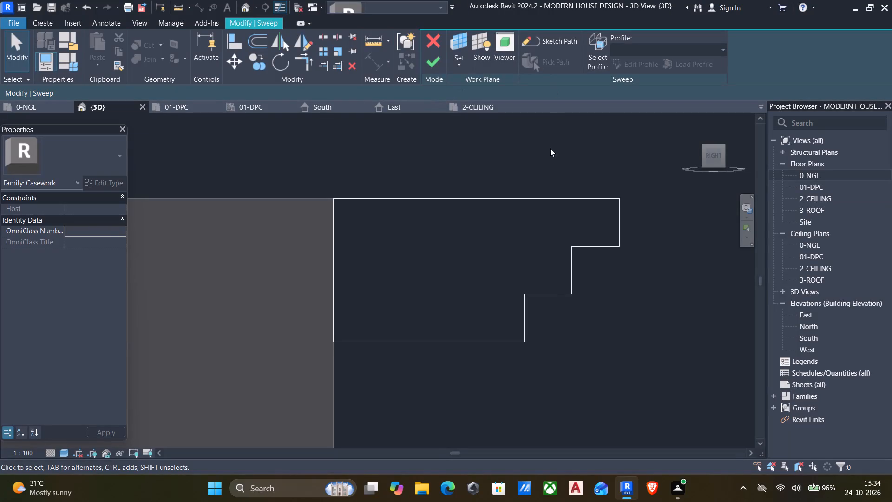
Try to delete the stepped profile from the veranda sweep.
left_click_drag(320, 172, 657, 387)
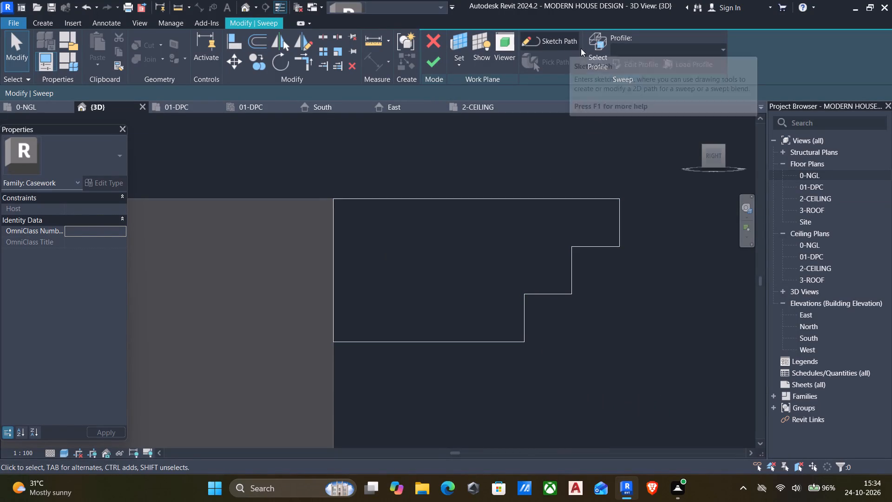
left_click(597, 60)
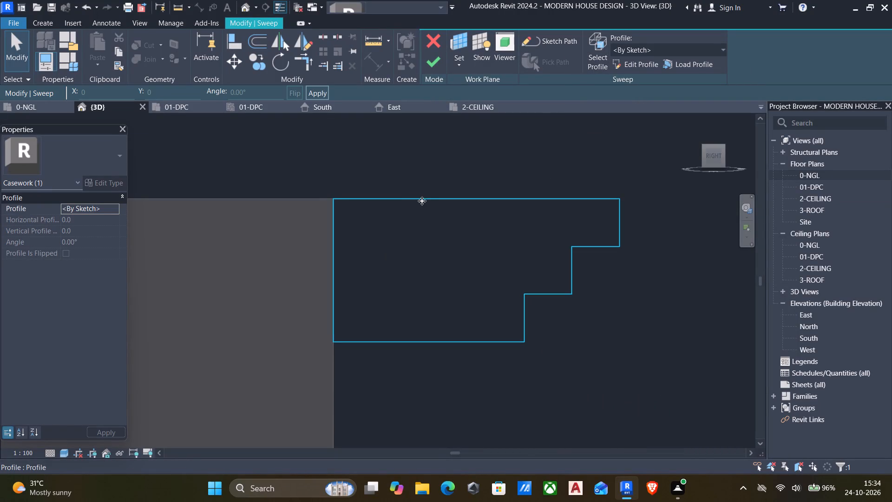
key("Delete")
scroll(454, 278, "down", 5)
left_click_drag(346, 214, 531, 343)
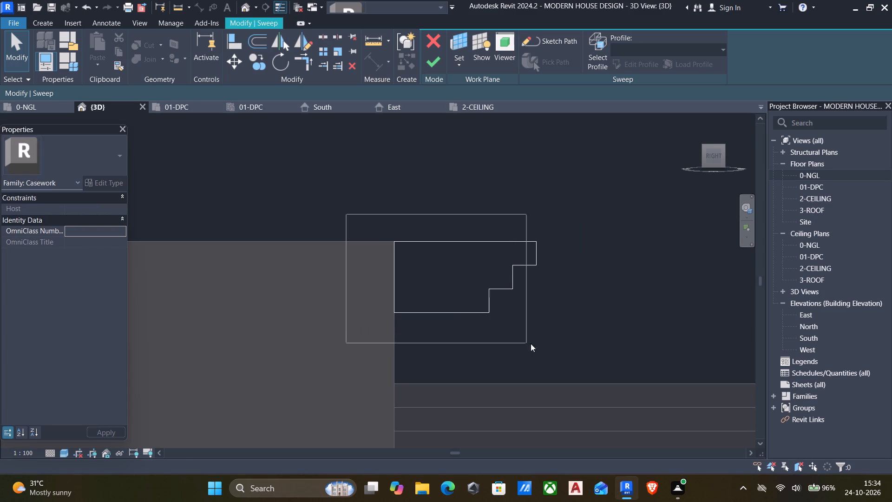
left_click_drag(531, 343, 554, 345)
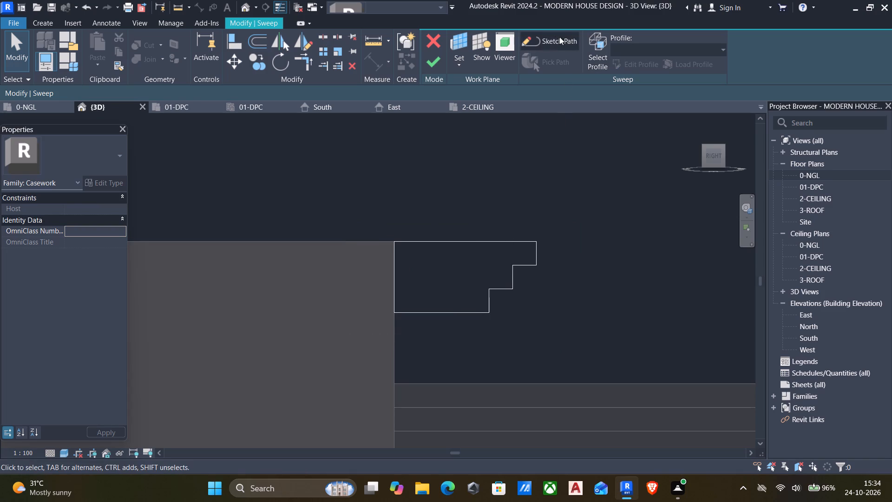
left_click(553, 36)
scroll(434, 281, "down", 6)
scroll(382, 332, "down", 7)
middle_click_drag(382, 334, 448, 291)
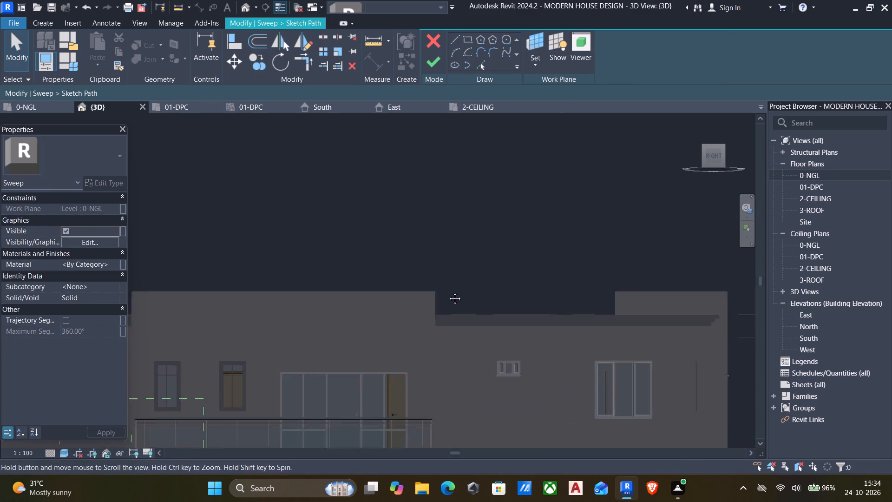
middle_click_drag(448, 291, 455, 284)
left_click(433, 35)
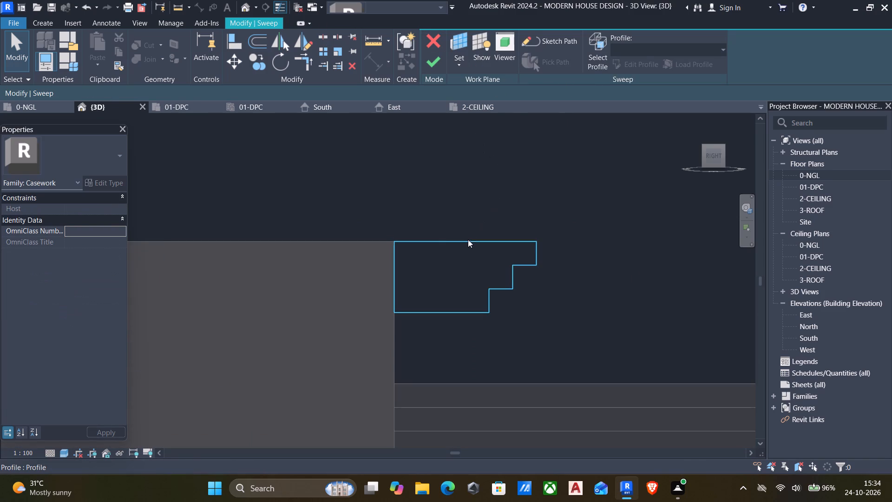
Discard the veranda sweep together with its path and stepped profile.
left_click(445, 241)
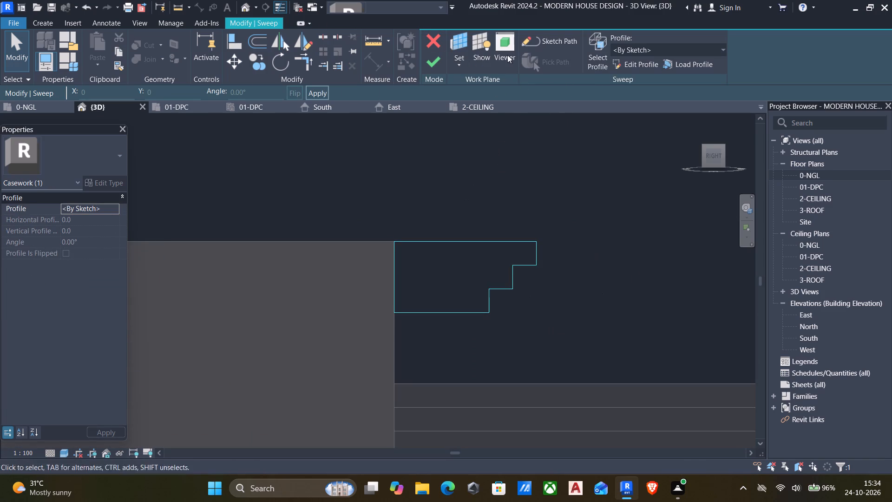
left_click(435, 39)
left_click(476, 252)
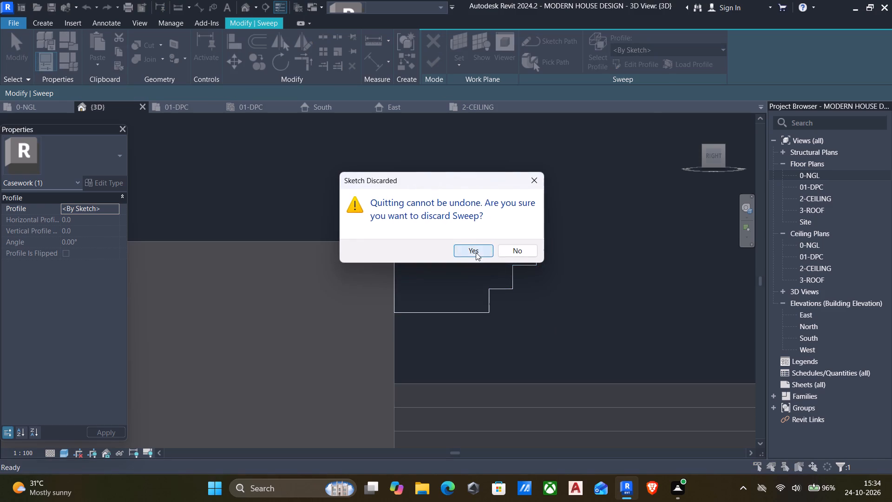
Finish the in-place casework model and decline to save the project.
scroll(413, 283, "down", 5)
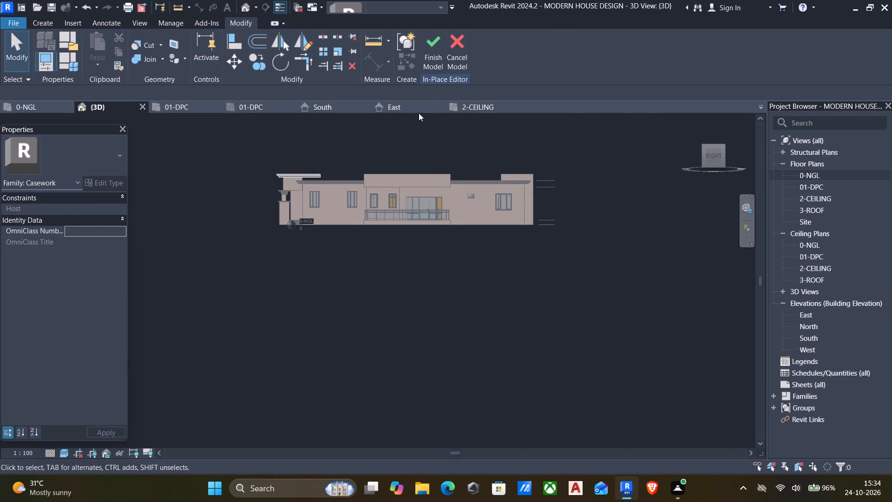
left_click(434, 45)
left_click(522, 284)
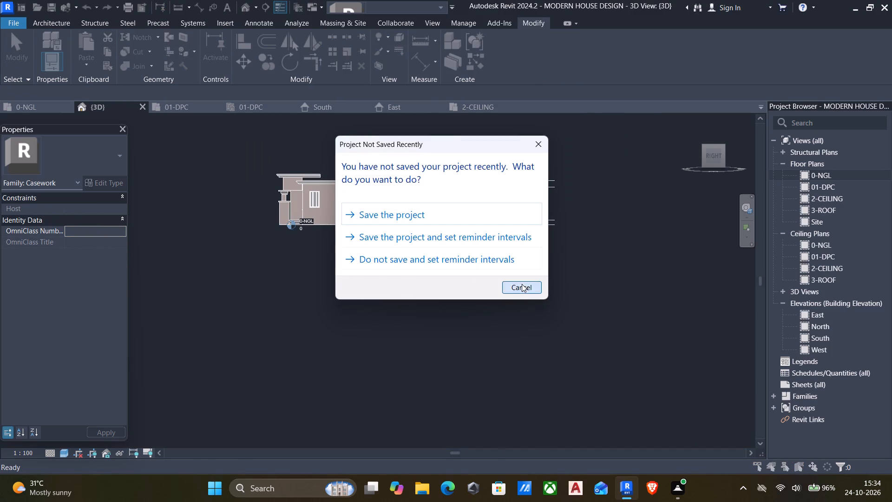
Start a new in-place model in the Casework category, keeping the suggested name.
middle_click_drag(631, 429, 604, 501, "shift")
middle_click_drag(477, 341, 488, 412, "shift")
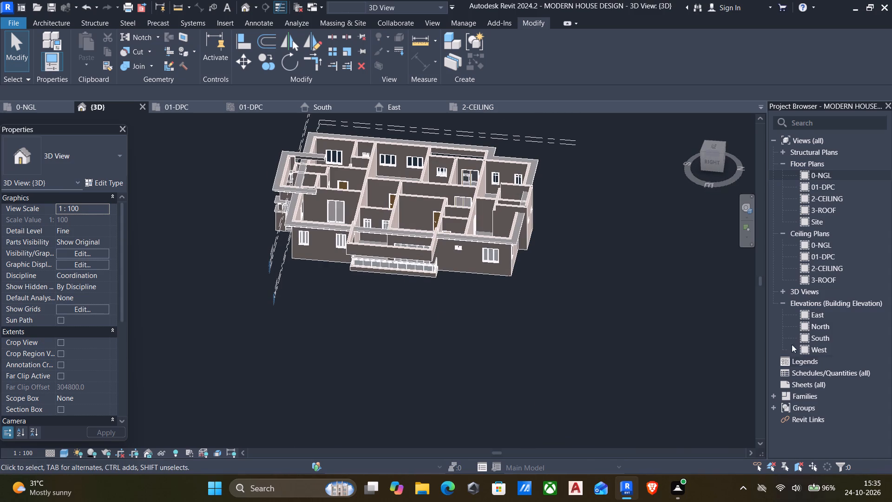
left_click(50, 25)
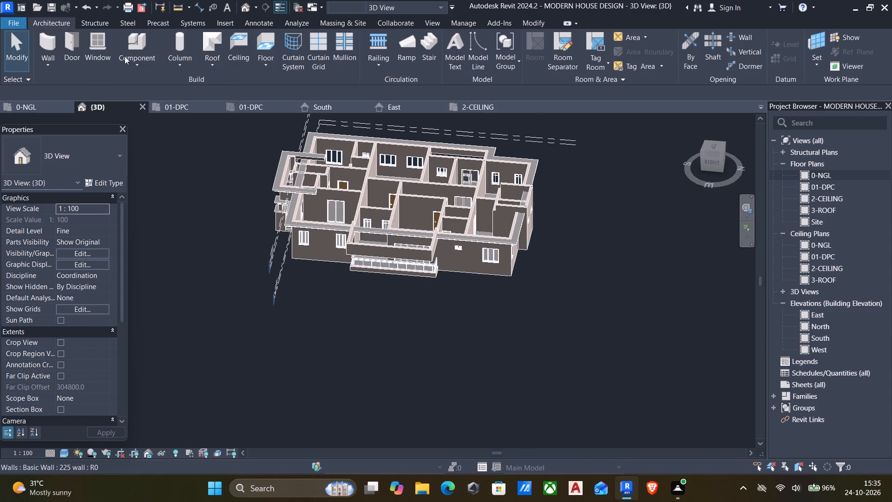
left_click(131, 66)
left_click(150, 109)
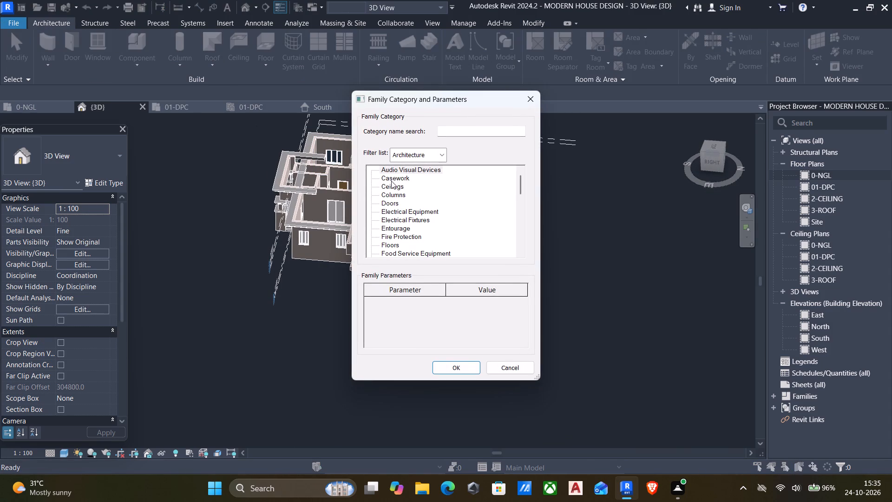
left_click(393, 185)
left_click(385, 177)
left_click(453, 369)
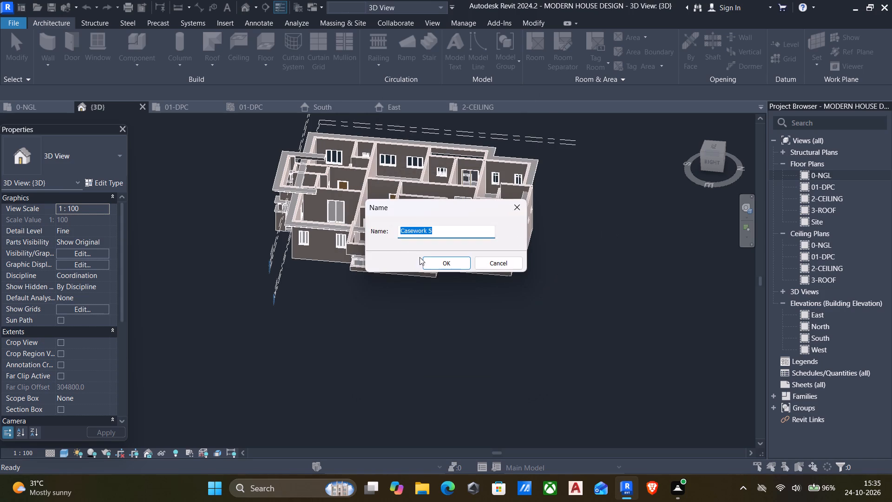
left_click(429, 261)
Start a sweep and sketch its path's first line, about 3800 mm along the outer face of the veranda's south wall to the front corner.
left_click(708, 146)
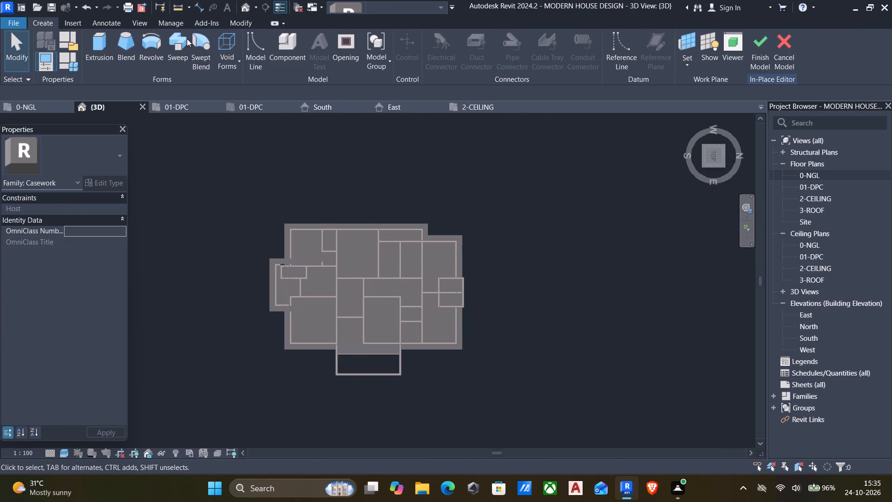
left_click(178, 46)
left_click(564, 40)
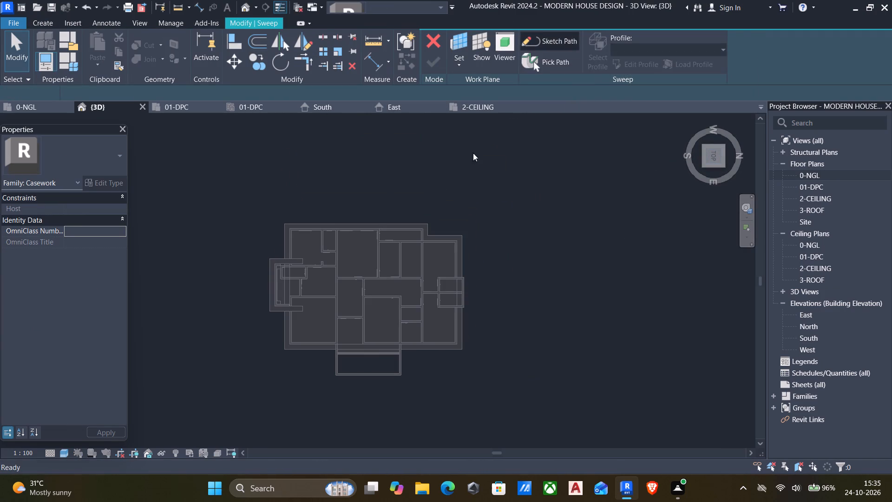
scroll(340, 378, "up", 9)
scroll(343, 315, "up", 6)
scroll(334, 278, "up", 1)
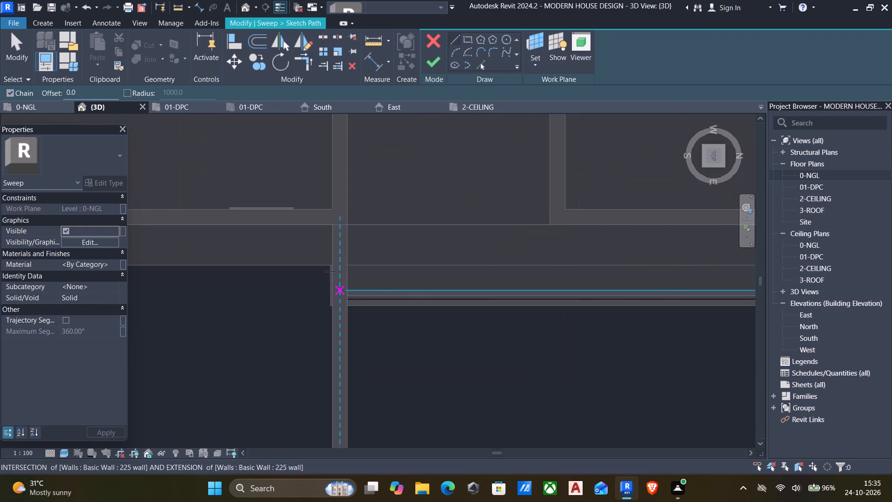
scroll(330, 271, "up", 2)
left_click(334, 201)
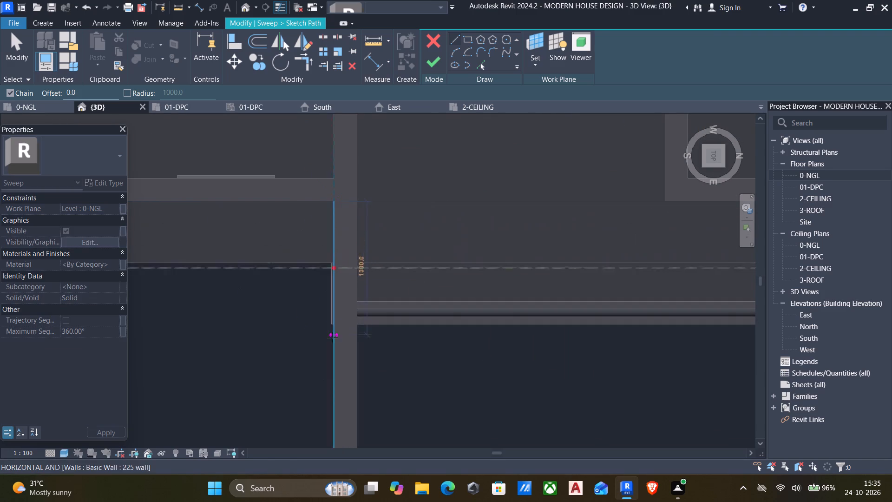
scroll(332, 337, "down", 1)
middle_click_drag(332, 337, 328, 223)
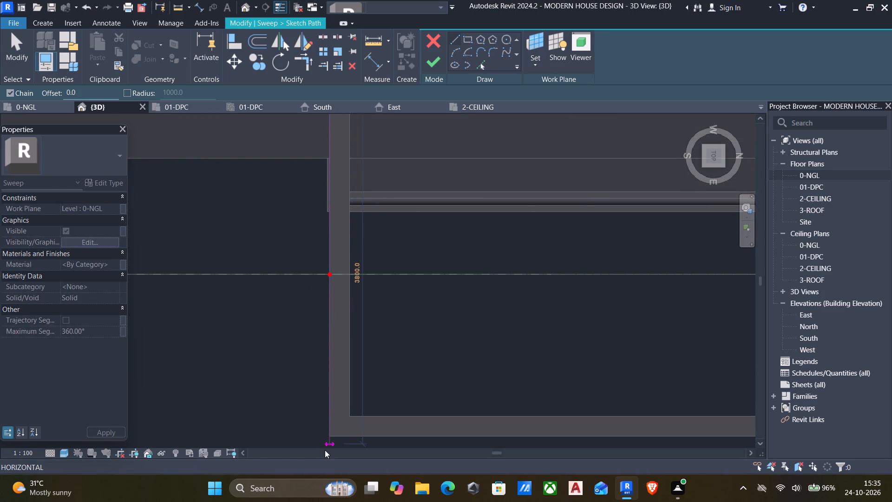
left_click(327, 438)
Continue the path along the veranda's front wall and about 3110 mm back along its north wall, then finish the path sketch.
middle_click_drag(445, 387, 247, 325)
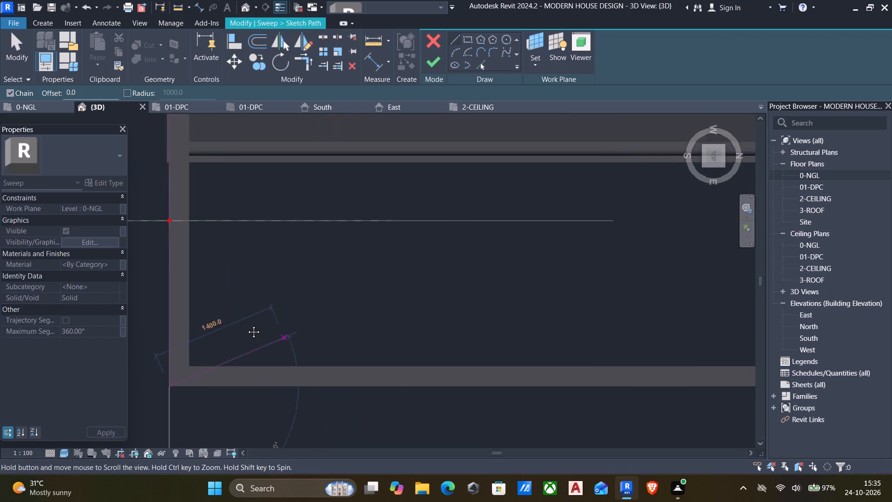
middle_click_drag(247, 325, 176, 308)
scroll(341, 350, "down", 3)
middle_click_drag(523, 350, 353, 369)
scroll(475, 383, "up", 5)
left_click(429, 369)
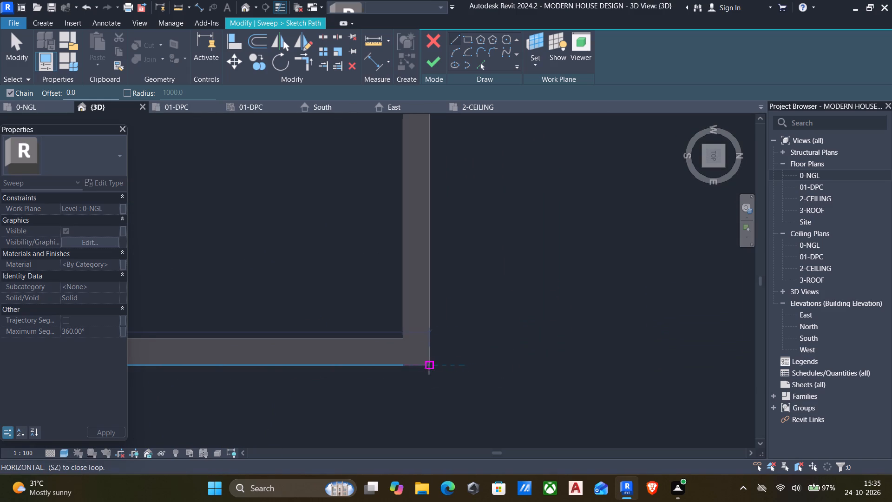
middle_click_drag(422, 293, 412, 465)
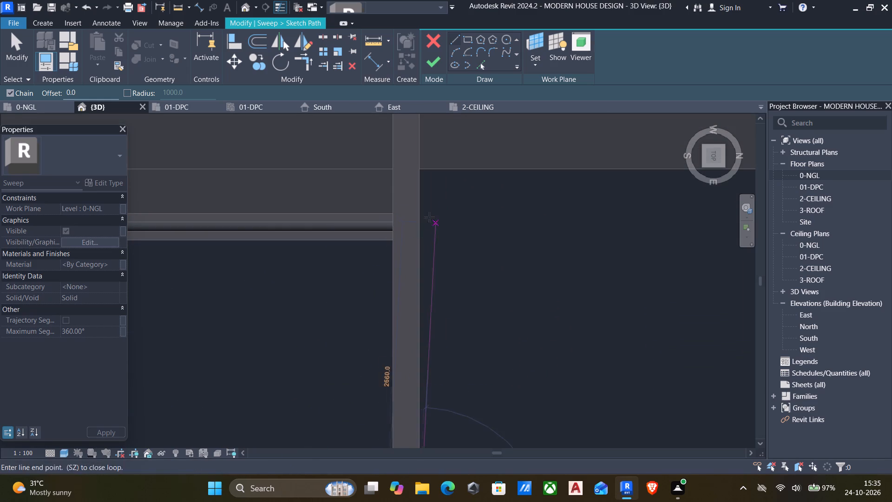
left_click(420, 168)
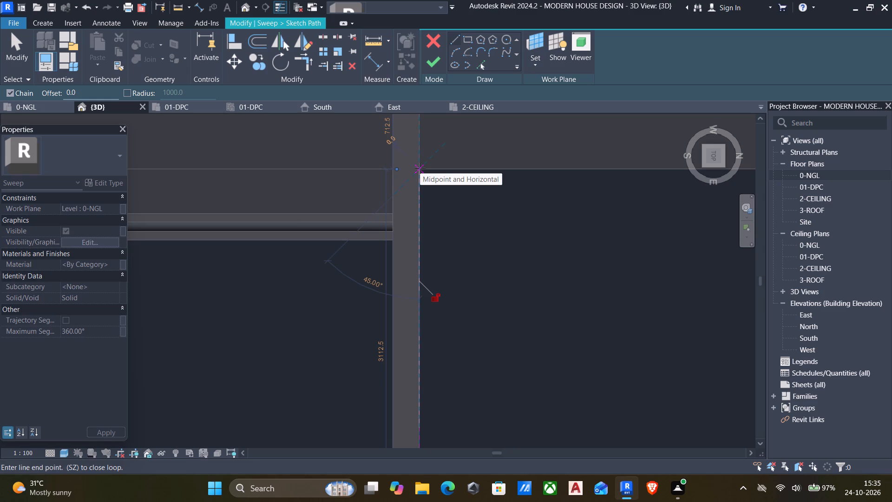
key("Escape")
scroll(479, 268, "down", 4)
middle_click_drag(350, 295, 521, 288)
scroll(521, 288, "down", 5)
middle_click_drag(273, 390, 330, 357)
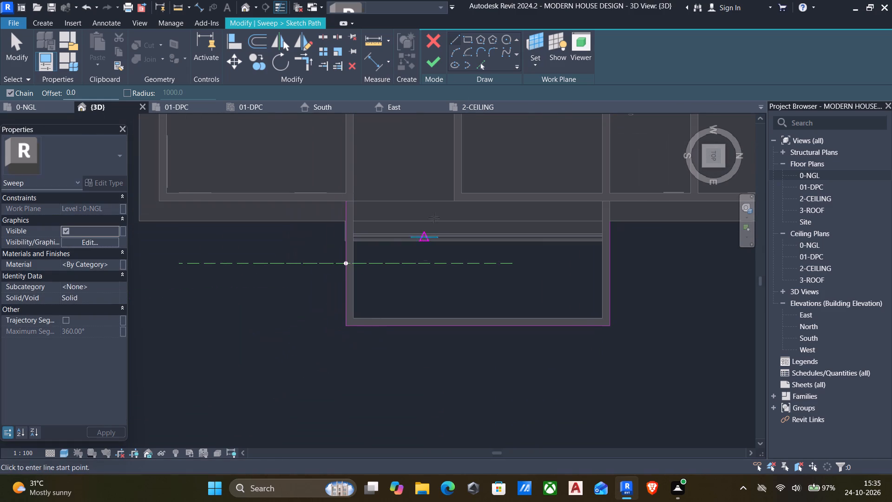
left_click(433, 60)
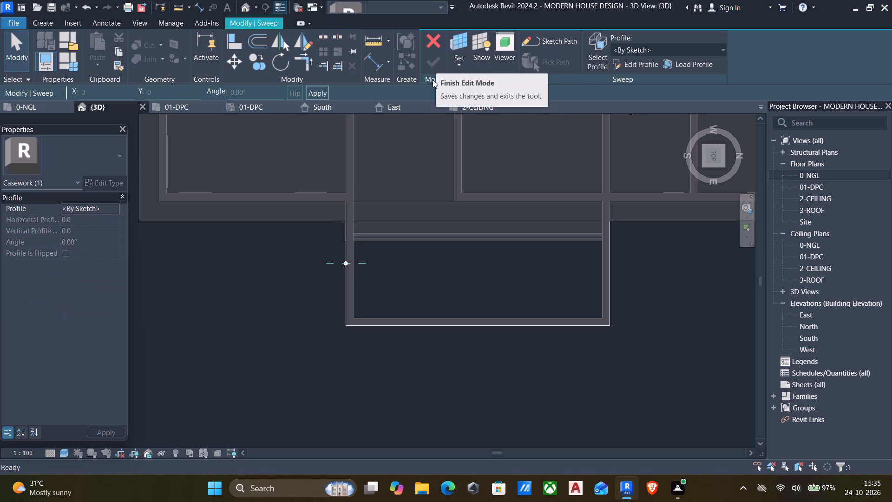
Begin the sweep profile at the raised veranda wall's top outer corner, with lines 300 mm down and 400 mm outward.
left_click(637, 64)
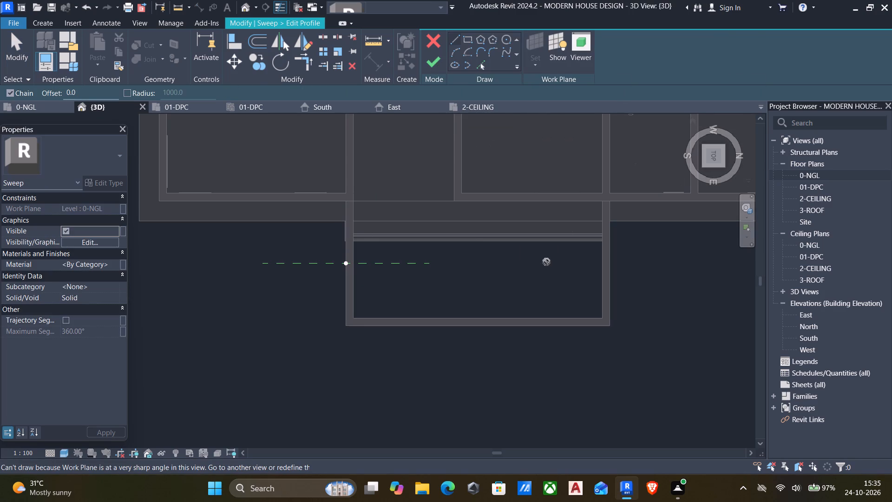
middle_click_drag(538, 279, 542, 133, "shift")
middle_click_drag(569, 251, 553, 179, "shift")
middle_click_drag(553, 178, 546, 289)
left_click(711, 164)
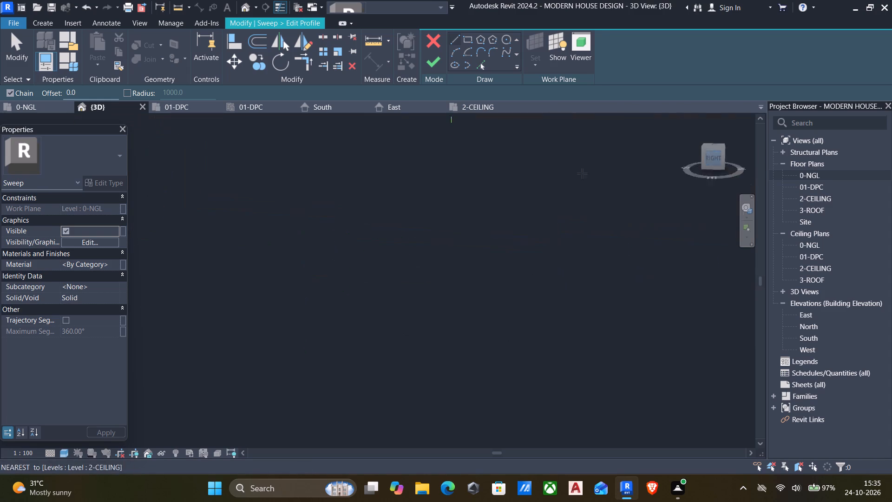
scroll(504, 170, "up", 3)
scroll(256, 351, "up", 4)
scroll(485, 257, "up", 5)
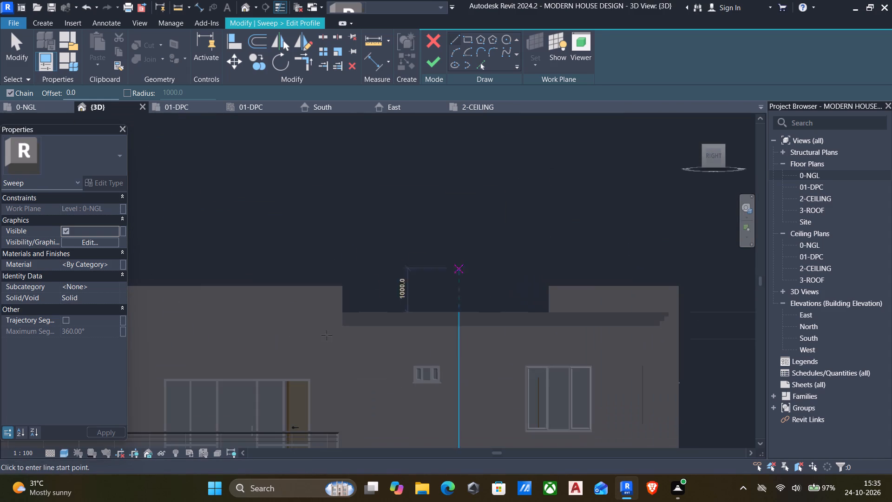
middle_click_drag(308, 354, 377, 350)
scroll(397, 319, "up", 3)
scroll(386, 367, "down", 7)
middle_click_drag(385, 377, 404, 284)
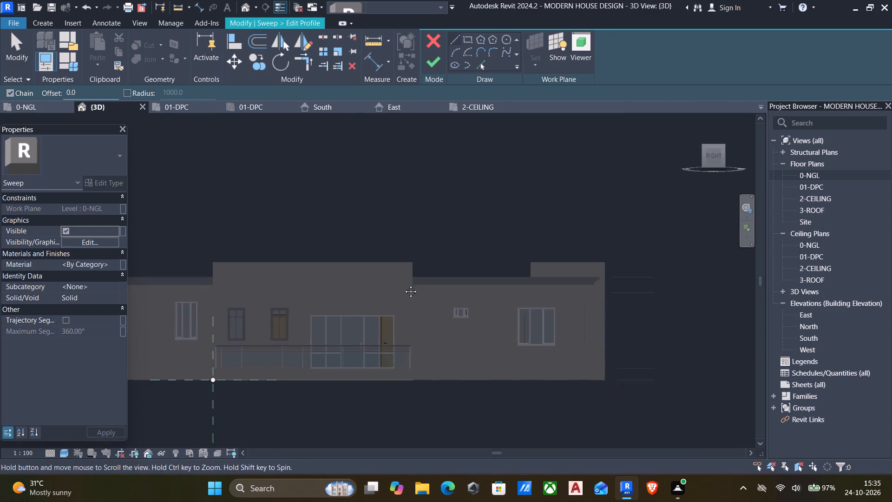
middle_click_drag(404, 284, 407, 244)
scroll(216, 213, "up", 10)
left_click(231, 168)
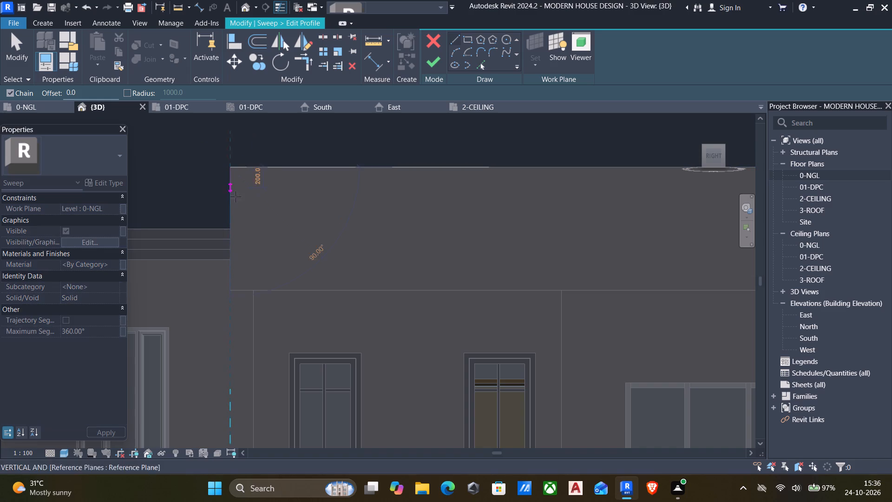
type("300")
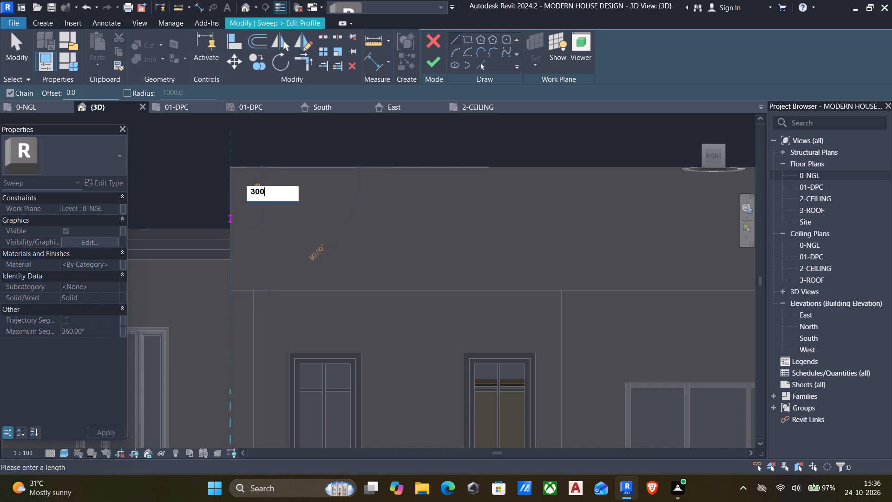
key("Return")
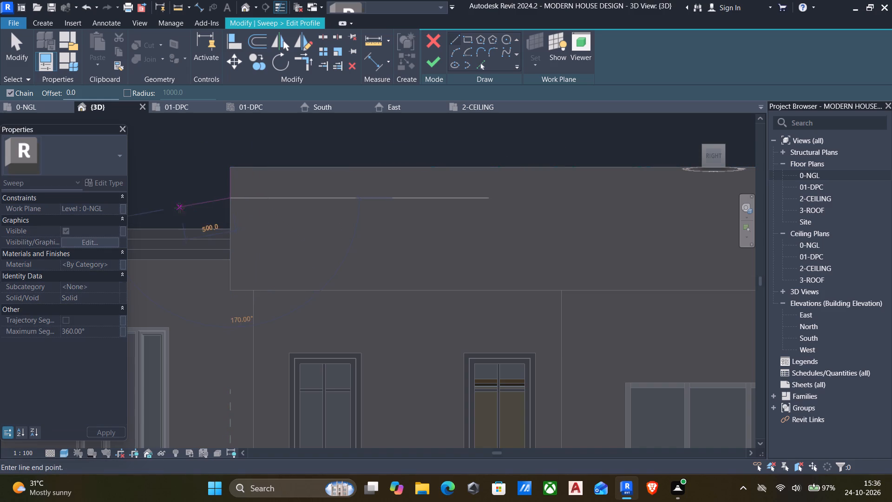
type("400")
key("Return")
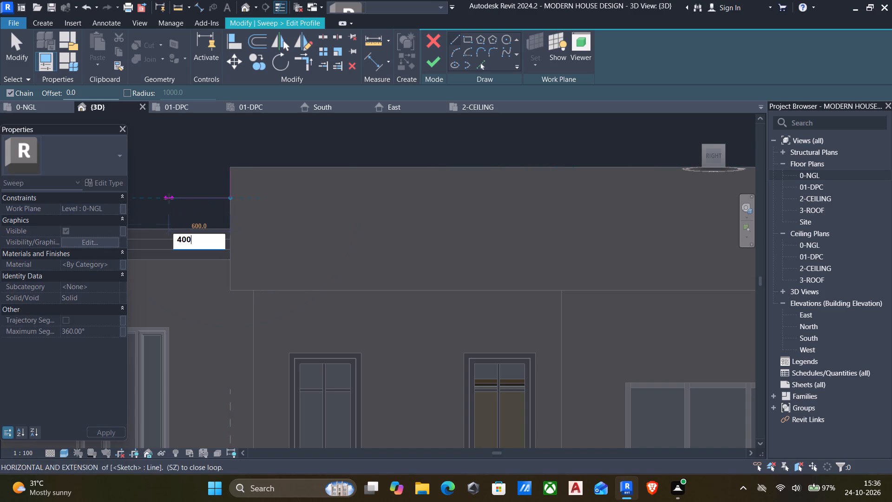
Step the profile up and outward with alternating 100 mm lines, close it along the wall-top level, and finish the profile and sweep.
type("100")
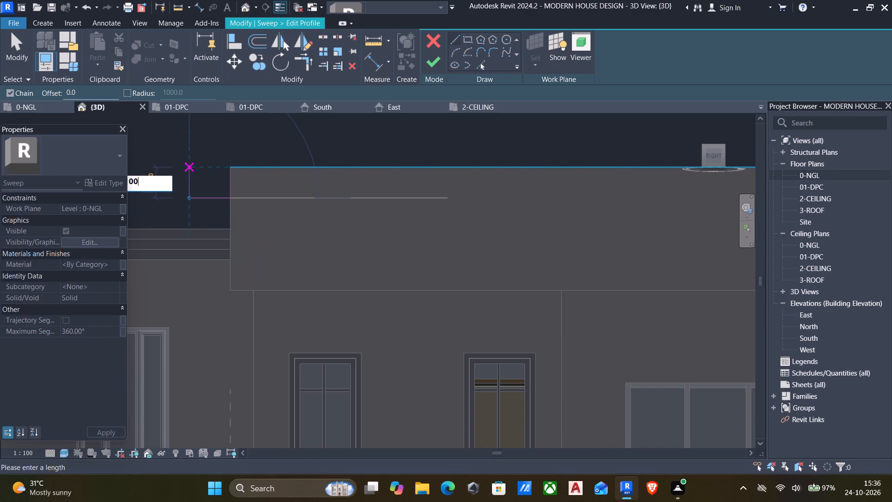
middle_click_drag(190, 166, 224, 165)
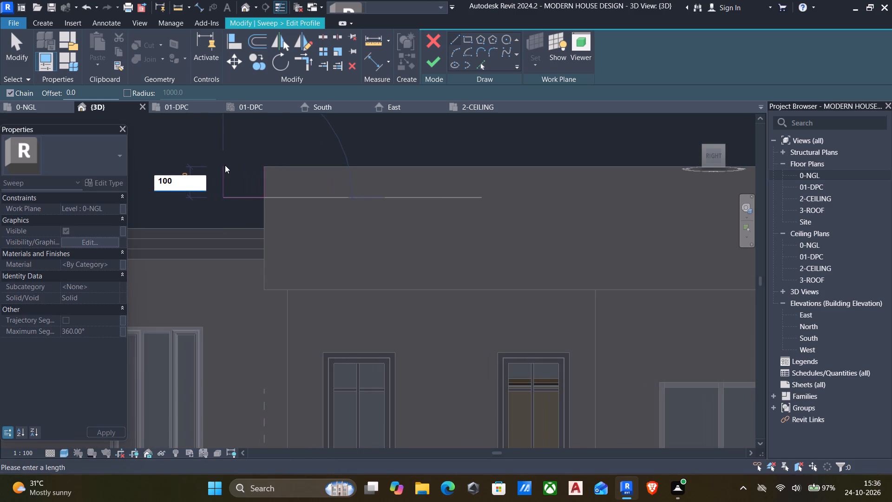
key("Return")
type("100")
key("Return")
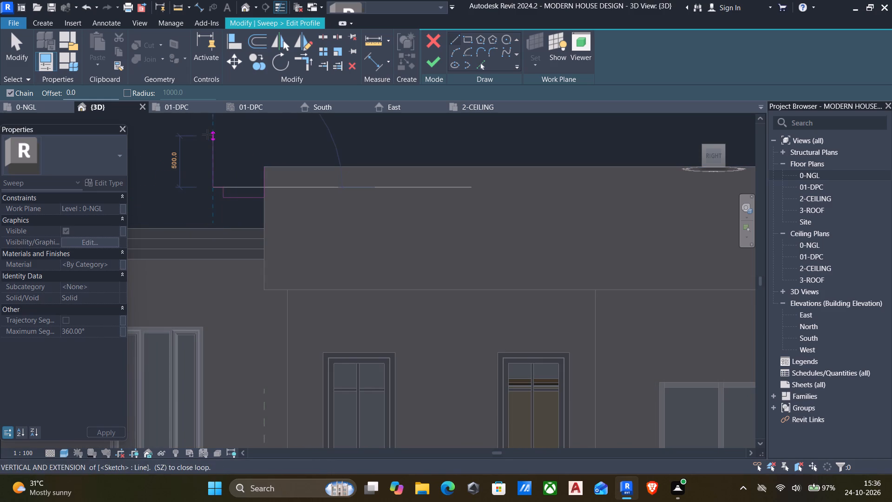
type("100")
key("Return")
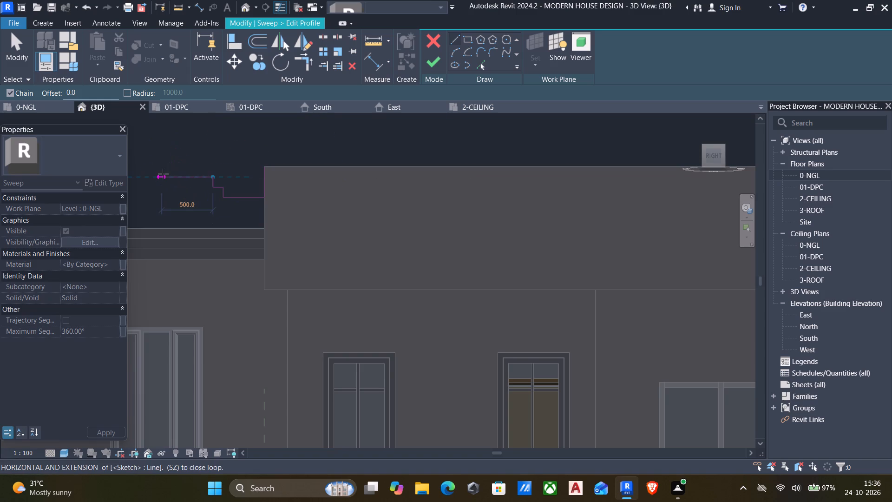
type("100")
key("Return")
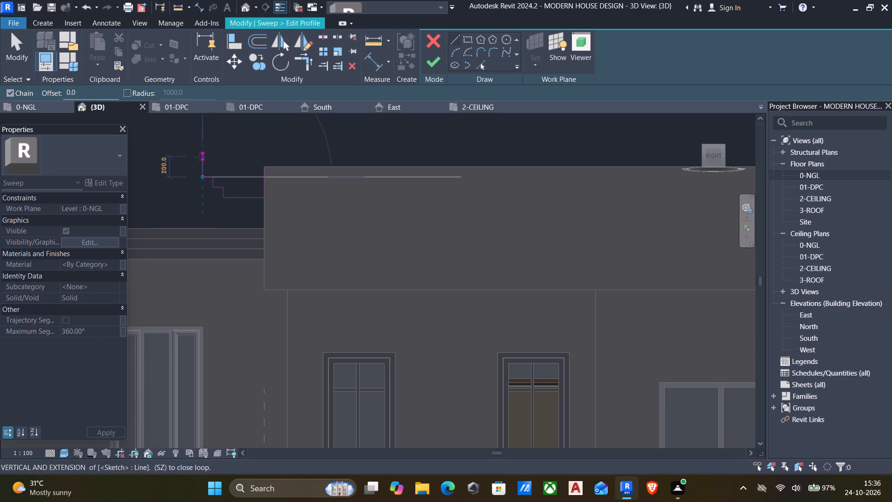
type("100")
key("Return")
left_click(262, 168)
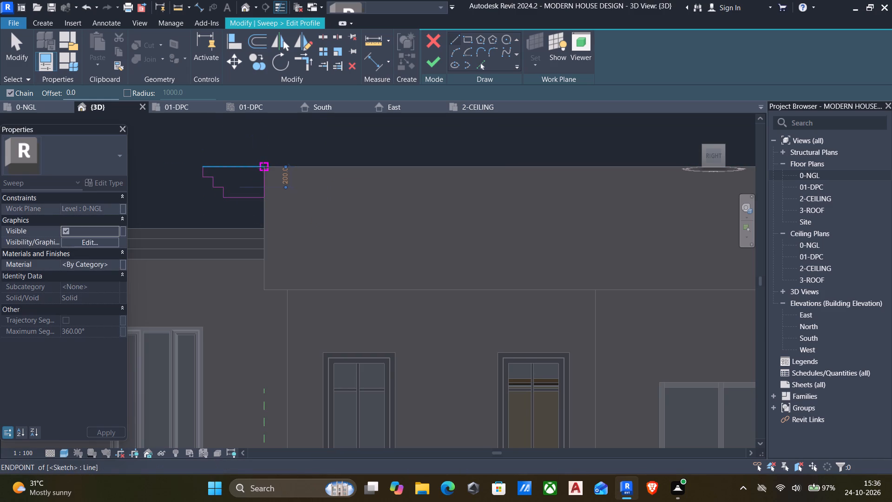
key("Escape")
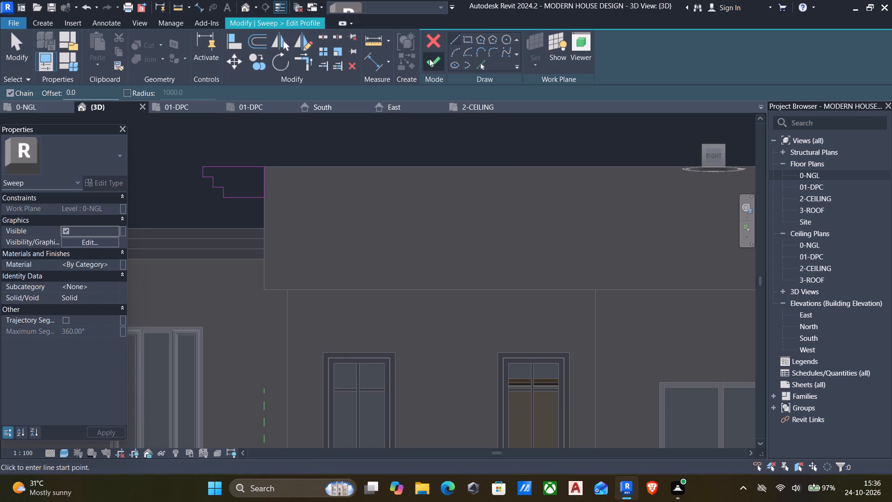
left_click(429, 59)
left_click(437, 64)
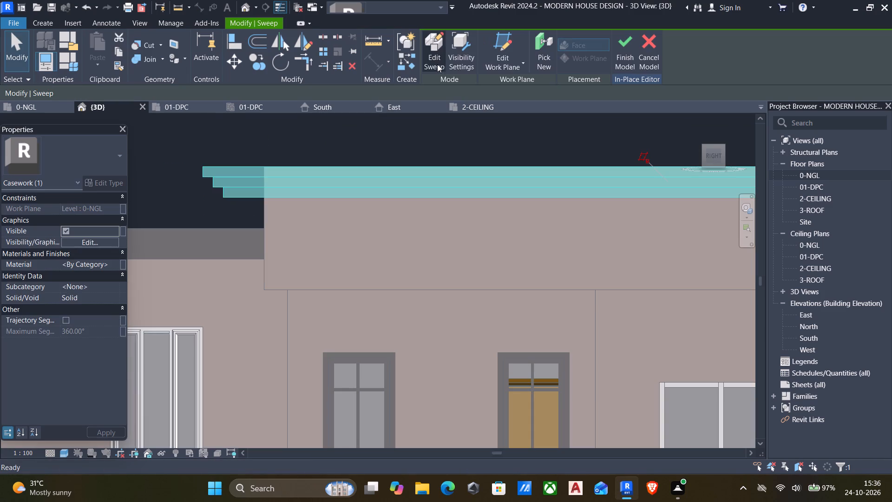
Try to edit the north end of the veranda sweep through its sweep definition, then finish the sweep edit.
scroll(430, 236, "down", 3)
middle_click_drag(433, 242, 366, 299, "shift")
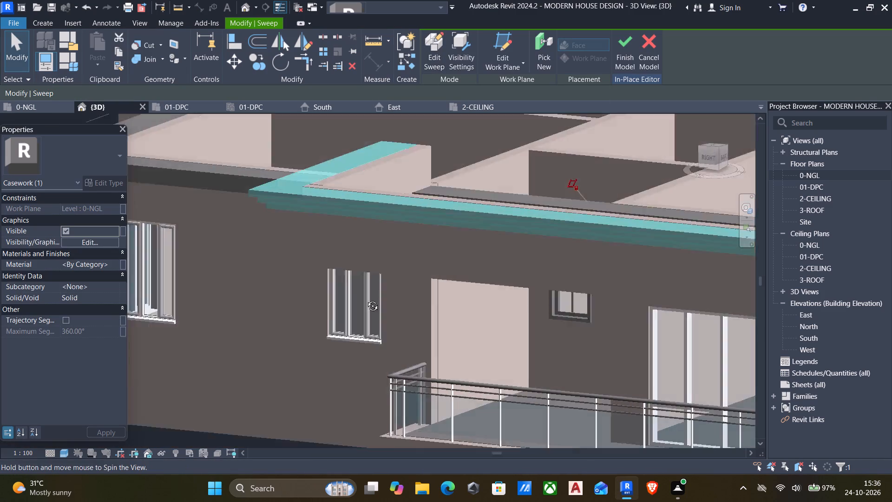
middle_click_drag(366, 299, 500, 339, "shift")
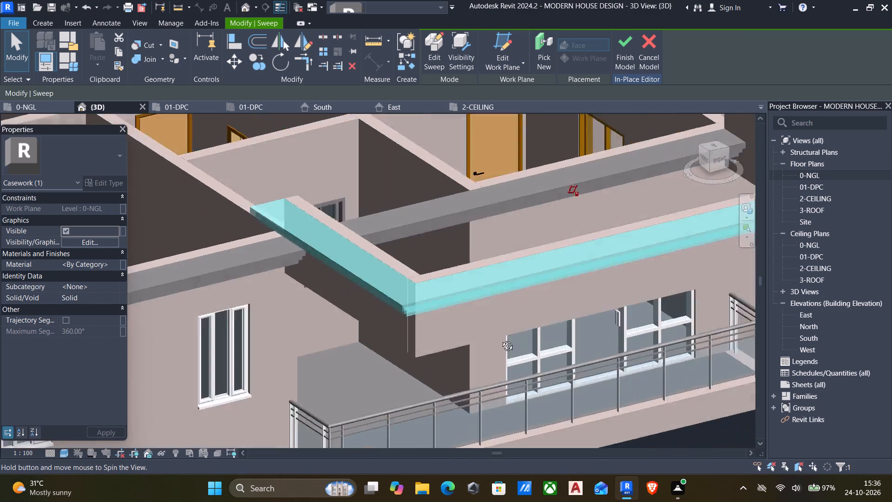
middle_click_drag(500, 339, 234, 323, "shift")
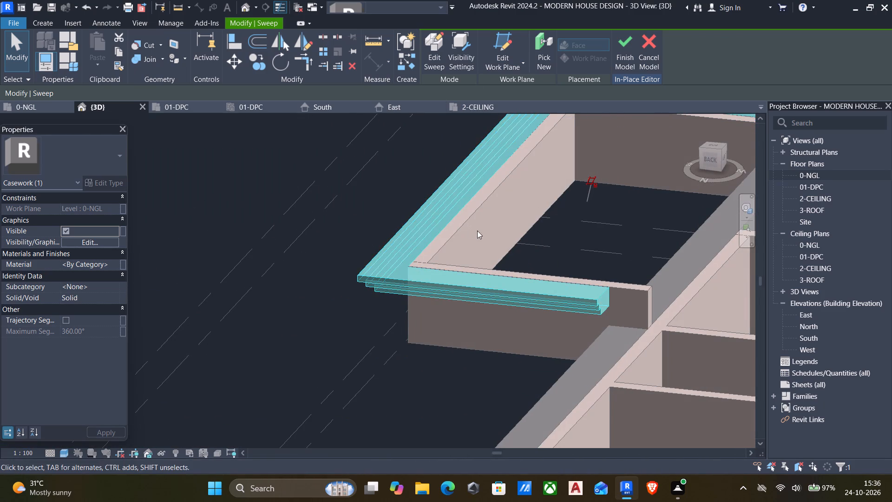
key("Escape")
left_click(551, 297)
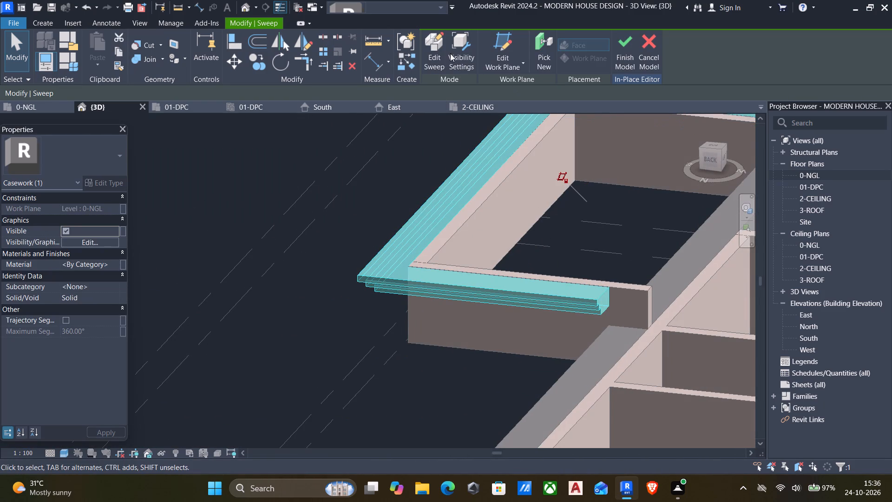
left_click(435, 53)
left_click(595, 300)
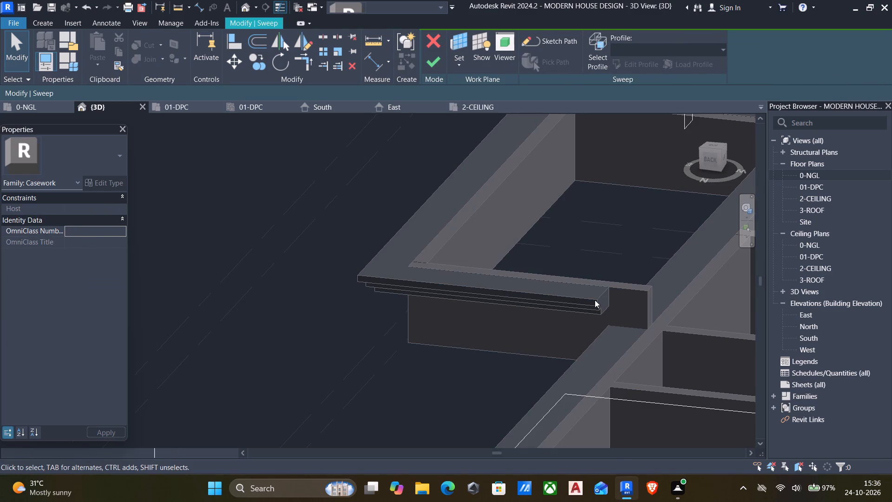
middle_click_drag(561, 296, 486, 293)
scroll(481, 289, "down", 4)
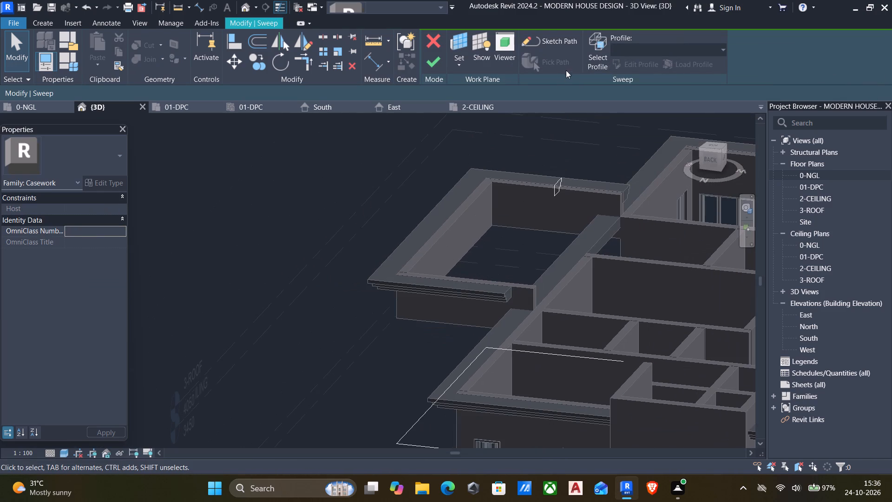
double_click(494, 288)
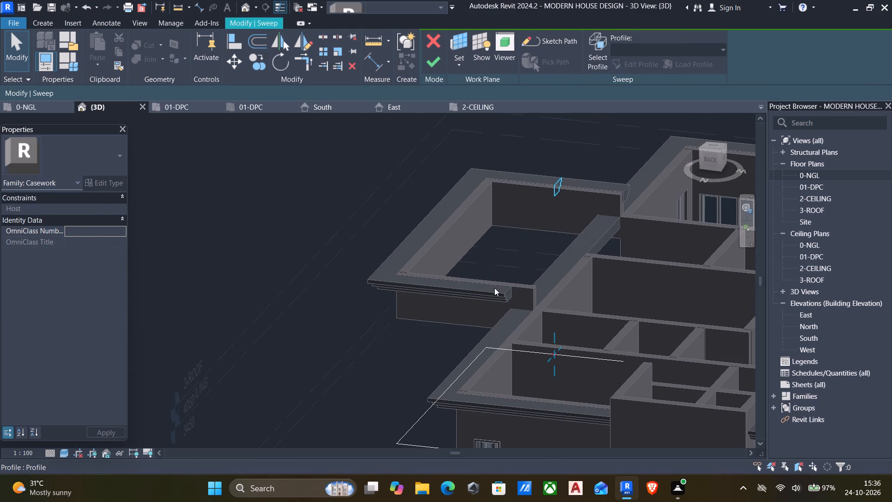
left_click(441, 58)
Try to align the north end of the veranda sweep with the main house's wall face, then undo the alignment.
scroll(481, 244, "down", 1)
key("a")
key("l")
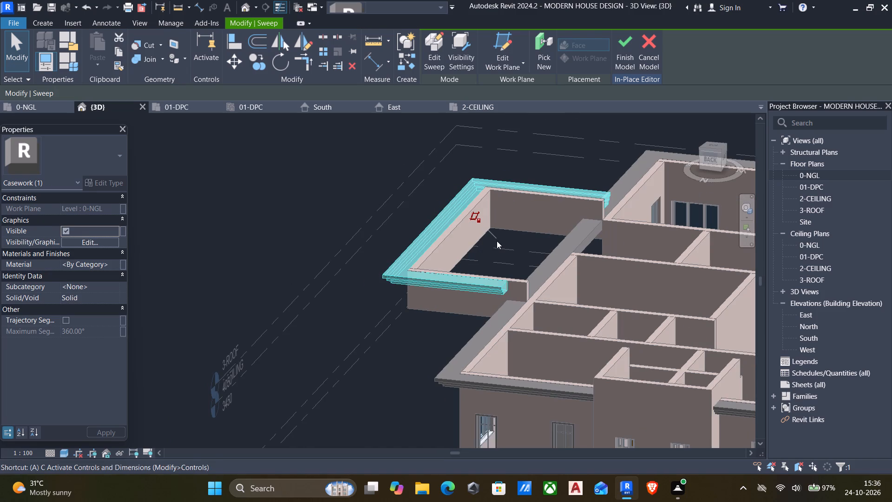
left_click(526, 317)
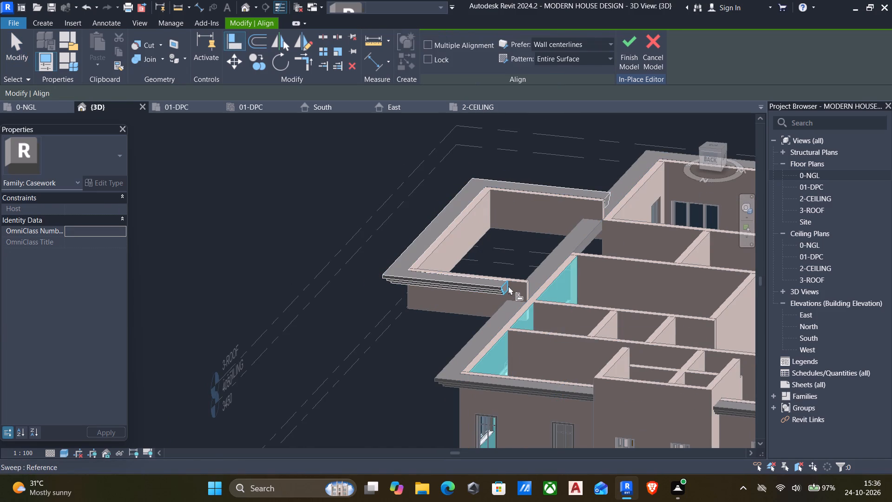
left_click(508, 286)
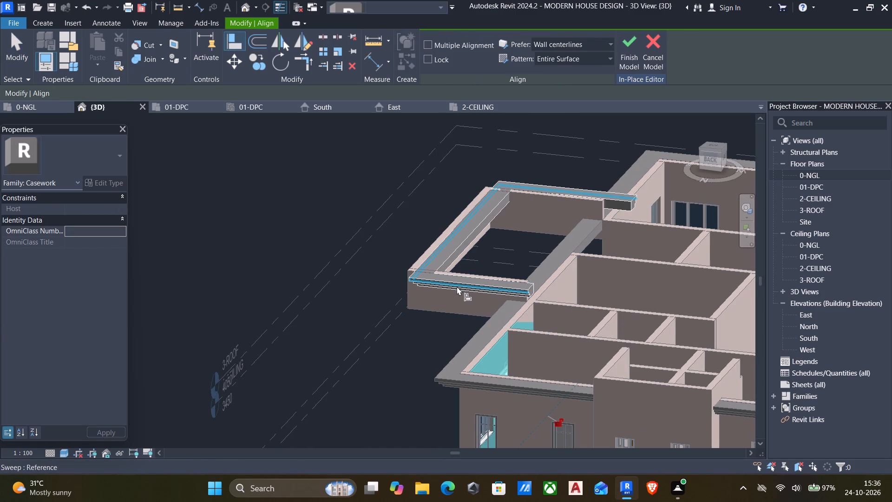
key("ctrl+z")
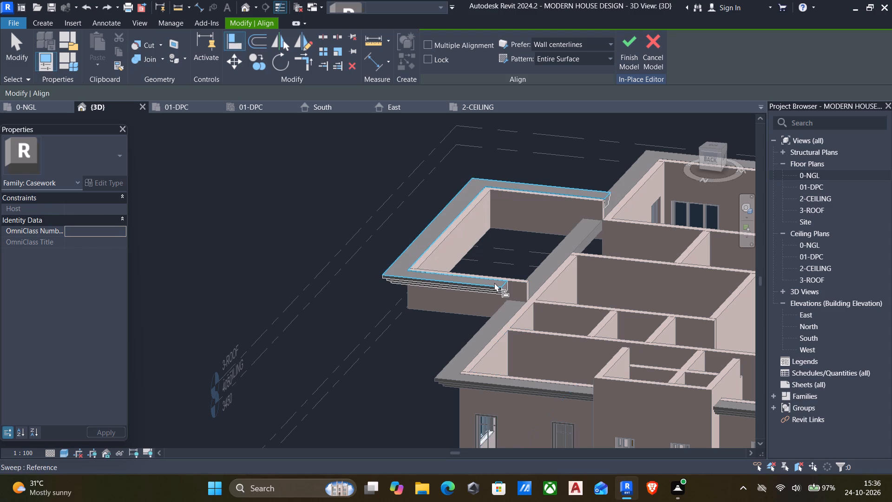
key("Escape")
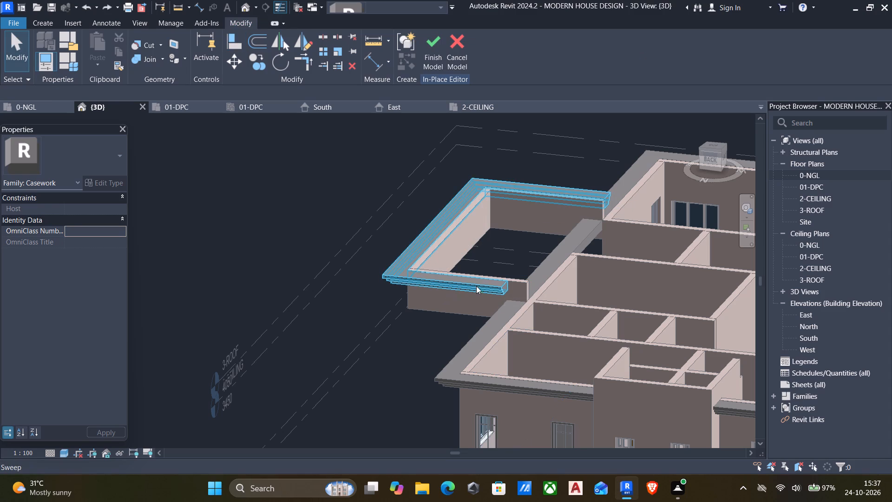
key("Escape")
Reopen the veranda sweep's path sketch and extend its north line past the main house wall to 6500 mm.
left_click(476, 288)
left_click(433, 56)
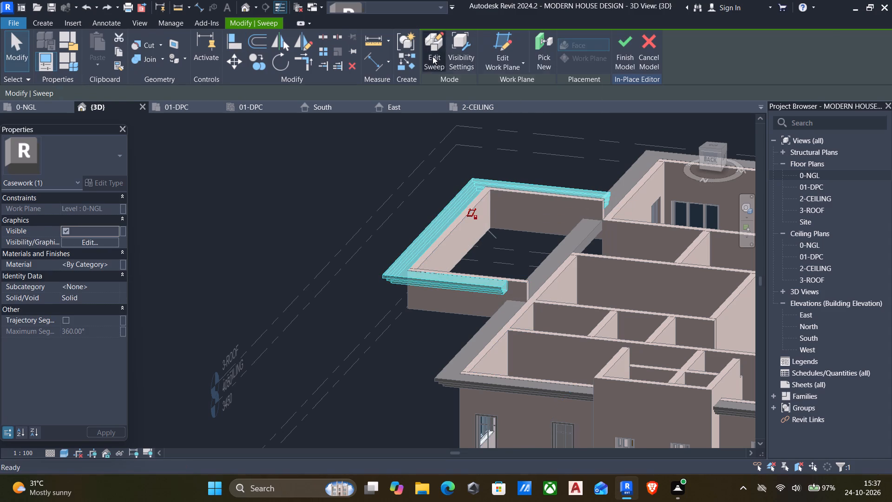
left_click(596, 59)
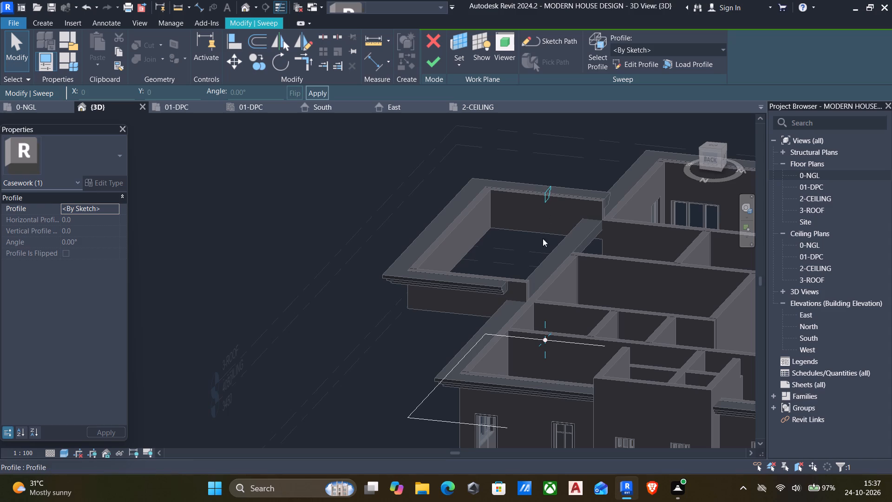
left_click(520, 338)
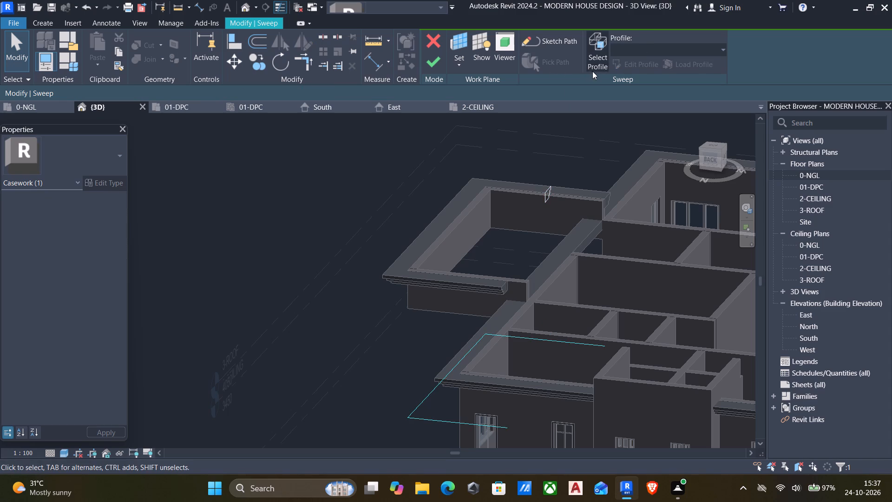
left_click(479, 429)
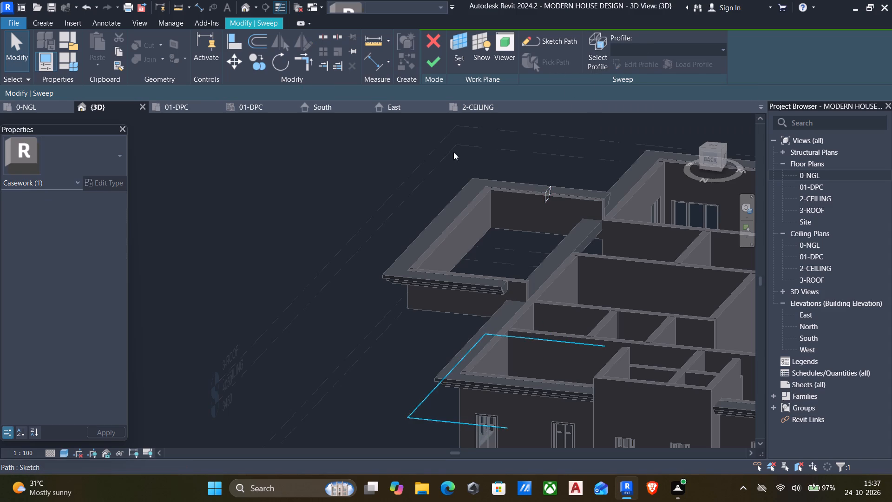
left_click(561, 40)
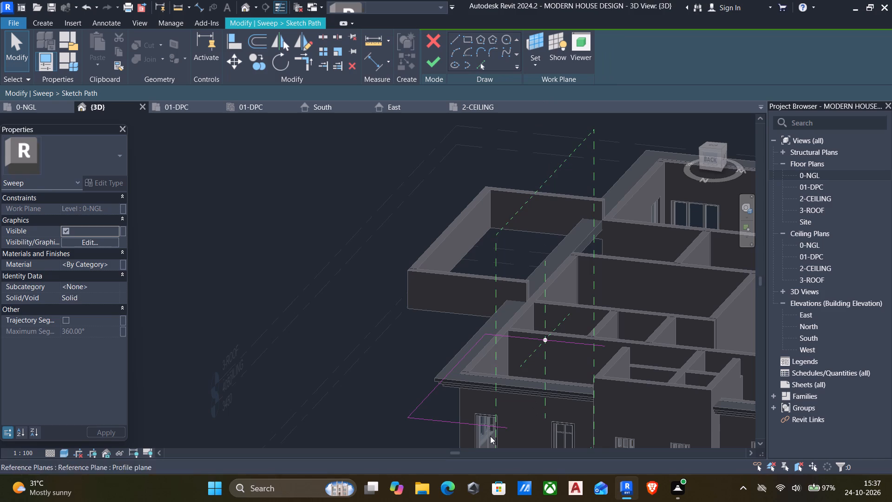
left_click(493, 429)
left_click_drag(506, 427, 587, 437)
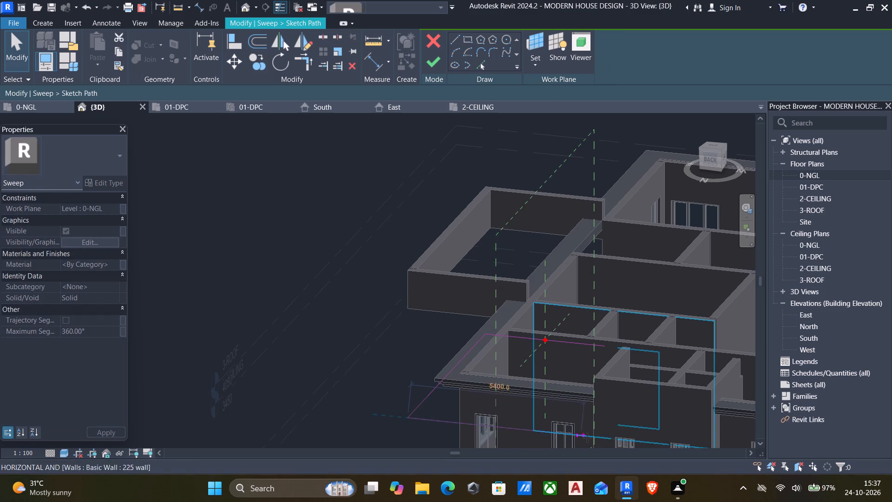
left_click_drag(587, 437, 617, 437)
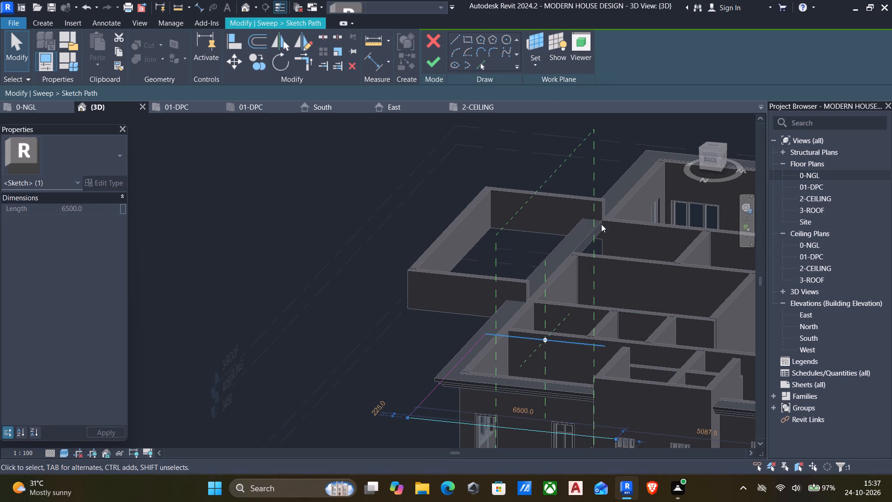
Lengthen the south line of the sweep path to 3960 mm, then finish the path sketch and the sweep edit.
left_click(590, 343)
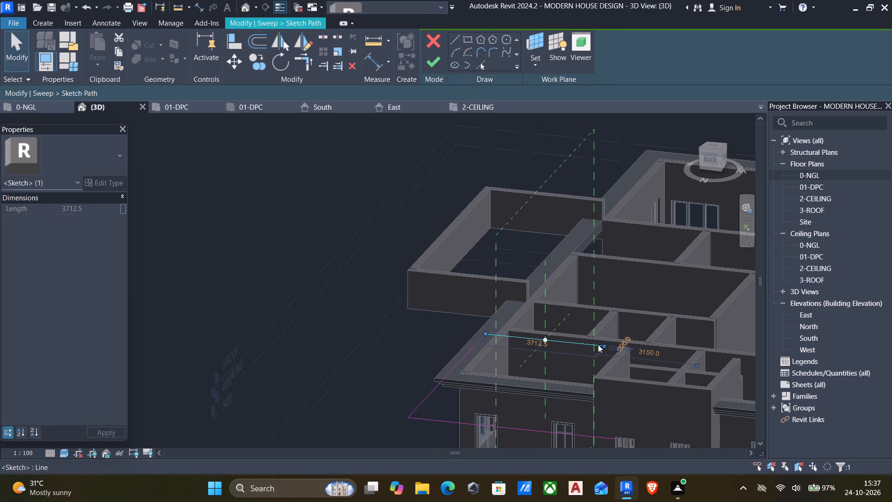
left_click_drag(603, 345, 670, 354)
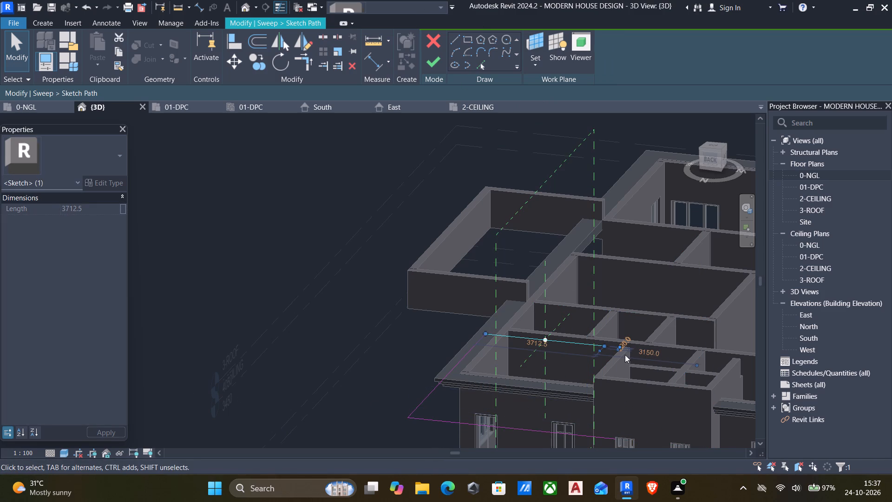
scroll(614, 350, "up", 8)
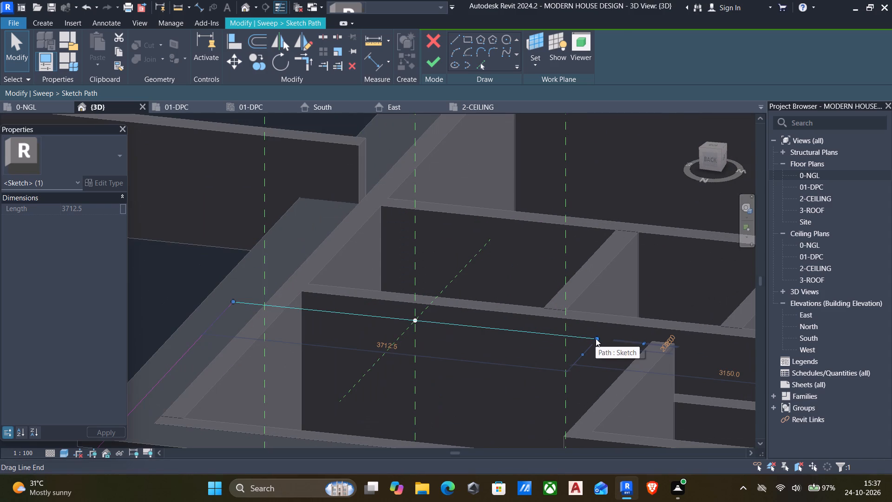
key("Escape")
left_click(594, 338)
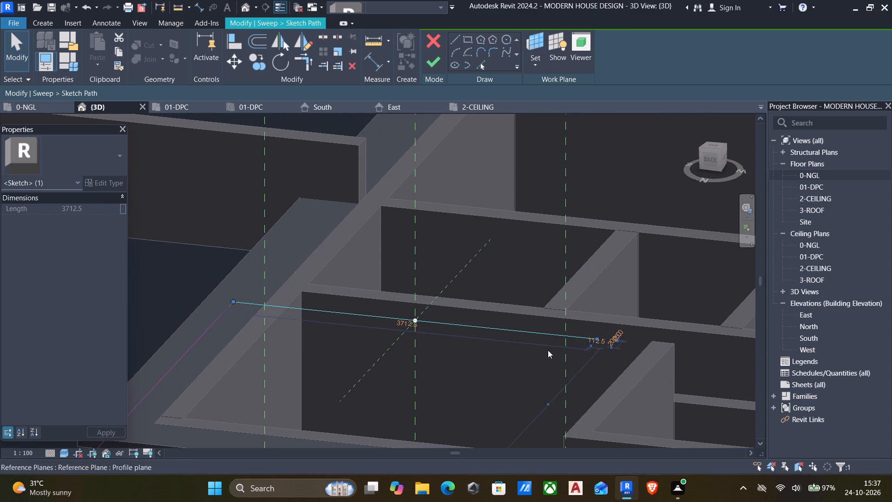
key("Escape")
left_click(523, 331)
scroll(604, 345, "up", 10)
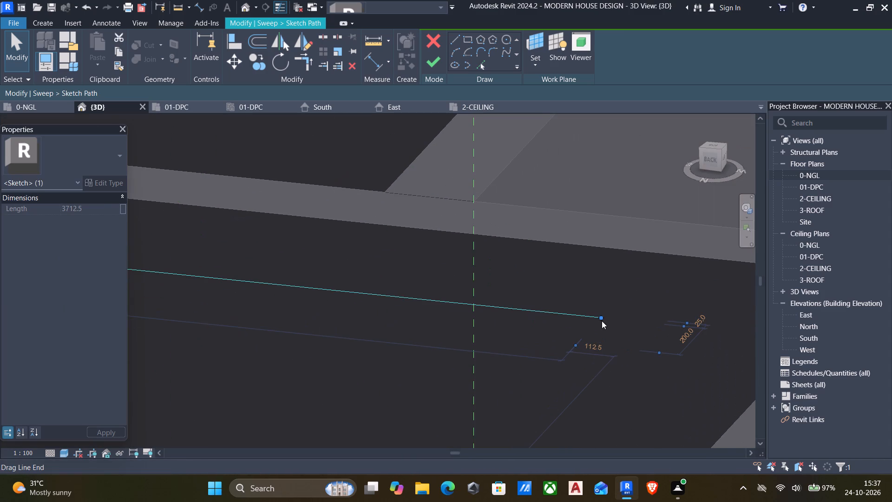
left_click_drag(601, 316, 691, 330)
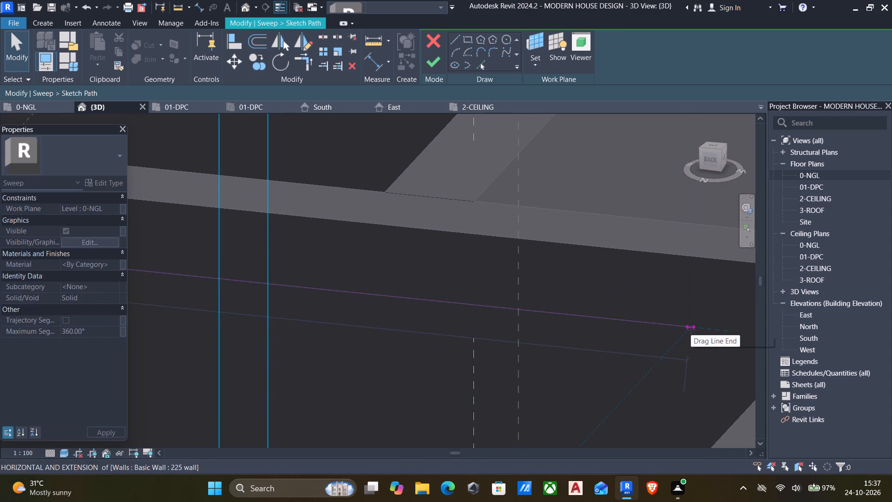
left_click_drag(691, 330, 699, 330)
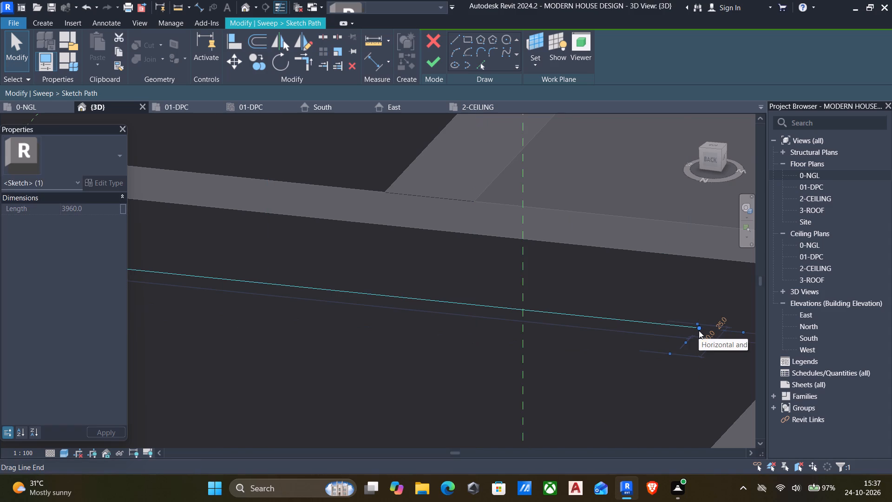
key("Escape")
scroll(400, 220, "down", 12)
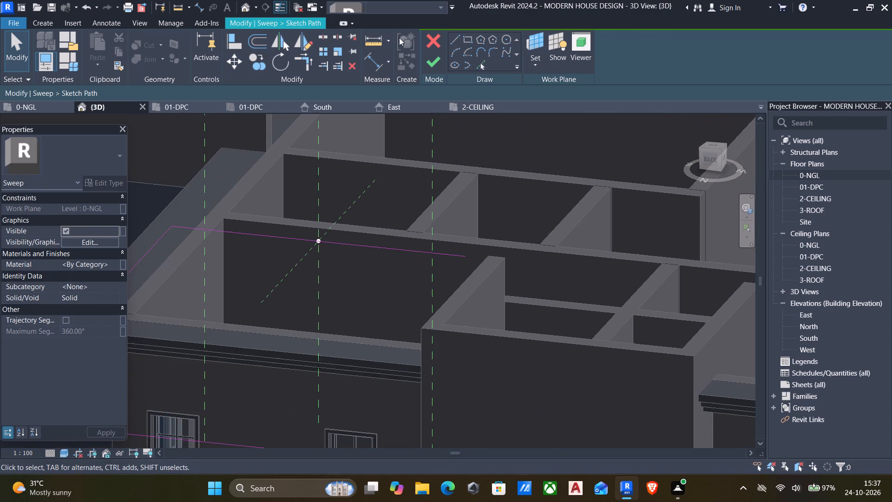
left_click(427, 60)
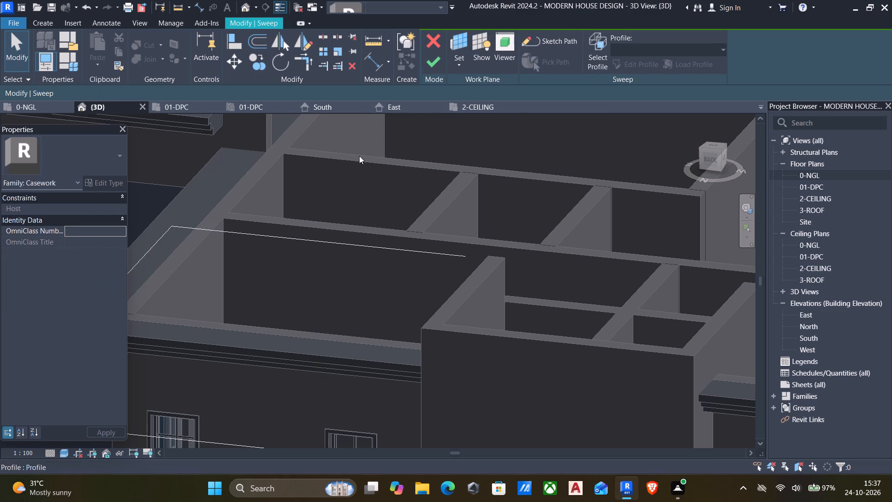
left_click(427, 60)
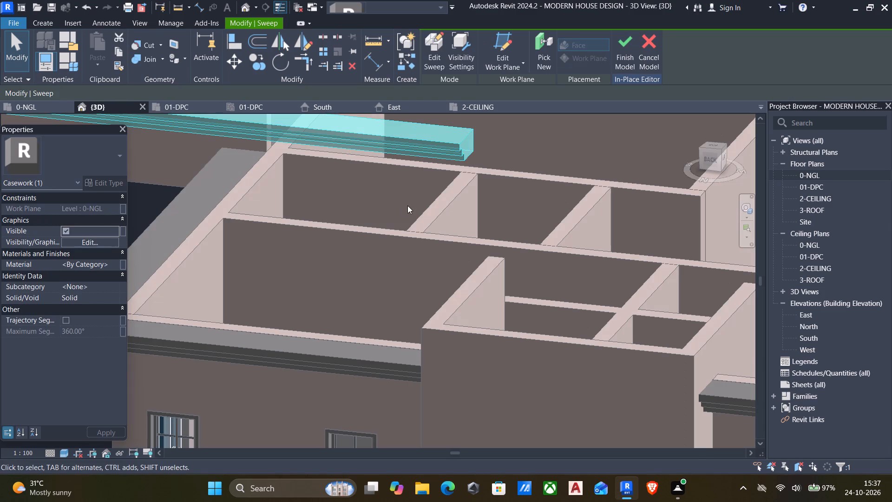
Check both extended ends of the veranda cornice and finish the in-place casework model.
scroll(399, 215, "down", 5)
middle_click_drag(396, 250, 555, 296, "shift")
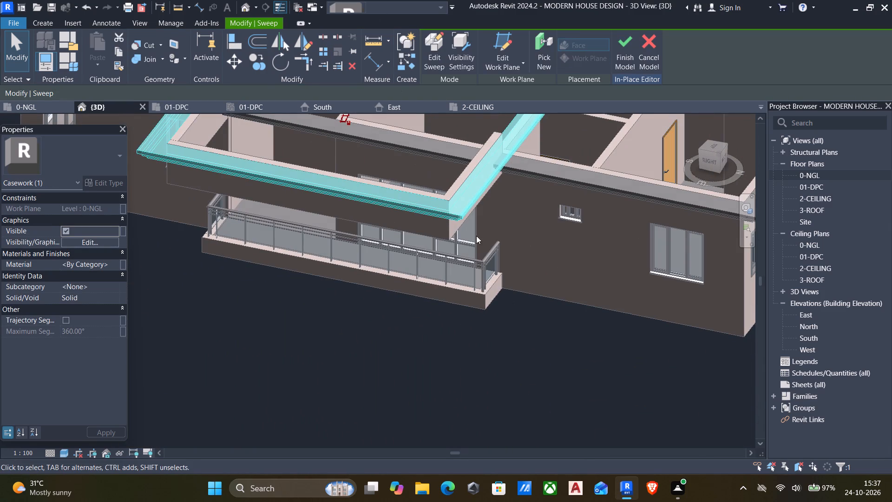
middle_click_drag(479, 247, 390, 179)
middle_click_drag(376, 208, 374, 287)
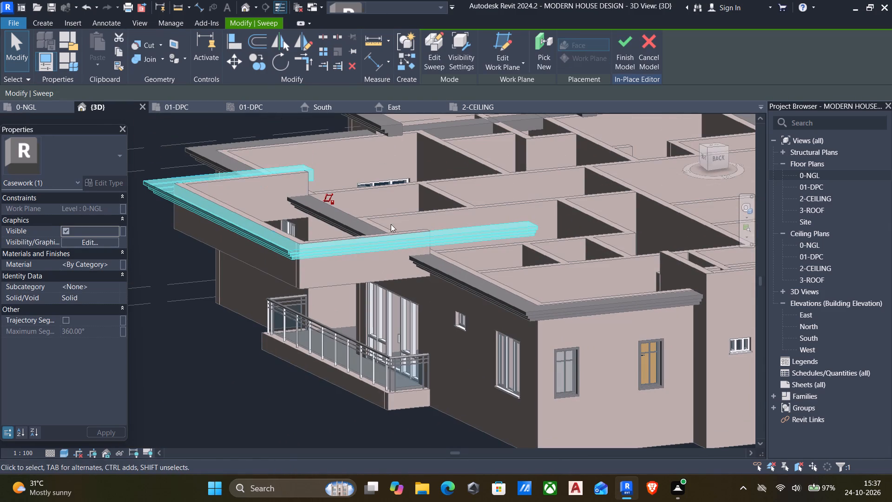
left_click(625, 41)
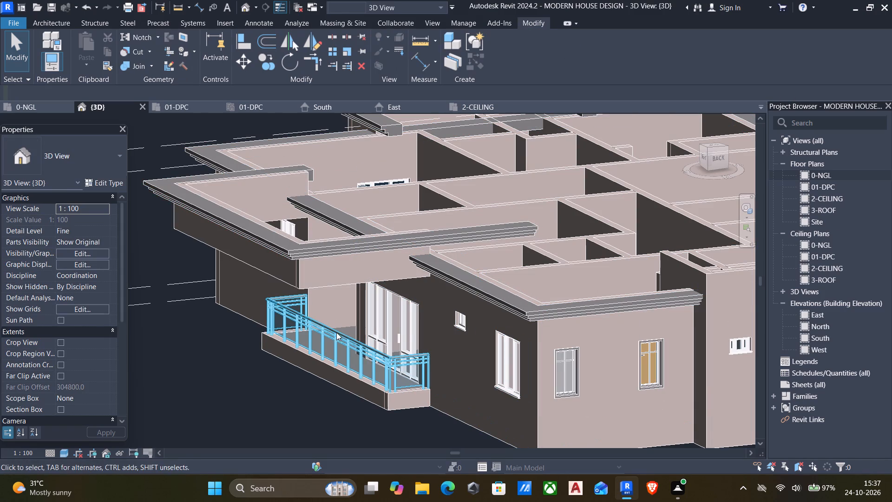
Examine the east veranda's finished cornice and how it meets the main house roof edge from several sides.
middle_click_drag(299, 356, 596, 309, "shift")
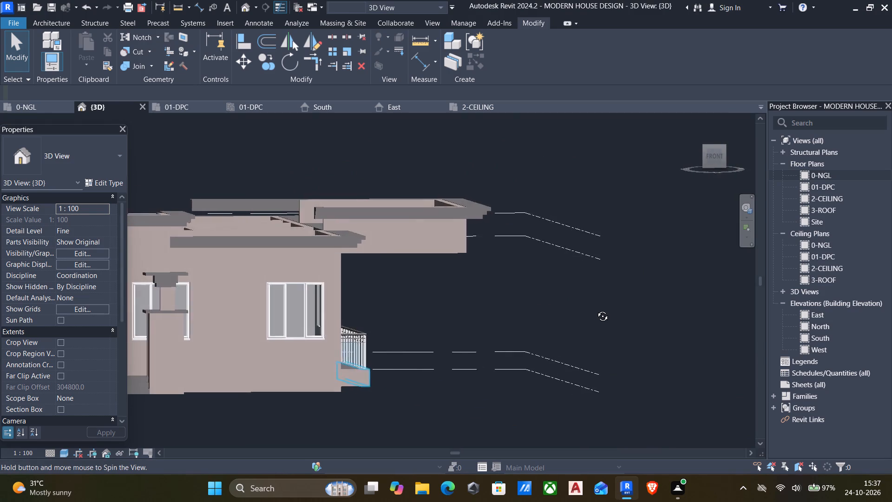
middle_click_drag(596, 309, 589, 317, "shift")
middle_click_drag(472, 322, 566, 308)
middle_click_drag(542, 304, 420, 376, "shift")
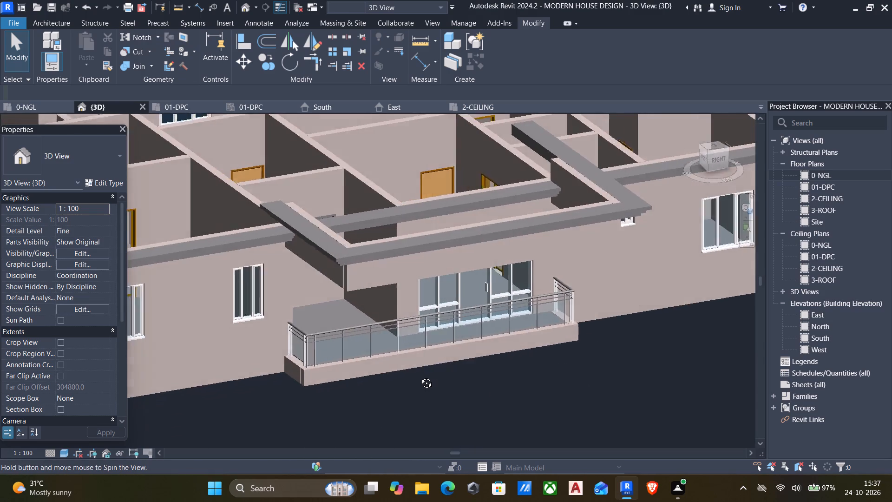
middle_click_drag(420, 376, 454, 347, "shift")
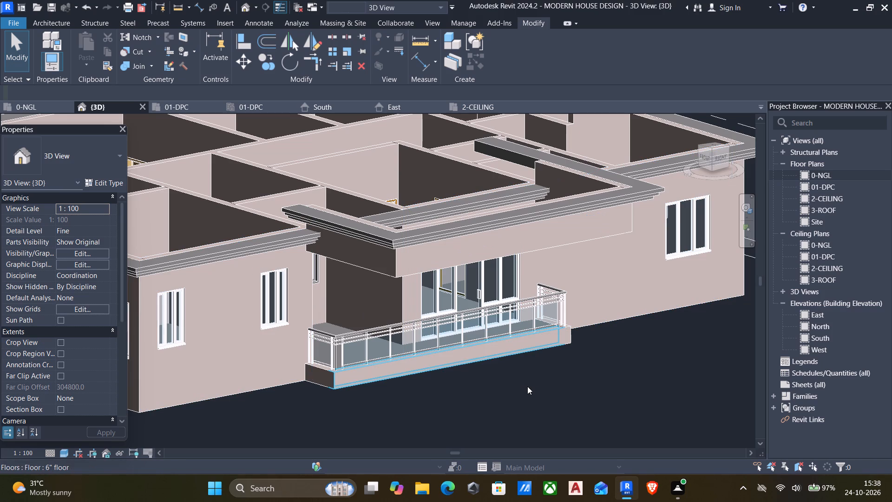
middle_click_drag(533, 387, 483, 388, "shift")
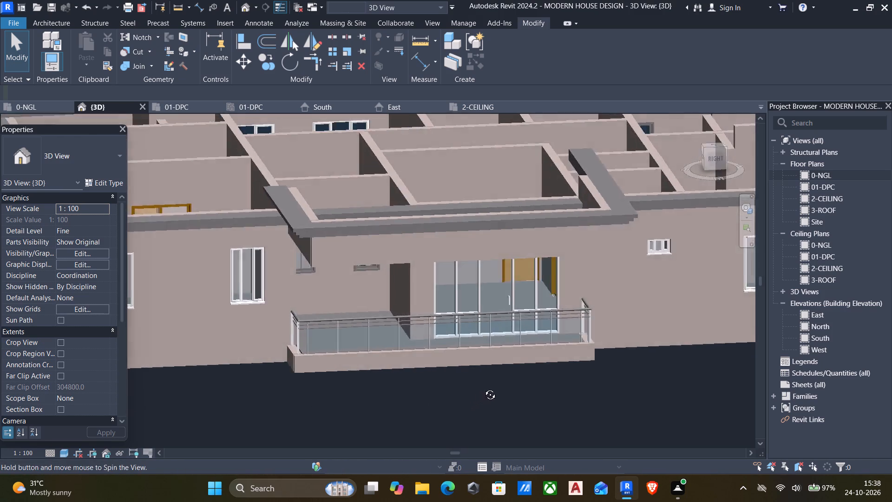
middle_click_drag(483, 388, 562, 382, "shift")
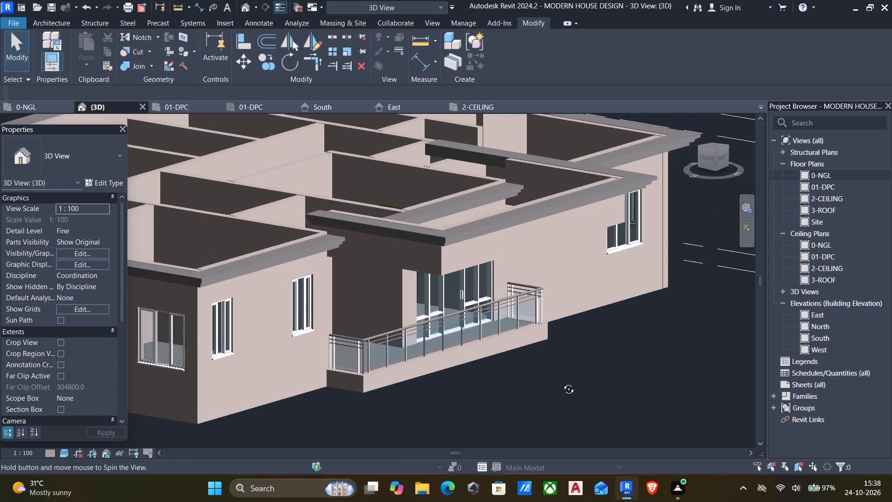
middle_click_drag(562, 382, 582, 410, "shift")
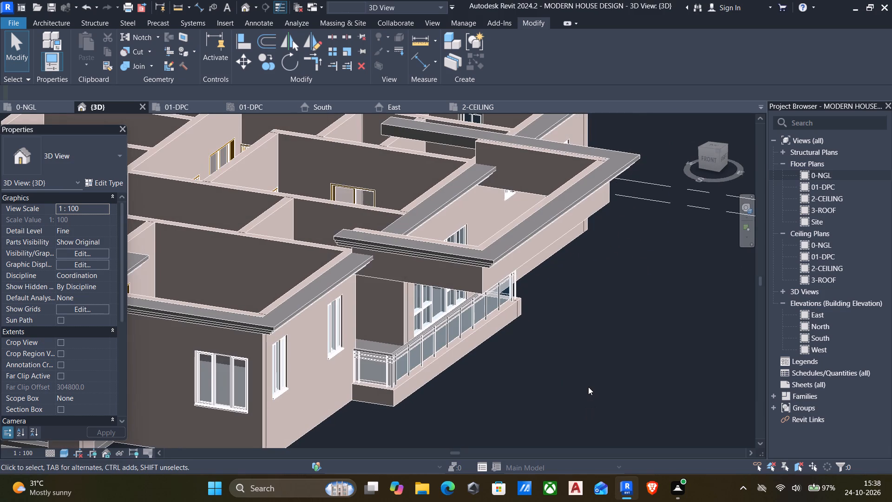
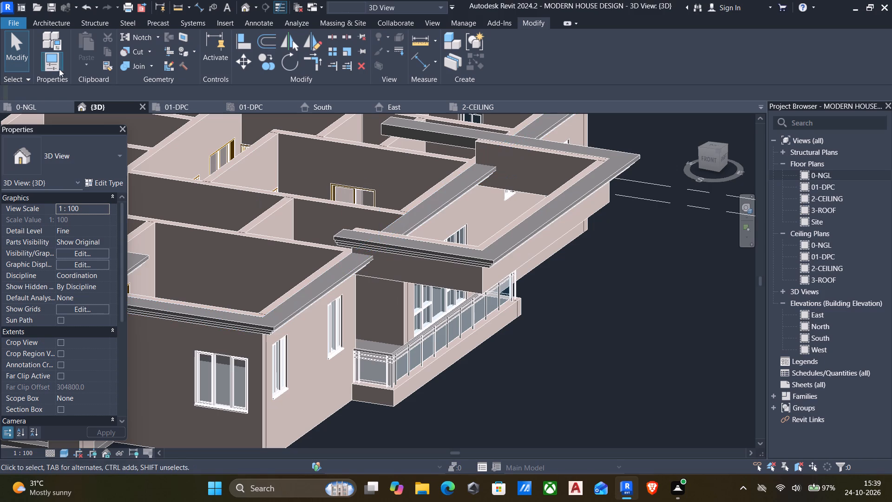
Start a new in-place model in the Casework category, keeping the suggested name.
left_click(66, 22)
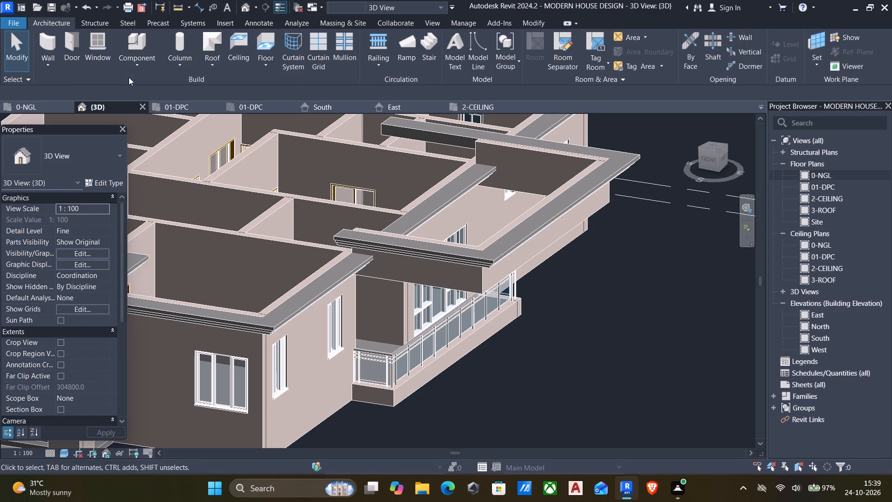
left_click(138, 66)
left_click(162, 108)
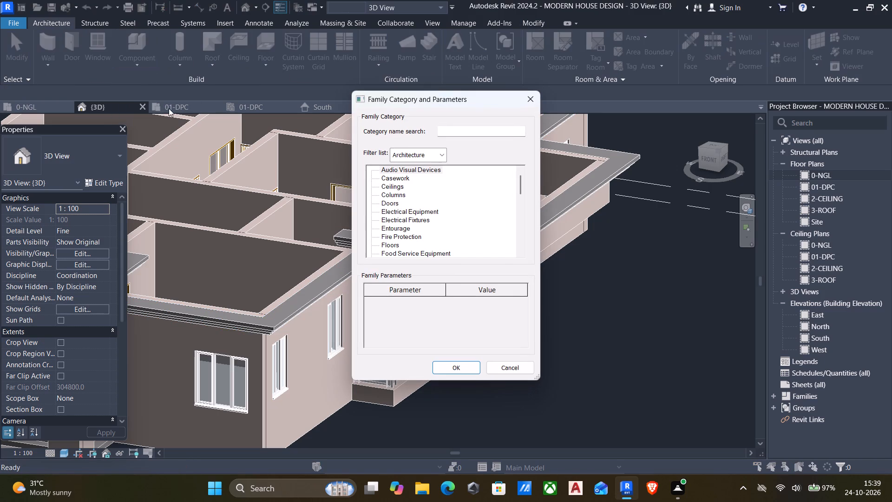
left_click(404, 178)
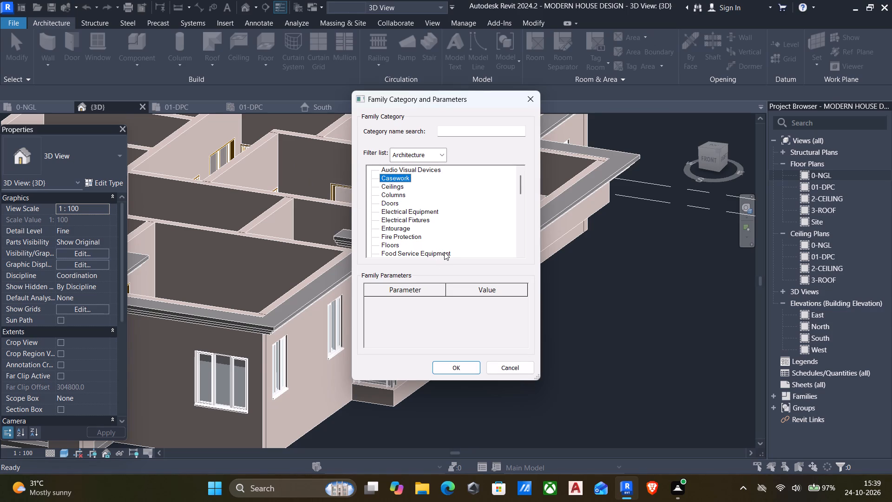
left_click(457, 368)
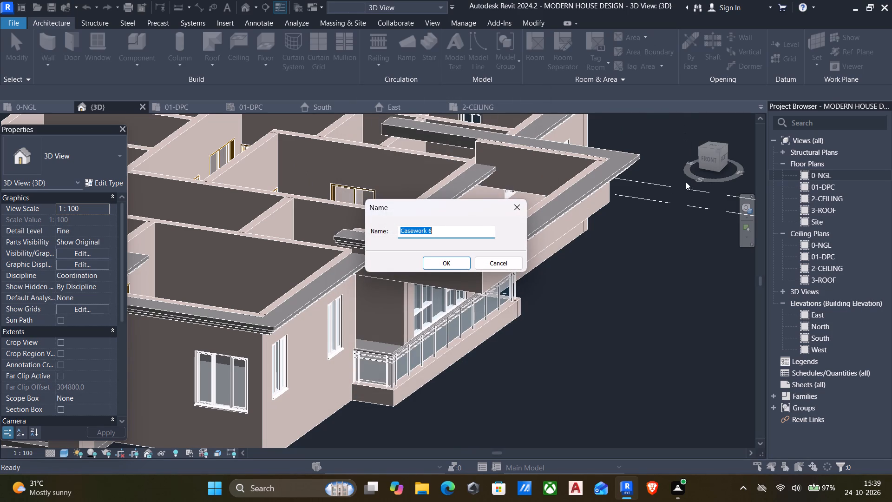
middle_click_drag(613, 251, 438, 332, "shift")
left_click(437, 266)
Sketch a sweep path around the north projection's outer walls: about 1460 mm on the east side, 3675 mm across, 1800 mm on the west.
middle_click_drag(546, 266, 453, 362, "shift")
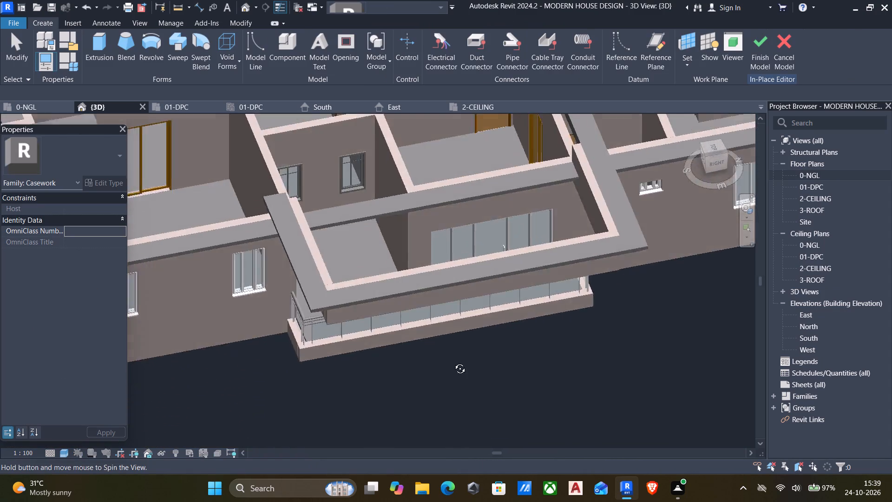
middle_click_drag(453, 362, 245, 322, "shift")
middle_click_drag(457, 241, 438, 347, "shift")
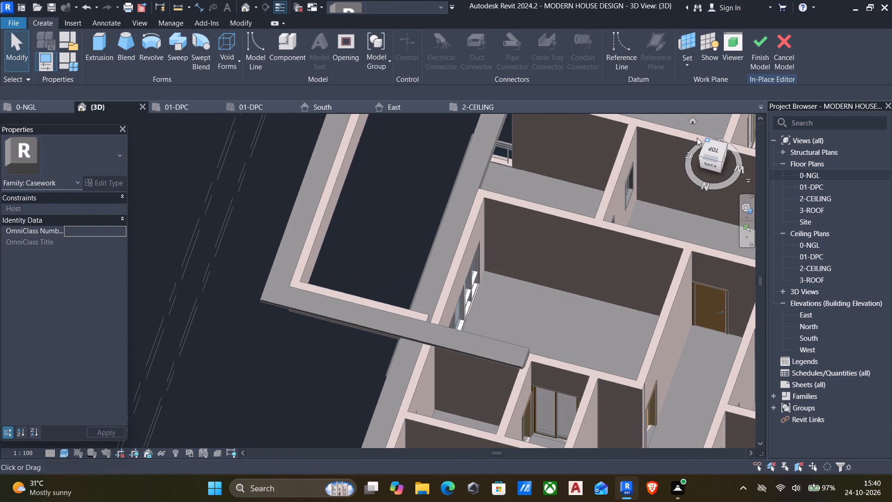
left_click(713, 147)
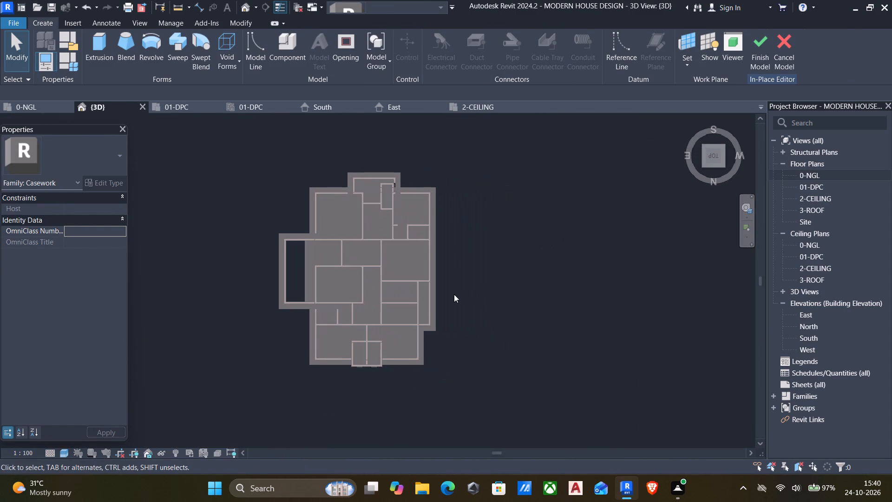
scroll(449, 295, "up", 1)
left_click(175, 43)
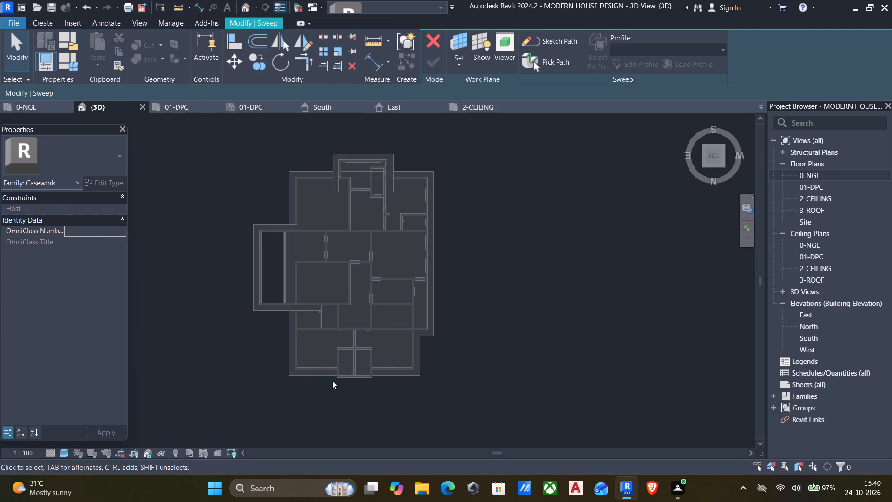
scroll(337, 388, "up", 4)
left_click(556, 37)
scroll(321, 366, "up", 2)
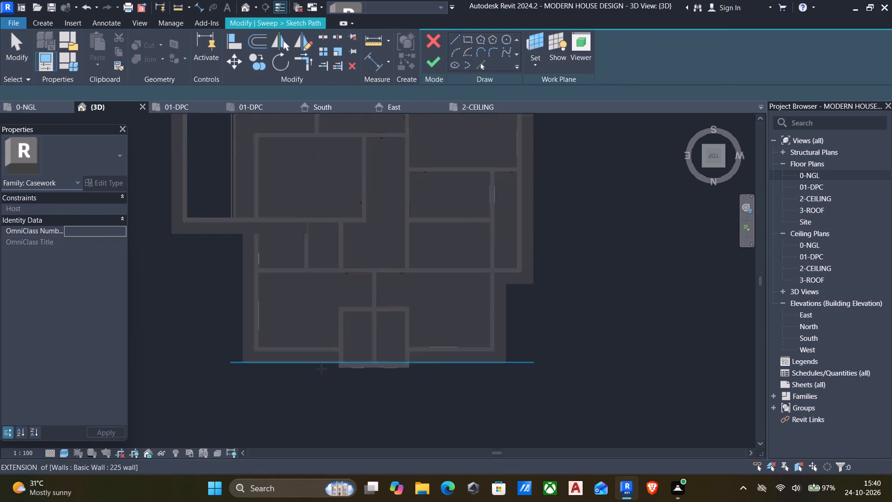
scroll(321, 369, "up", 2)
left_click(350, 324)
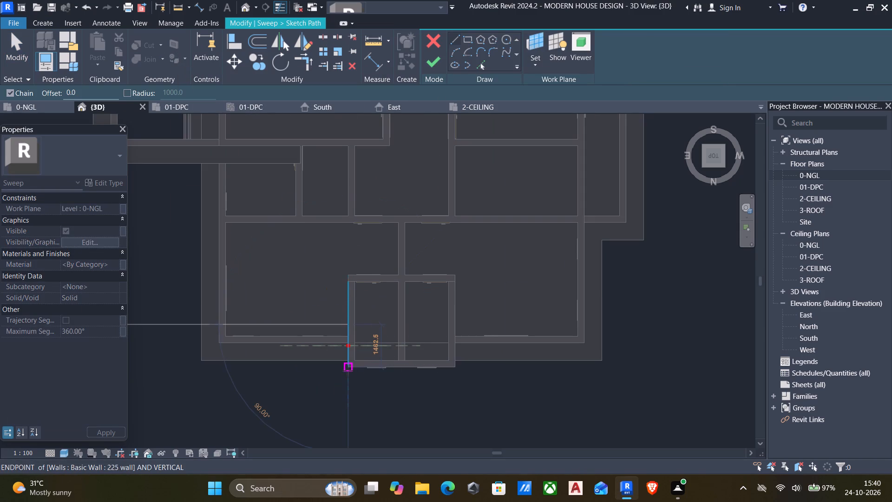
left_click(348, 370)
left_click(460, 370)
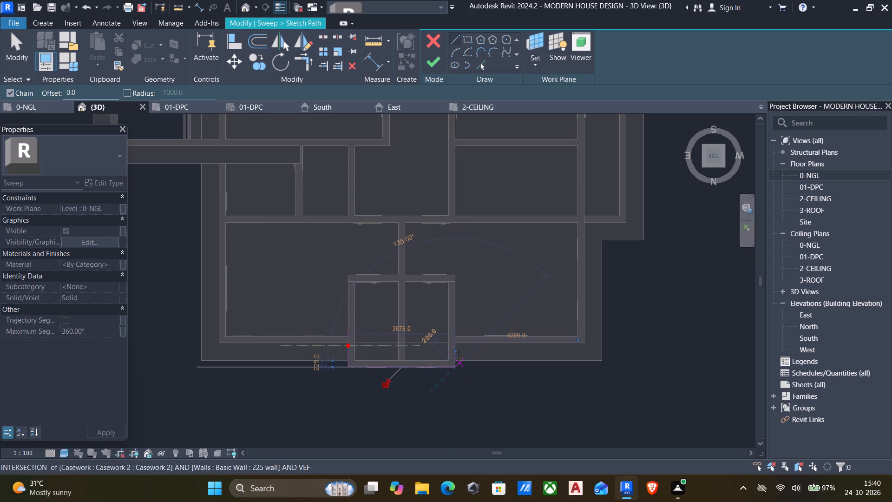
left_click(459, 316)
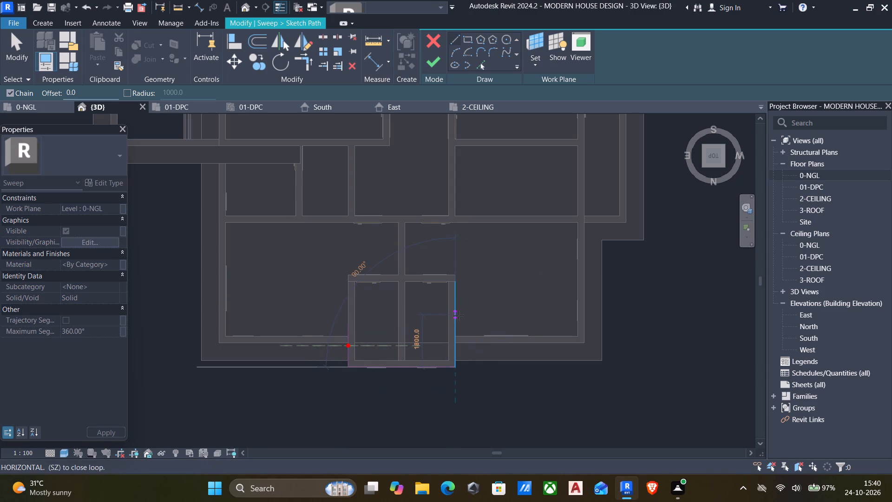
key("Escape")
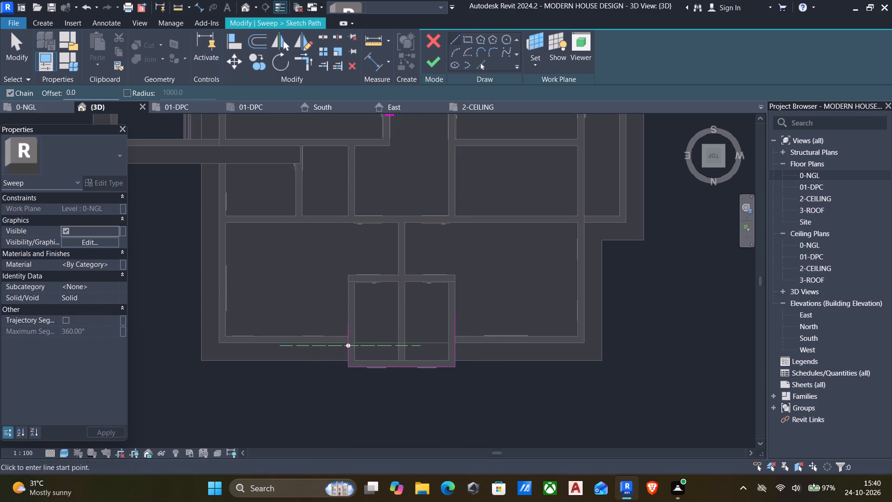
left_click(425, 59)
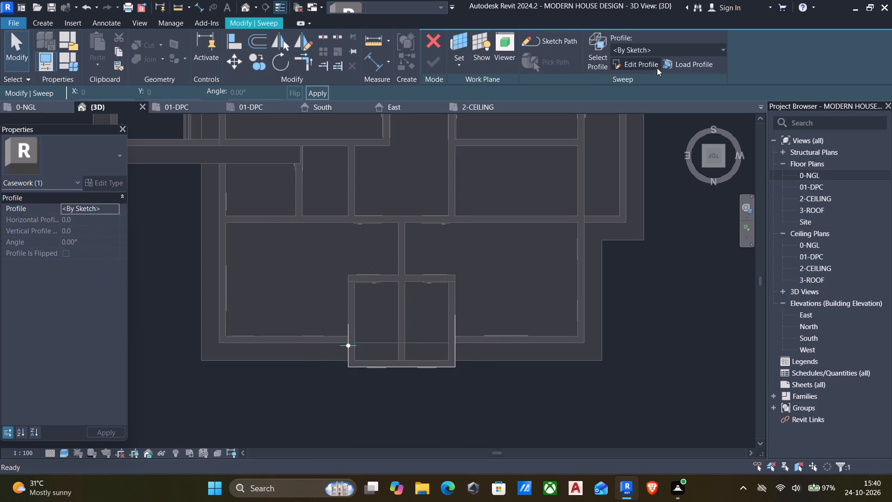
Begin the sweep profile at the projection's wall top with a 300 mm vertical line down and a 400 mm line outward.
left_click(644, 63)
scroll(499, 268, "down", 3)
middle_click_drag(459, 362, 426, 124, "shift")
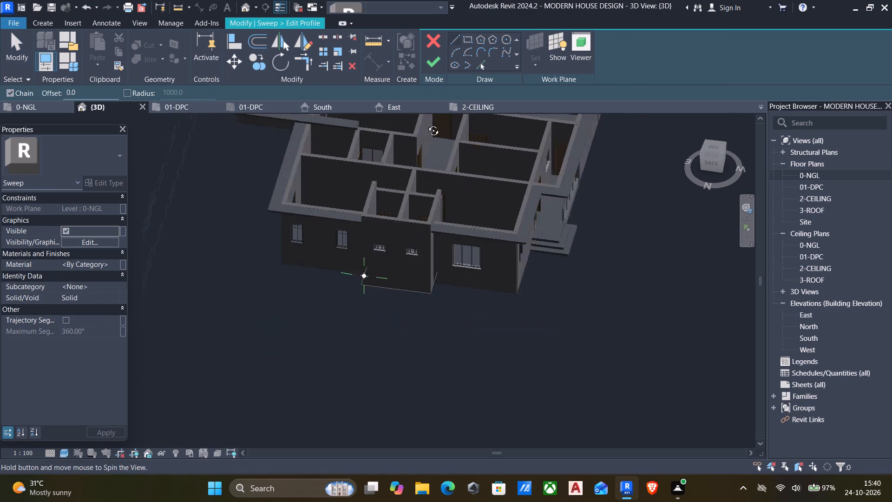
middle_click_drag(426, 124, 420, 111, "shift")
middle_click_drag(430, 231, 471, 172)
middle_click_drag(413, 246, 400, 183)
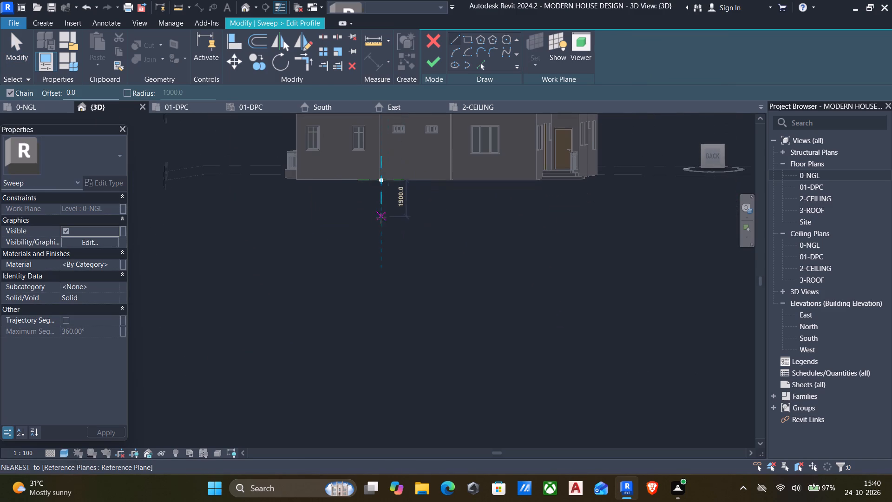
middle_click_drag(379, 229, 356, 346)
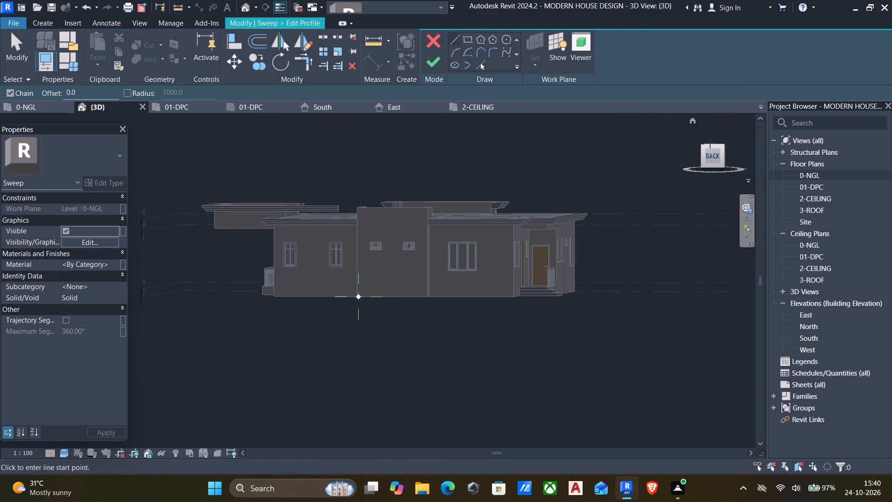
left_click(713, 158)
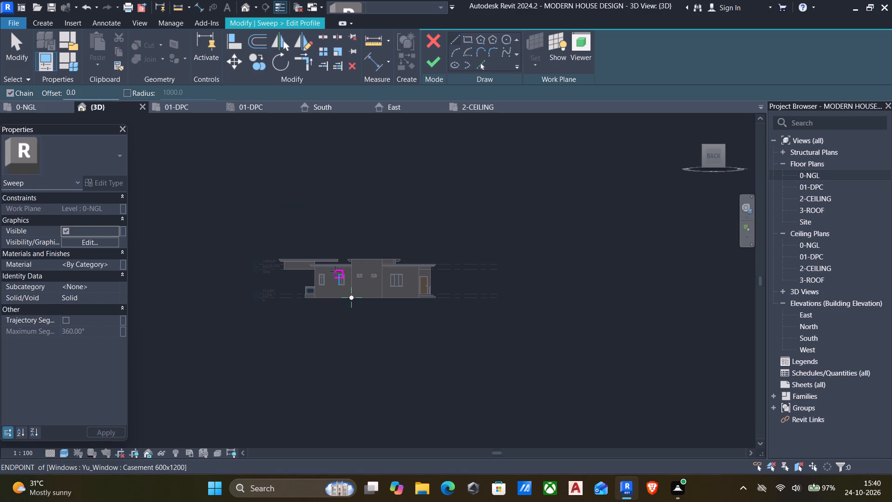
scroll(317, 272, "up", 5)
scroll(398, 251, "up", 9)
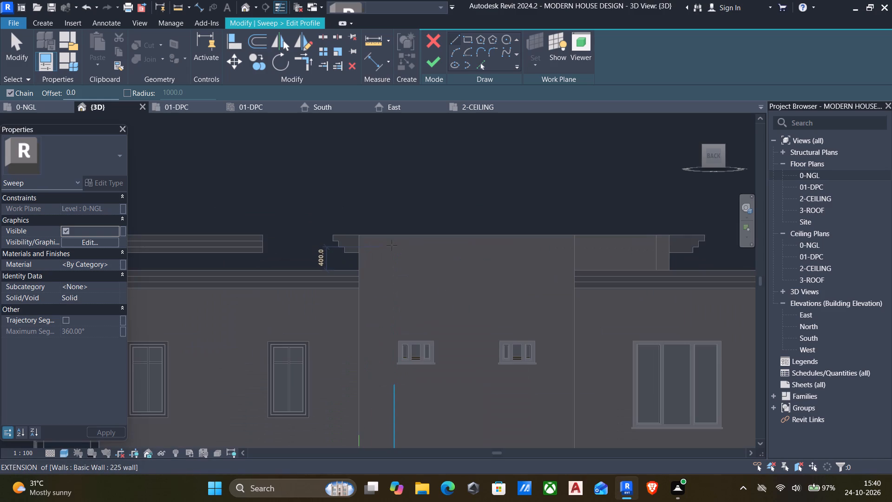
scroll(392, 245, "up", 4)
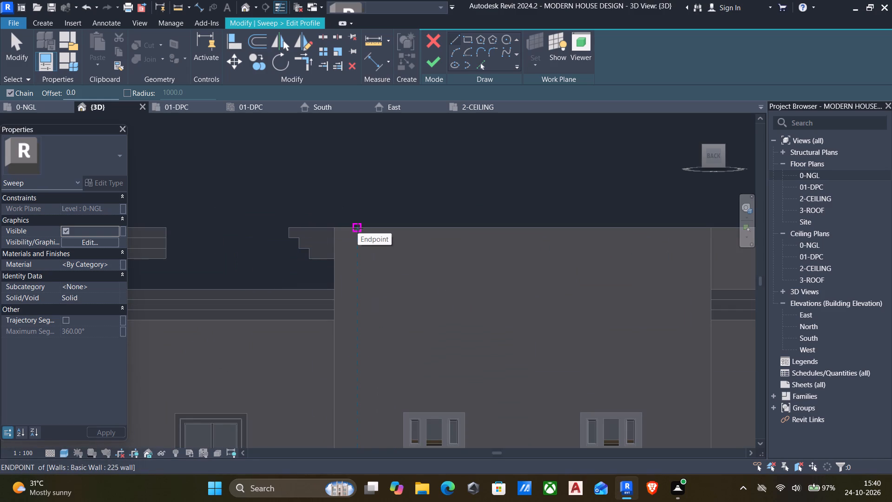
left_click(358, 228)
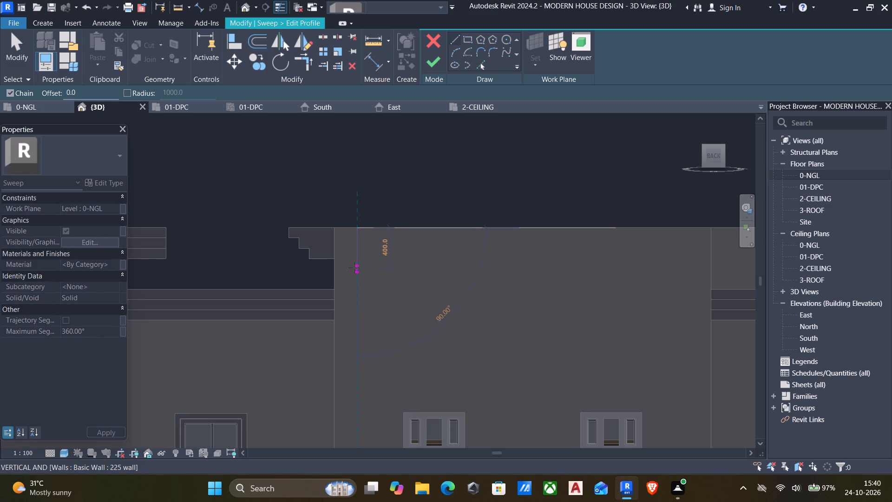
type("300")
key("Return")
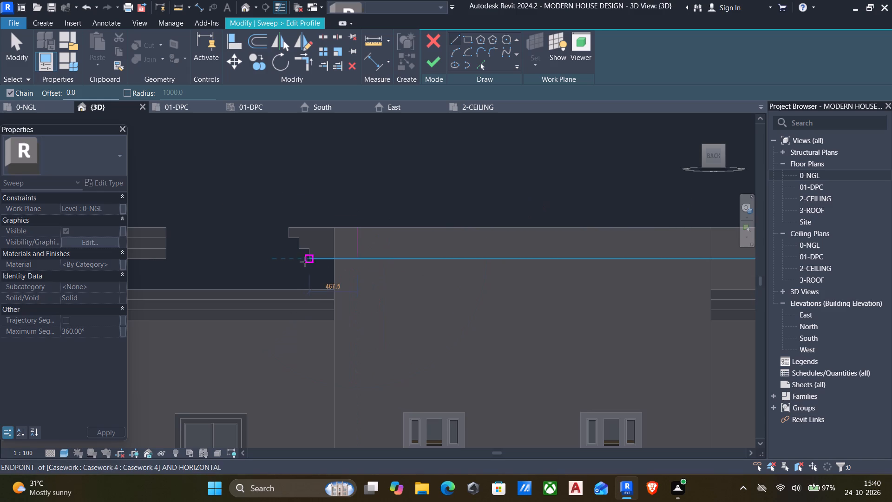
type("400")
key("Return")
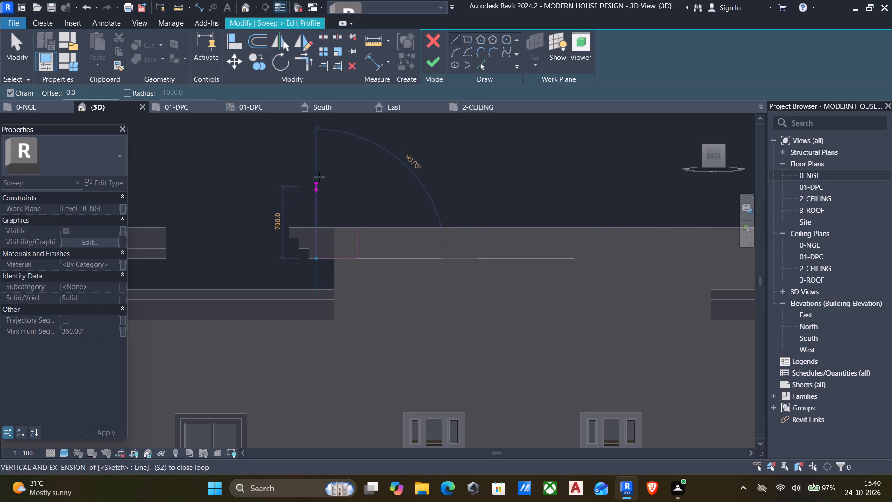
Complete the stepped profile with 100 mm risers and 100 mm treads up to the wall top, close it and finish the profile sketch.
type("100")
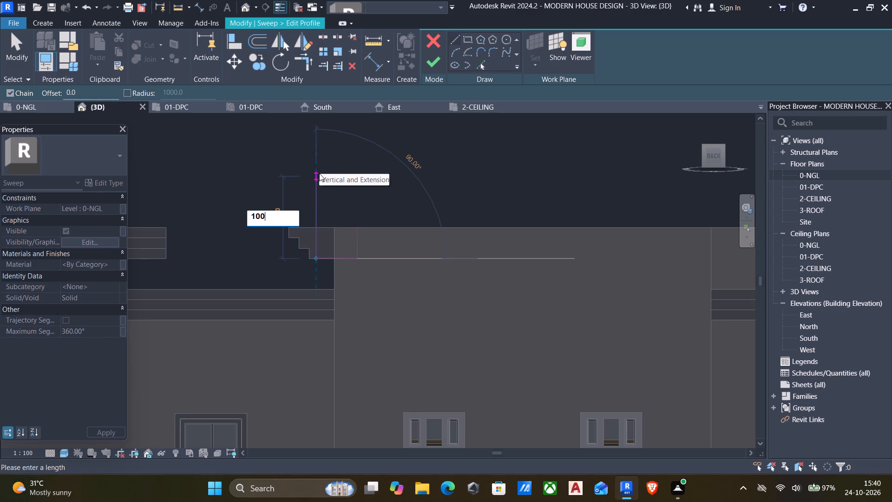
key("Return")
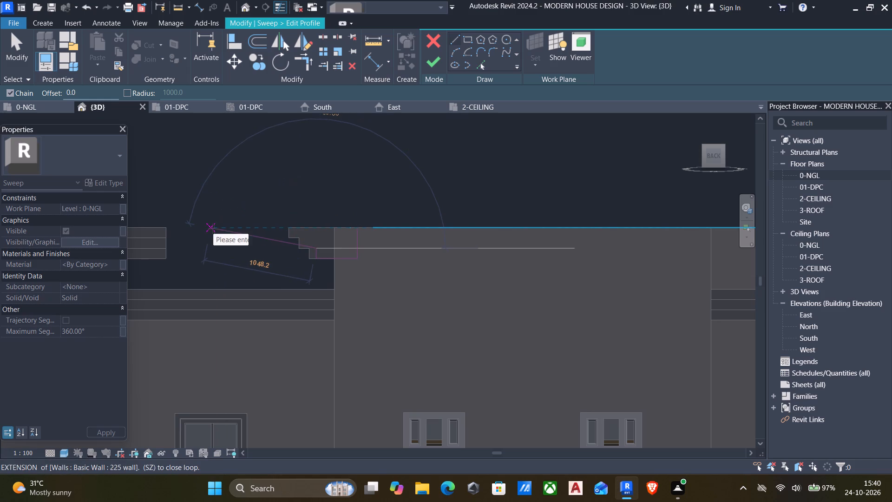
type("100")
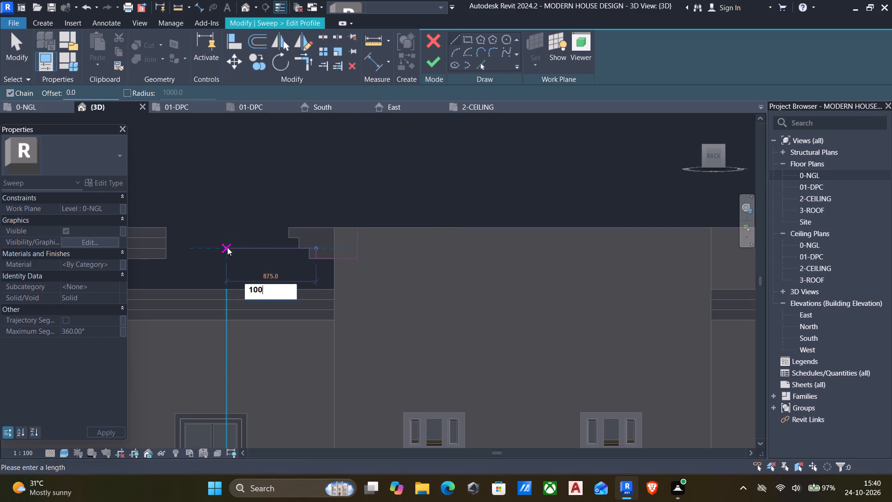
key("Return")
type("100")
key("Return")
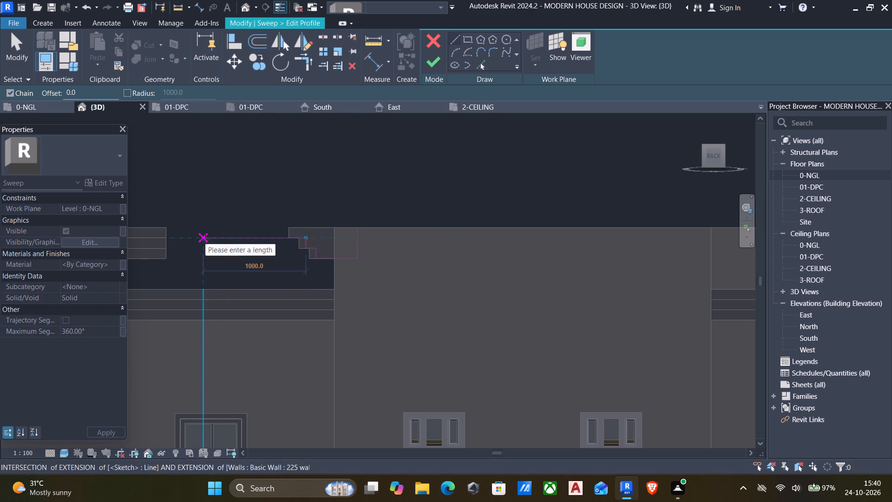
key("1")
key("0")
key("0")
key("Return")
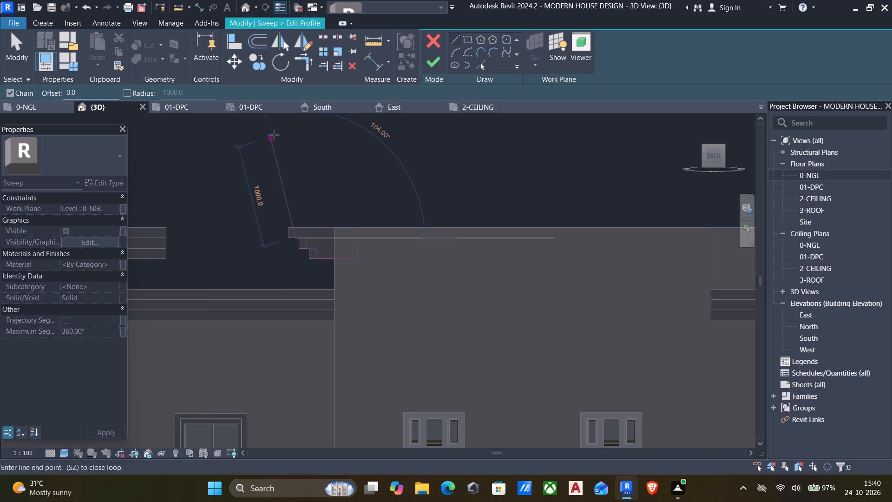
type("100")
key("Return")
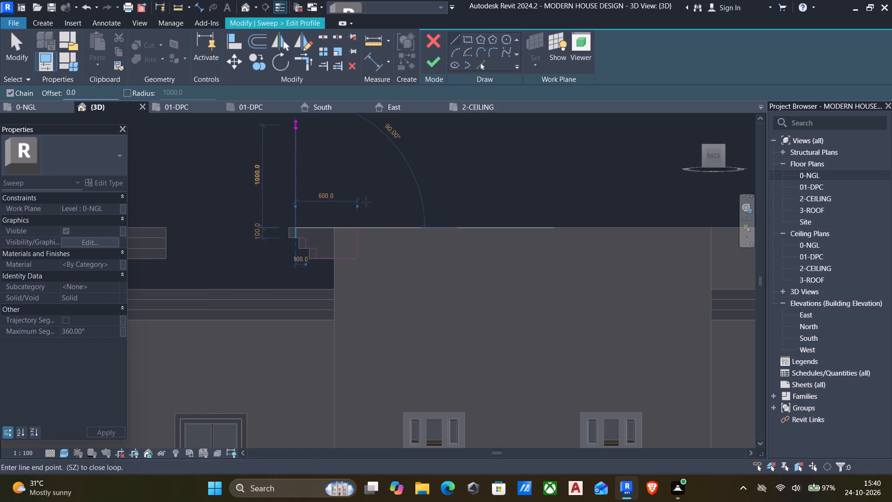
left_click(355, 227)
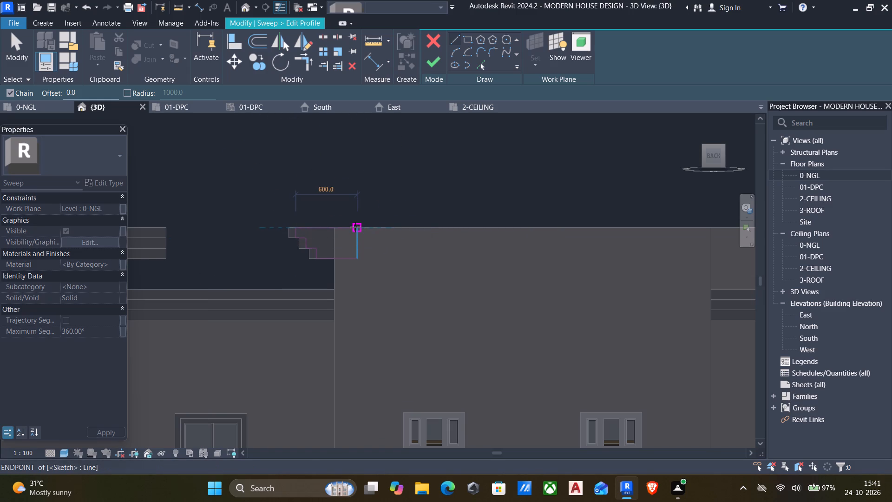
key("Escape")
left_click(430, 63)
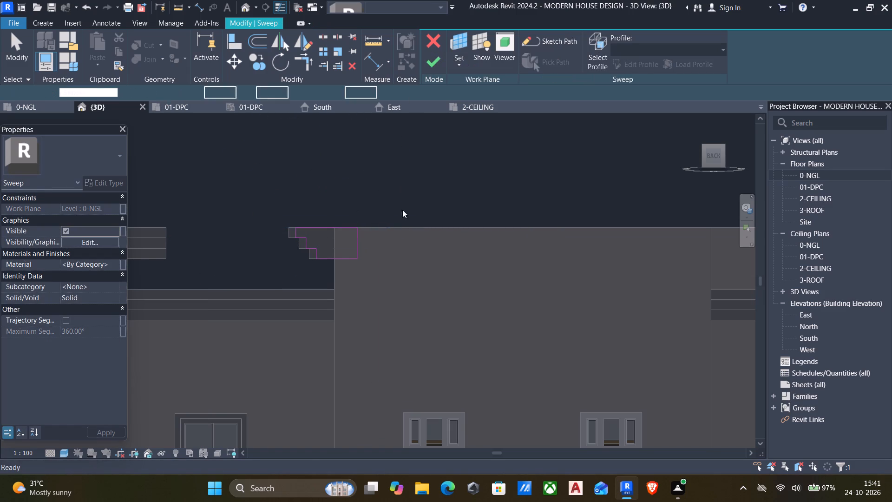
Finish the sweep and check the new cornice around the north projection from several sides.
scroll(402, 289, "down", 4)
left_click(434, 58)
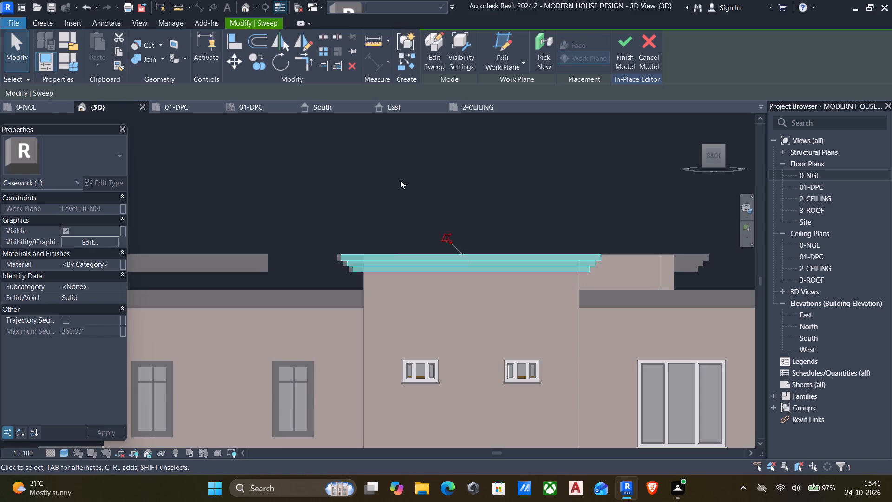
scroll(406, 199, "down", 5)
middle_click_drag(452, 281, 261, 393, "shift")
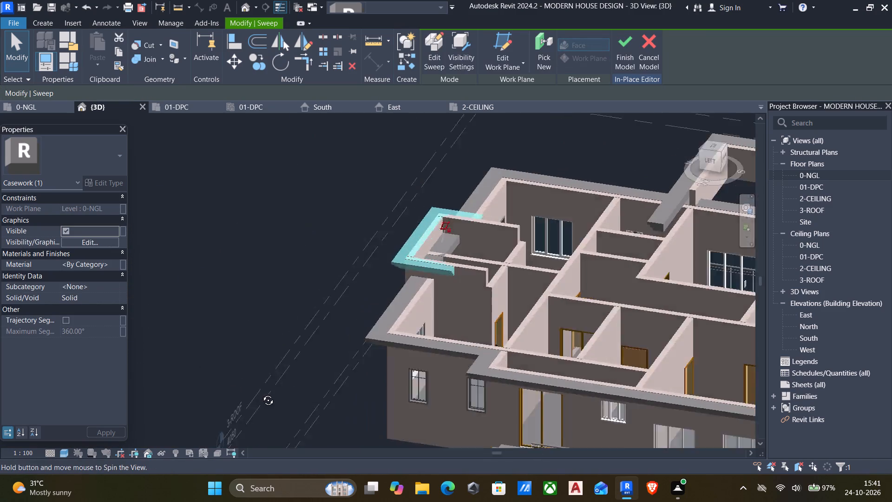
middle_click_drag(261, 393, 337, 343, "shift")
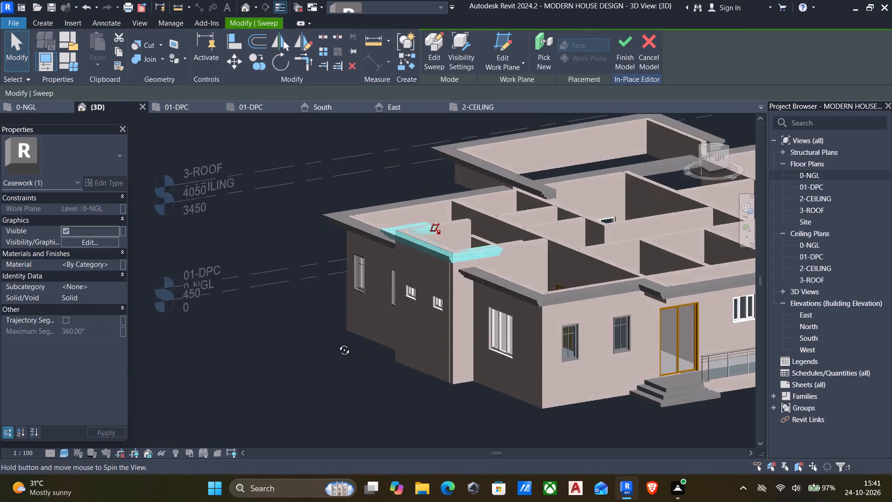
Finish the in-place casework model of the north projection's stepped cornice.
middle_click_drag(337, 343, 562, 280, "shift")
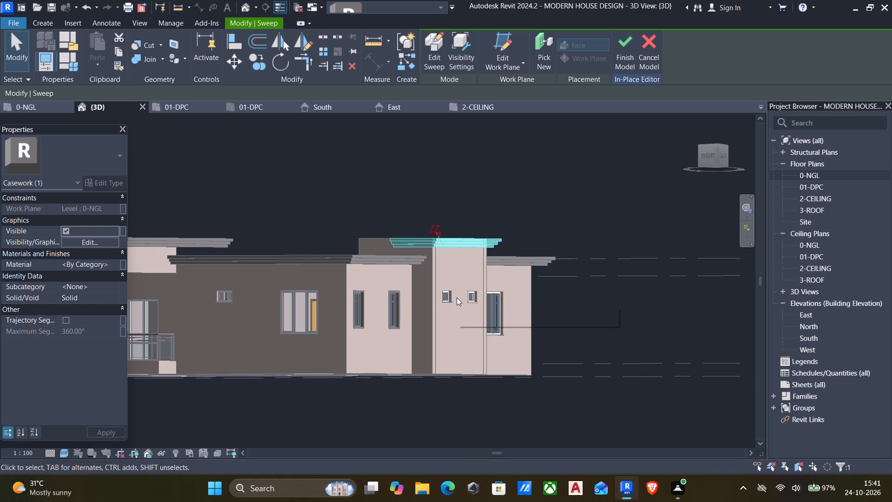
left_click(627, 41)
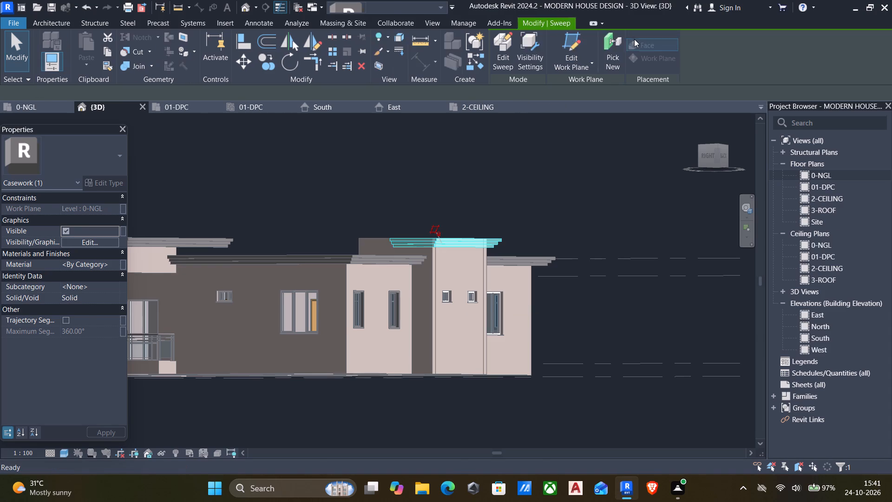
Examine the finished cornice around the north projection and the other roof edges from above and from several sides.
middle_click_drag(531, 190, 429, 280, "shift")
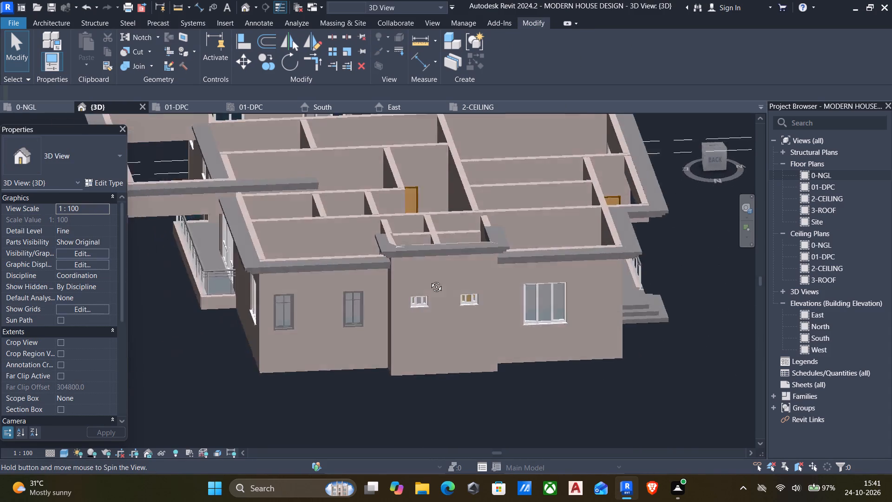
middle_click_drag(429, 280, 397, 352, "shift")
middle_click_drag(429, 218, 425, 335, "shift")
middle_click_drag(445, 233, 435, 331)
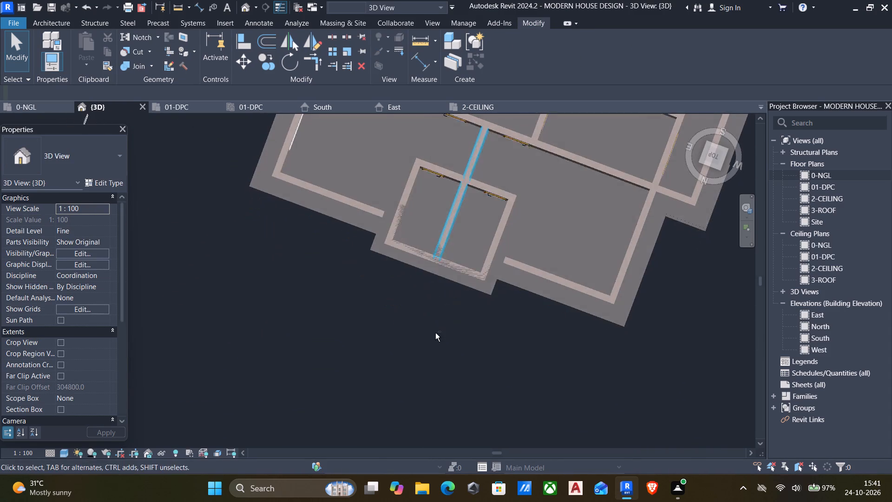
middle_click_drag(414, 284, 490, 333)
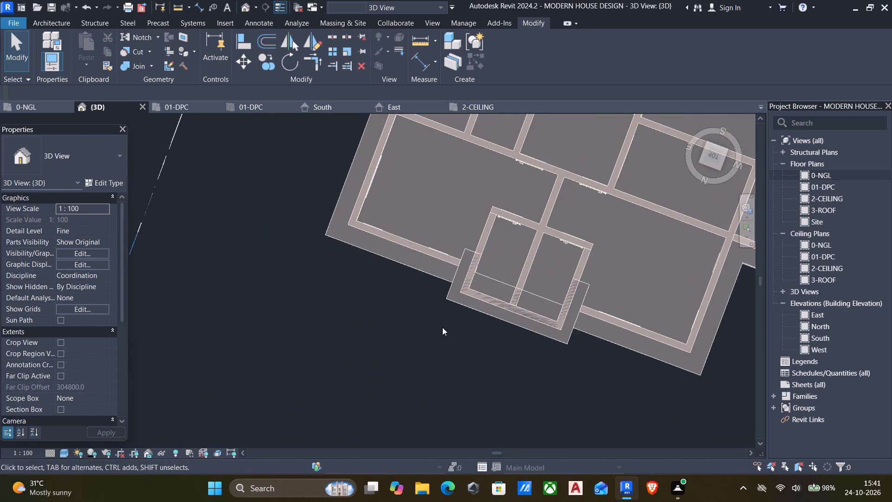
middle_click_drag(435, 338, 214, 221)
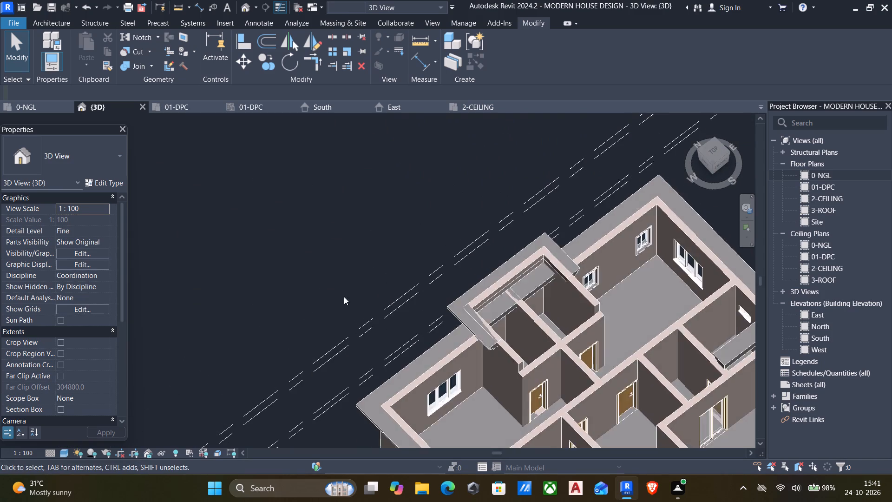
middle_click_drag(376, 314, 353, 178)
middle_click_drag(368, 279, 338, 174)
middle_click_drag(403, 308, 373, 247)
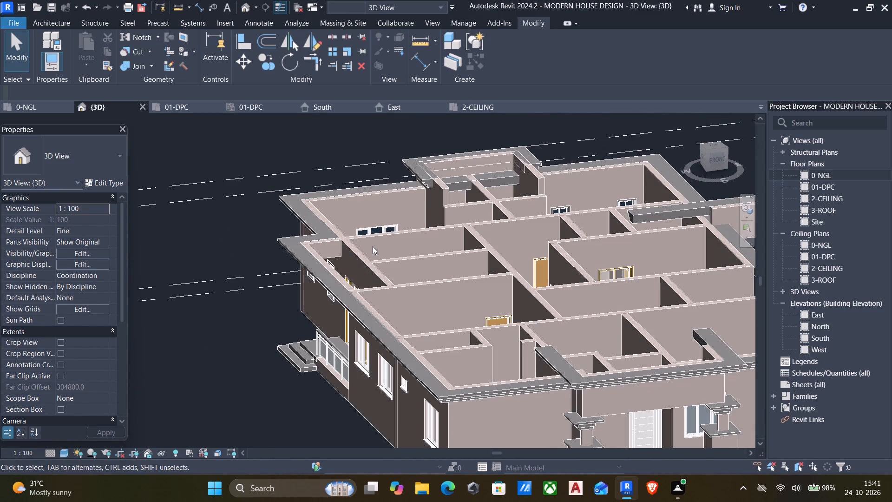
Switch to the top view and start a Roof by Footprint on level 3-ROOF.
left_click(715, 145)
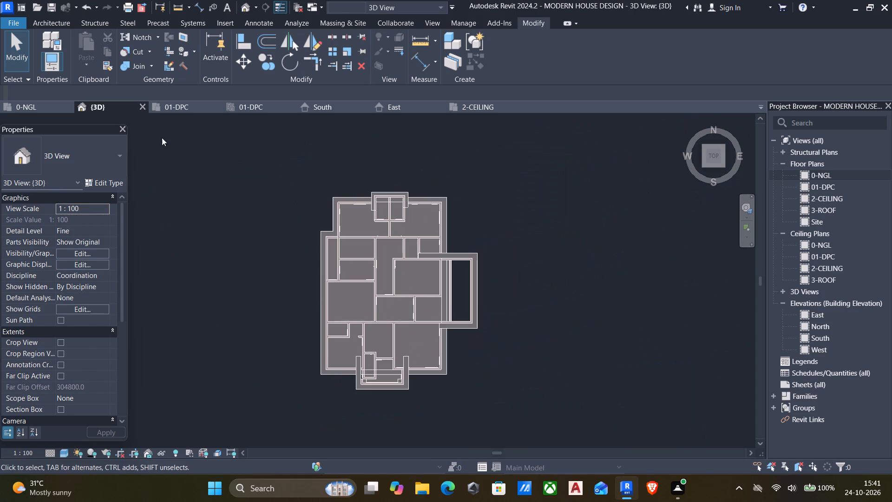
left_click(42, 18)
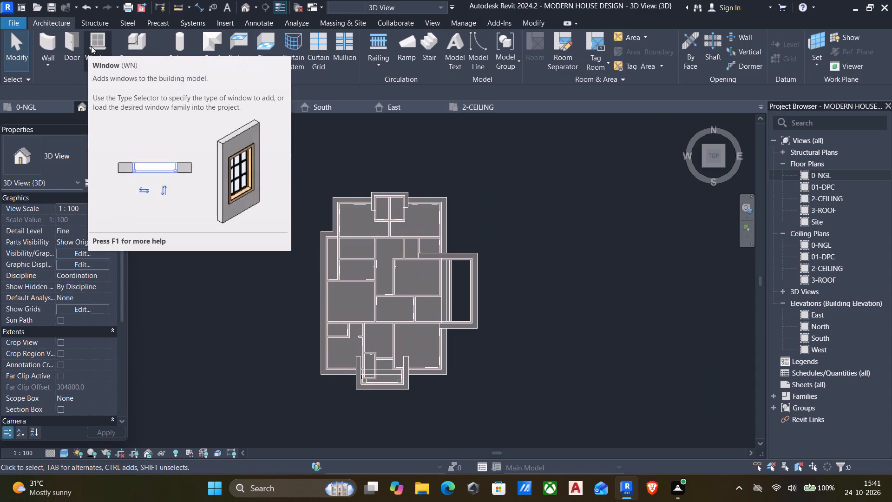
left_click(213, 66)
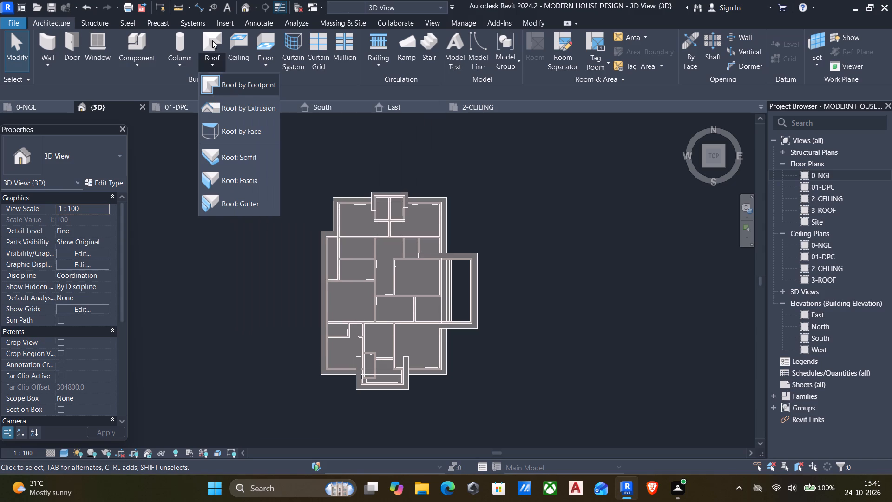
left_click(212, 40)
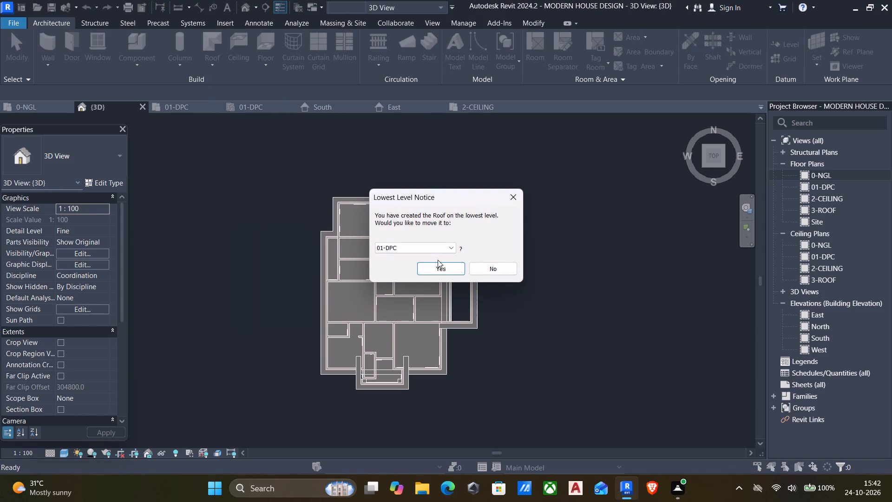
left_click(423, 250)
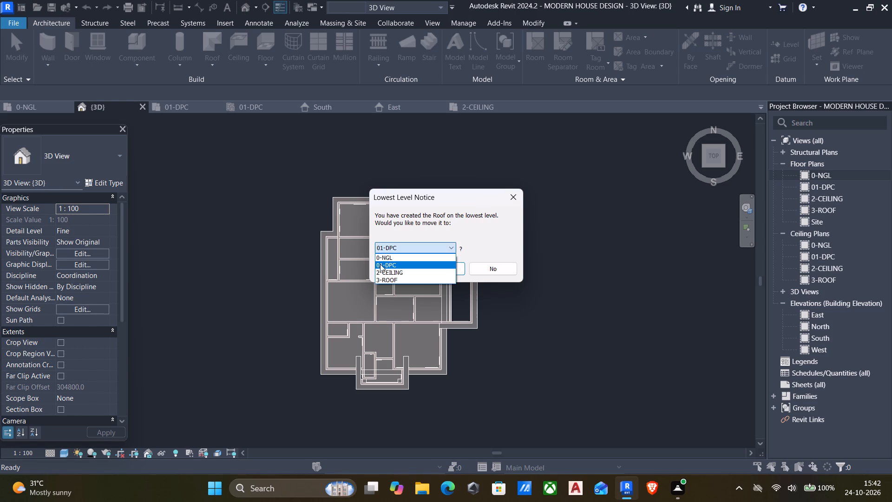
left_click(388, 279)
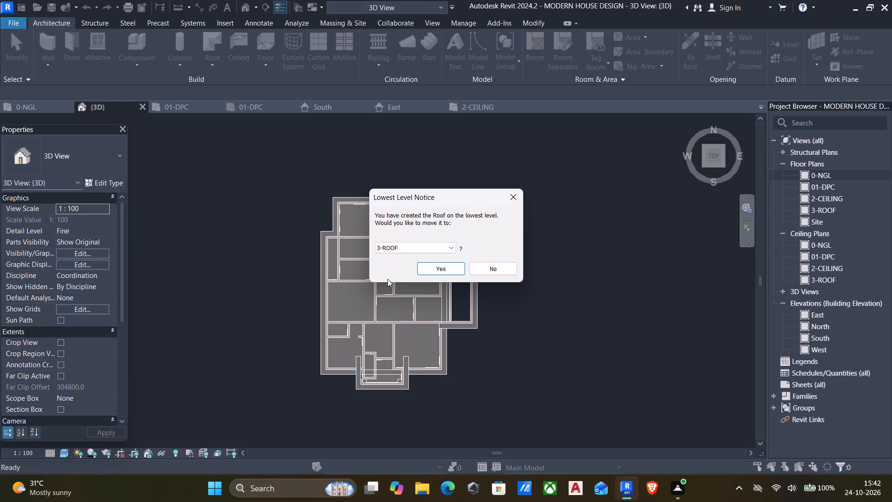
left_click(441, 268)
Choose the Basic Roof type Generic - 125mm for the new roof.
left_click(96, 165)
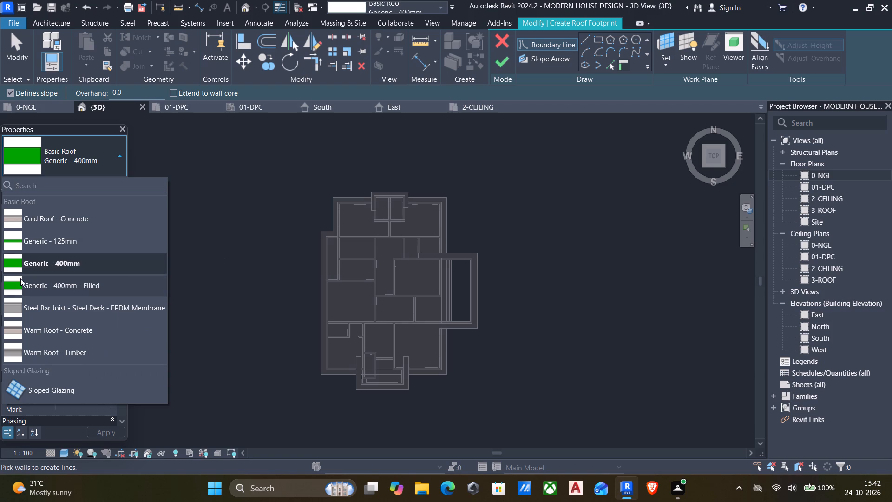
scroll(123, 269, "up", 5)
scroll(123, 300, "down", 5)
scroll(60, 253, "up", 3)
left_click(63, 244)
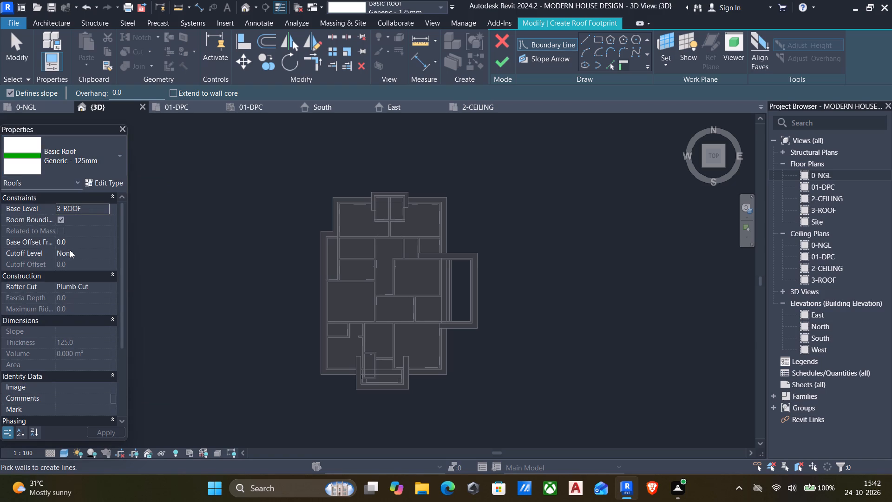
Duplicate the roof type under the name "roof", review its layer structure and apply the new type.
left_click(92, 181)
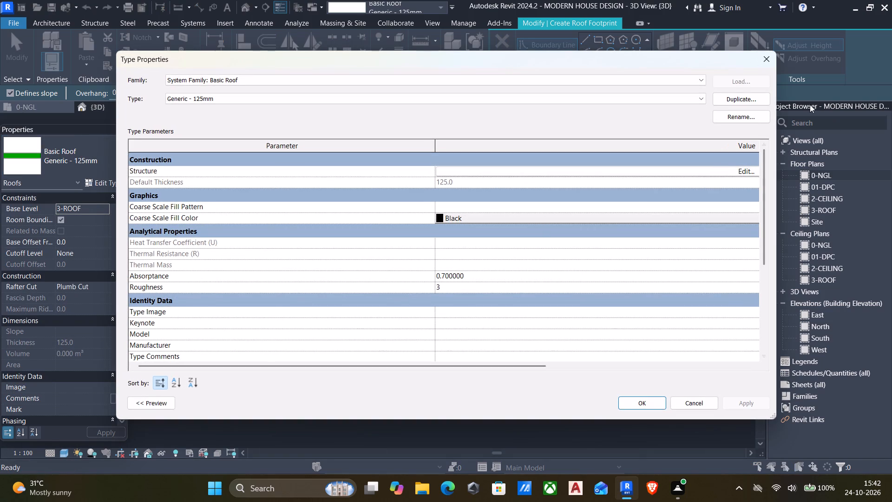
left_click(748, 100)
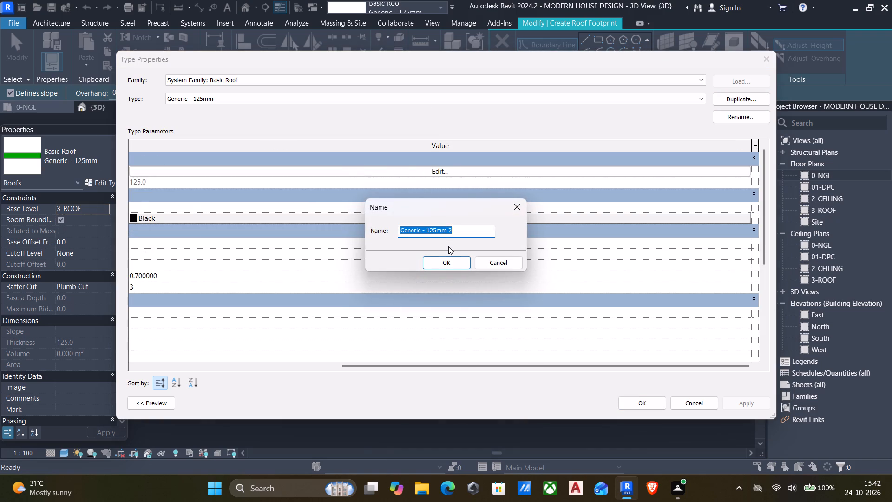
key("BackSpace")
type("roof")
key("space")
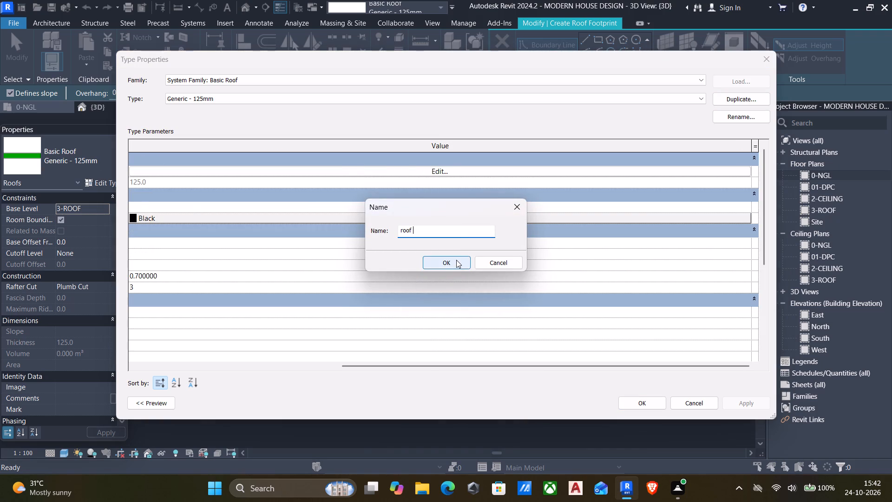
left_click(454, 260)
left_click(428, 168)
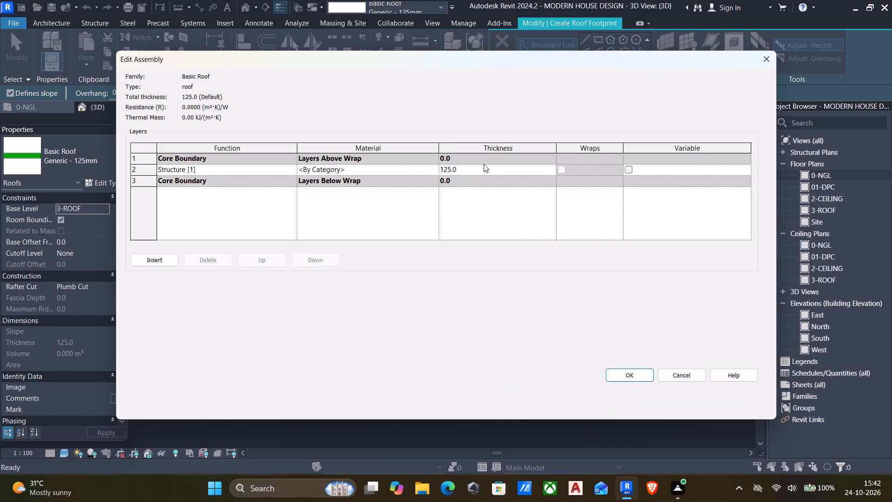
left_click(484, 165)
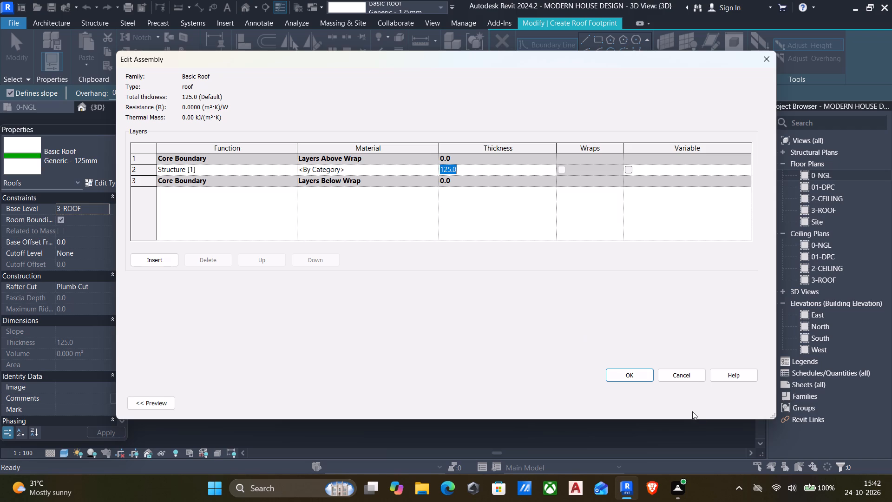
left_click(641, 374)
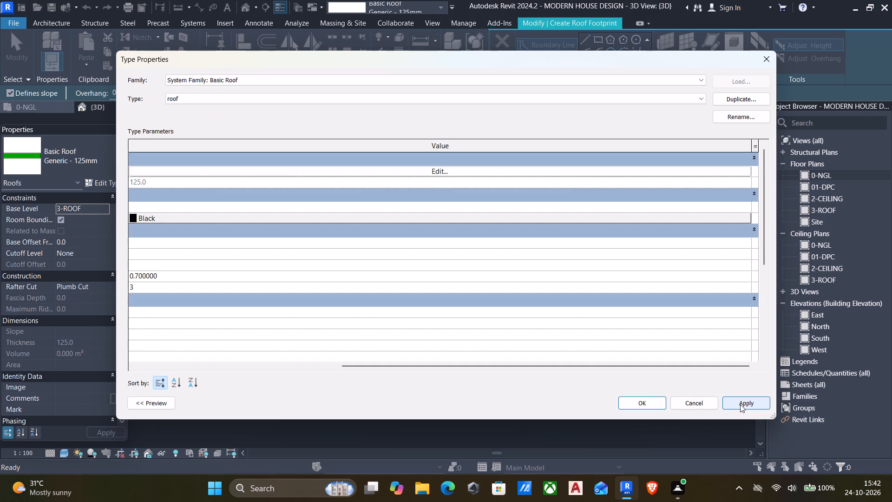
left_click(740, 404)
left_click(638, 403)
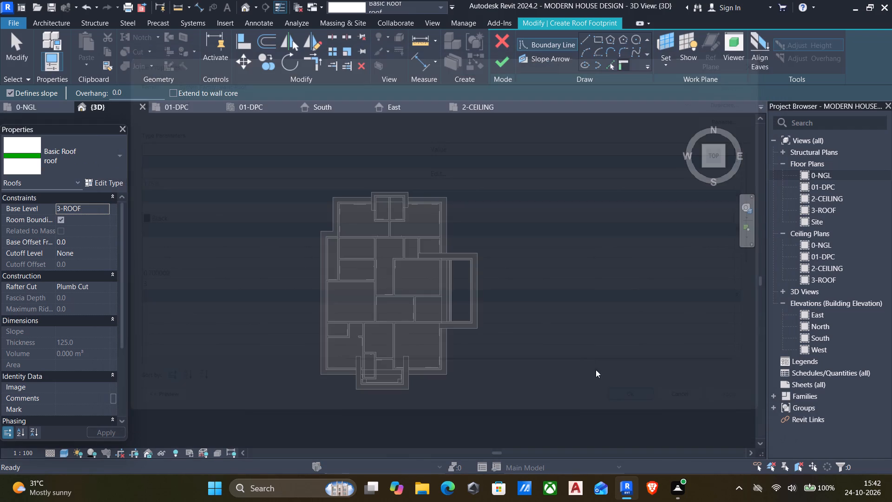
Pick the main cornice's outer edges as slope-defining roof boundary lines along the west side, the northwest step and the north side.
left_click(607, 66)
scroll(328, 331, "up", 5)
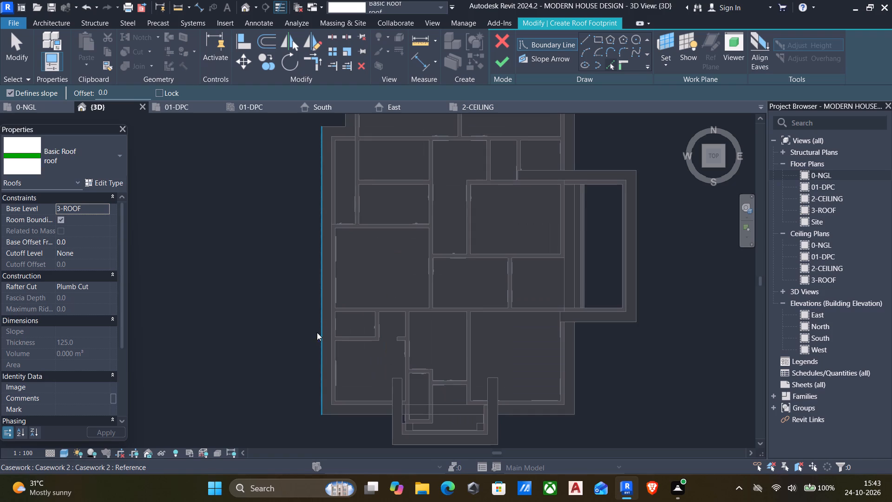
scroll(317, 340, "up", 3)
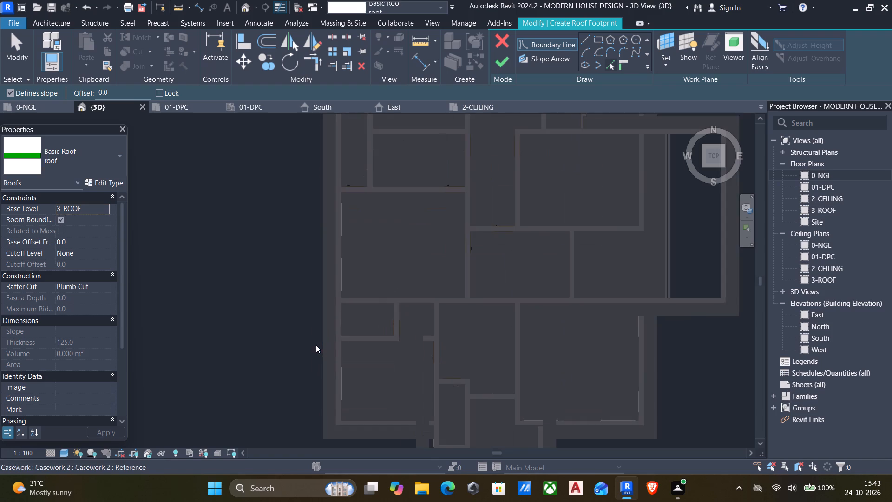
left_click(320, 337)
middle_click_drag(270, 307, 253, 501)
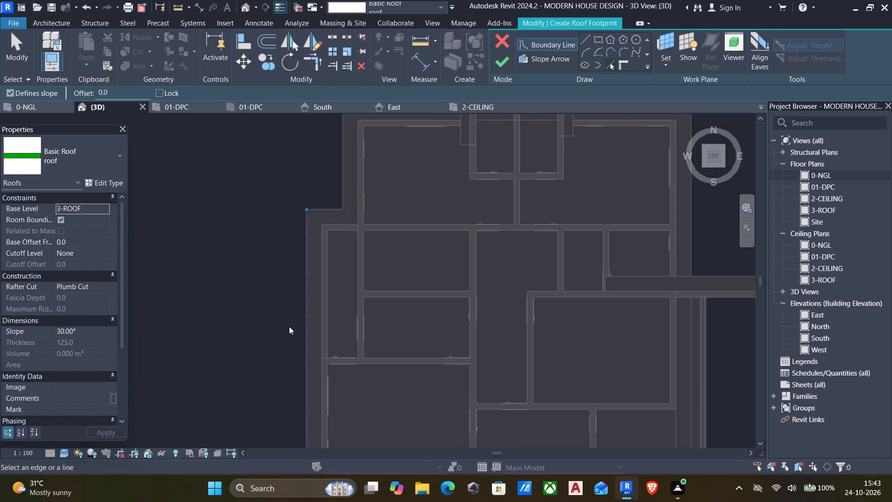
left_click(320, 208)
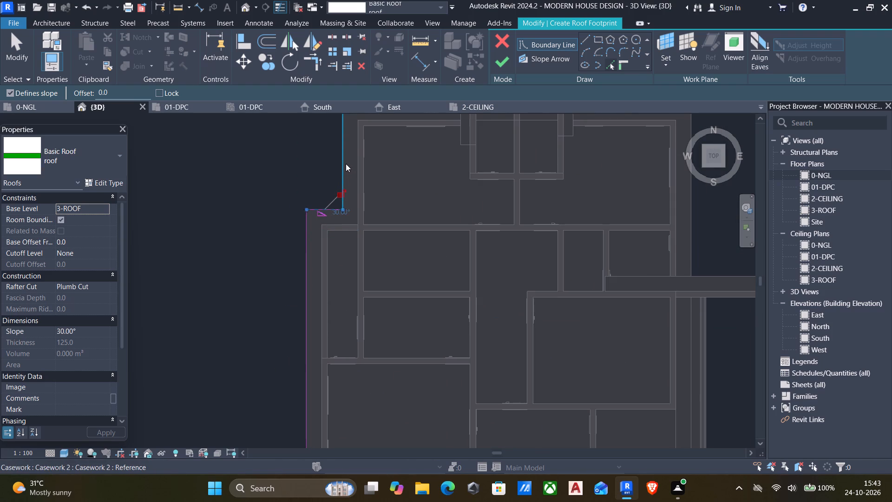
left_click(341, 163)
middle_click_drag(407, 200, 389, 343)
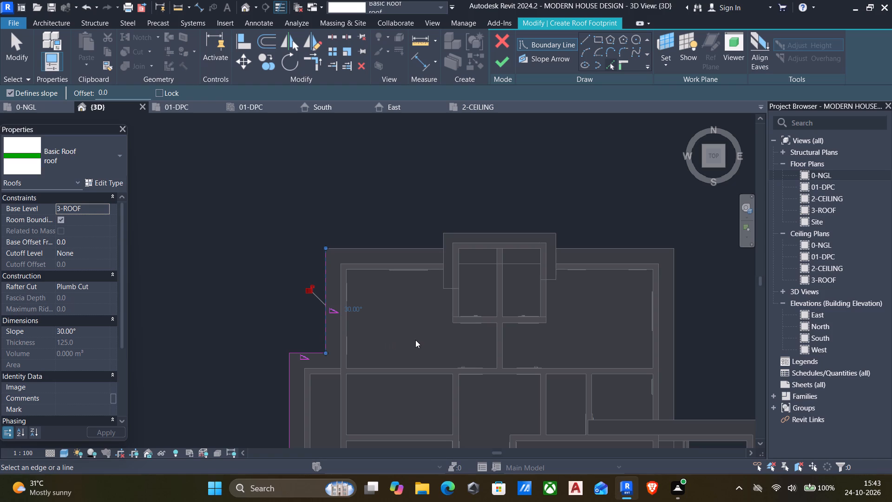
left_click(374, 249)
Add slope-defining boundary lines along the west, north and east outer cornice edges of the north projection.
scroll(436, 253, "up", 5)
left_click(449, 232)
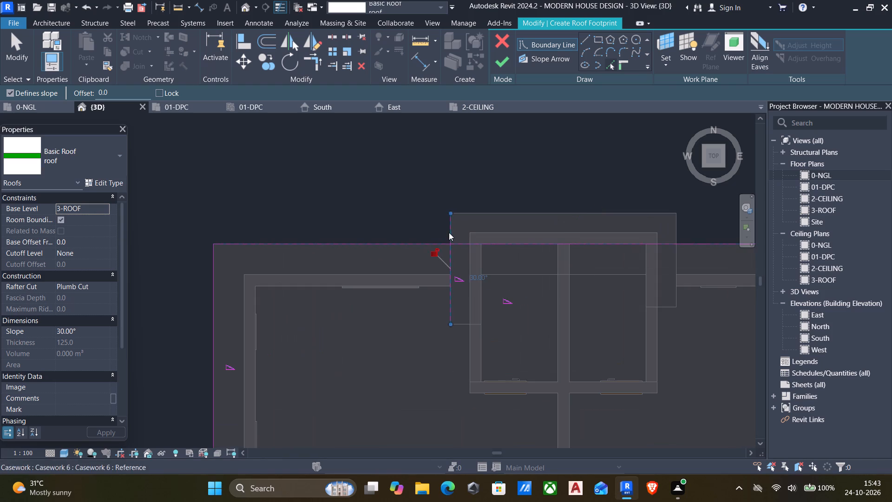
left_click(491, 212)
left_click(674, 224)
Pick the main cornice's outer east edge as a slope-defining roof boundary line.
middle_click_drag(665, 279, 346, 292)
middle_click_drag(449, 328, 497, 321)
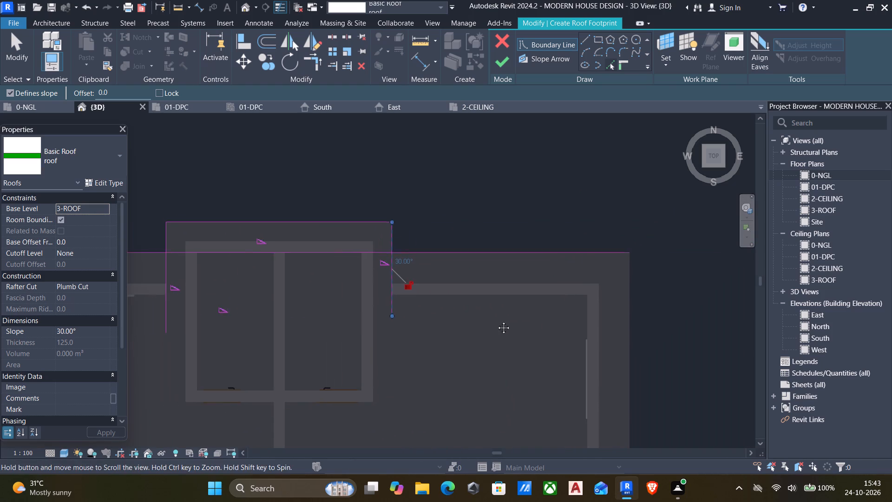
middle_click_drag(497, 321, 499, 319)
left_click(642, 327)
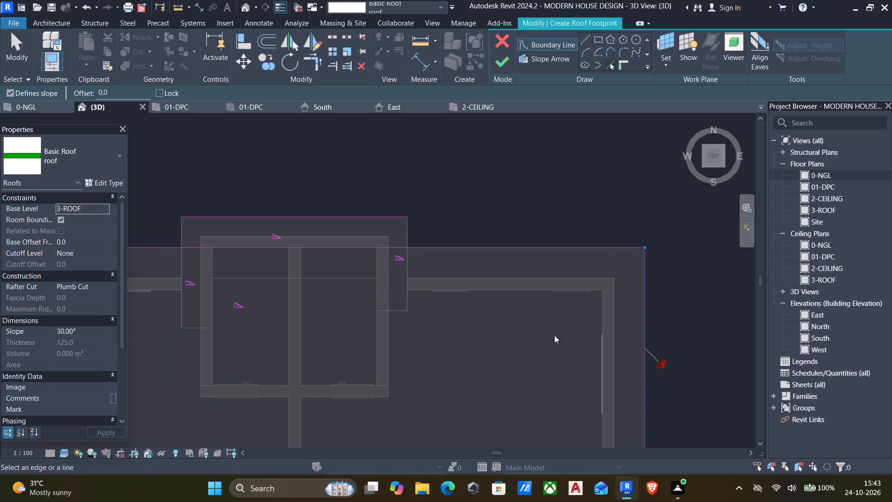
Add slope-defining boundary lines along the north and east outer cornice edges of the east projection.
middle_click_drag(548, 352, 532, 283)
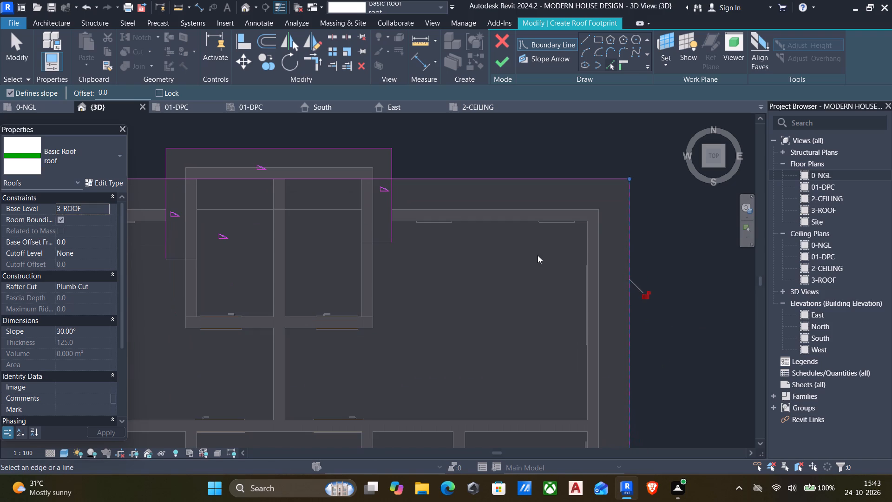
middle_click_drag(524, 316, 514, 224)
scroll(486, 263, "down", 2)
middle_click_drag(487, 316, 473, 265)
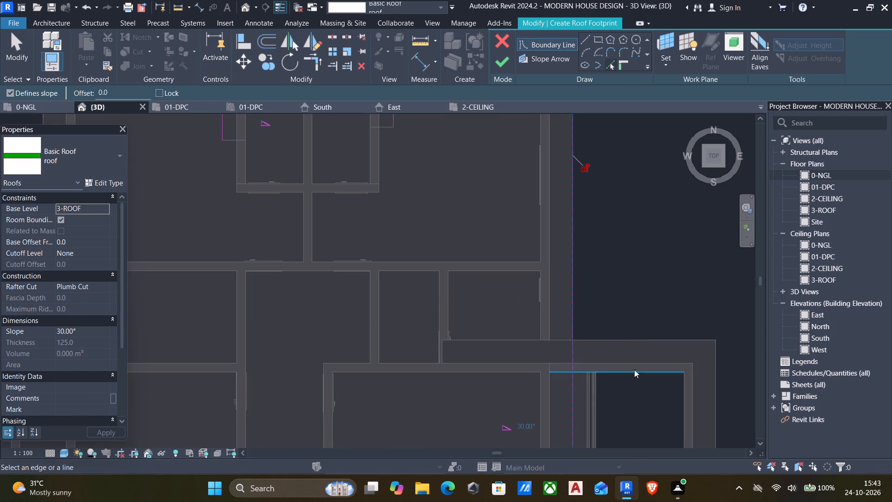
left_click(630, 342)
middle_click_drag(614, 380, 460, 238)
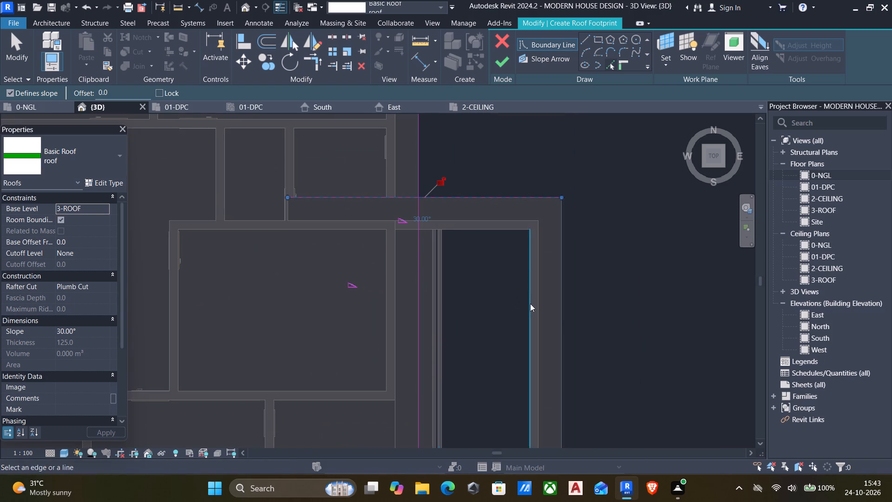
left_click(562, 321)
Pick the main cornice's outer south edge, running across the entrance porch, as a slope-defining roof boundary line.
scroll(540, 324, "down", 6)
middle_click_drag(521, 334, 505, 250)
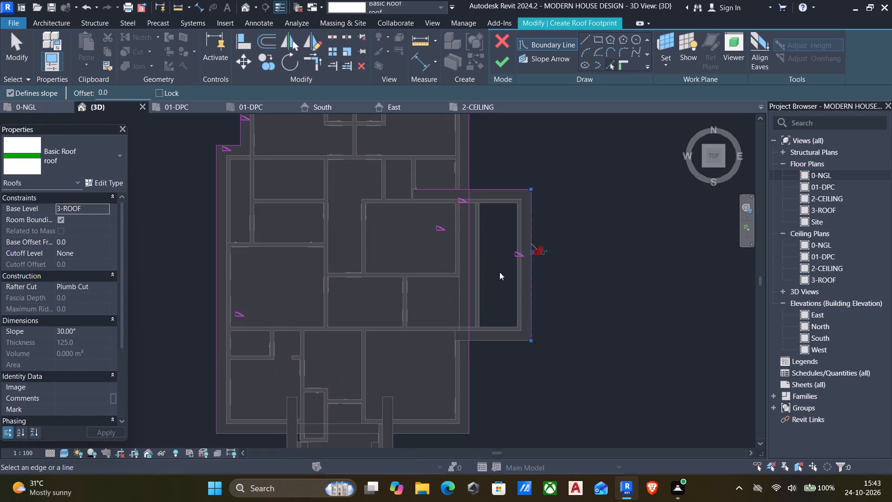
middle_click_drag(403, 277, 408, 390)
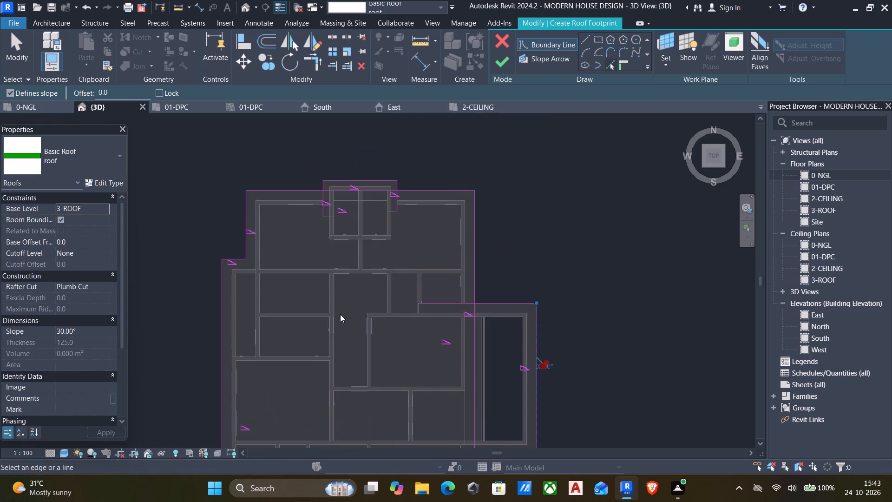
middle_click_drag(321, 406, 354, 234)
scroll(354, 234, "down", 1)
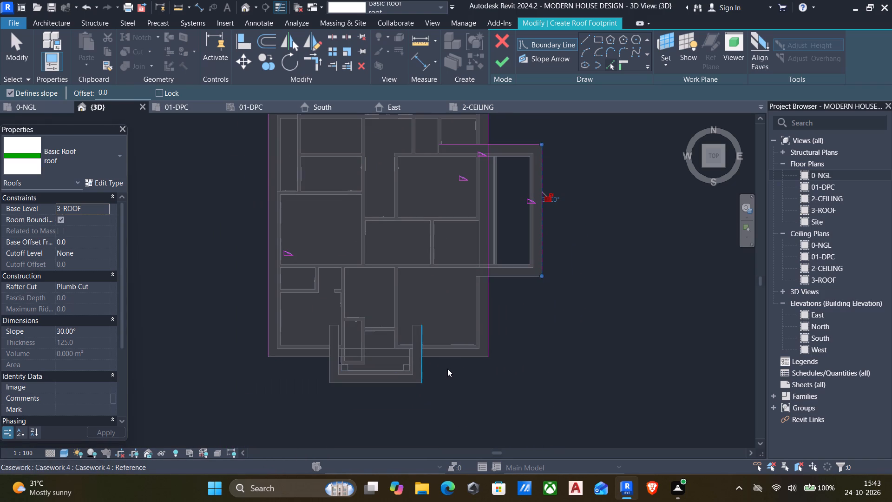
left_click(443, 360)
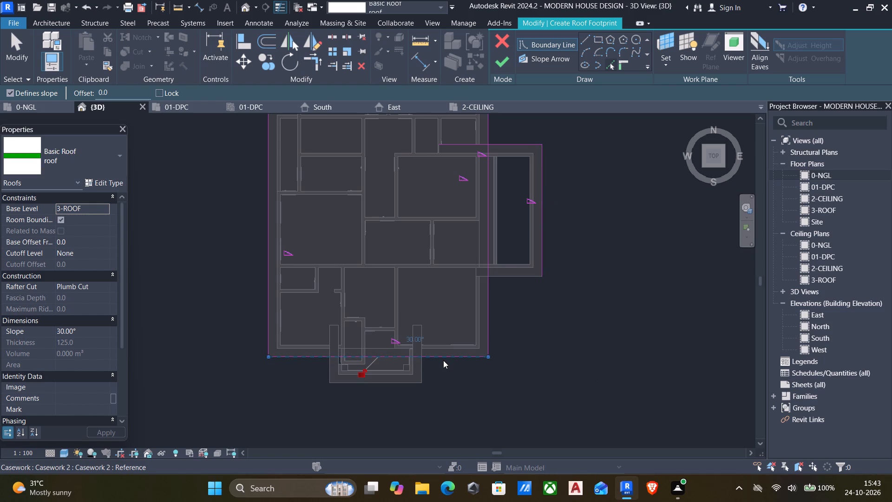
middle_click_drag(376, 265, 351, 343)
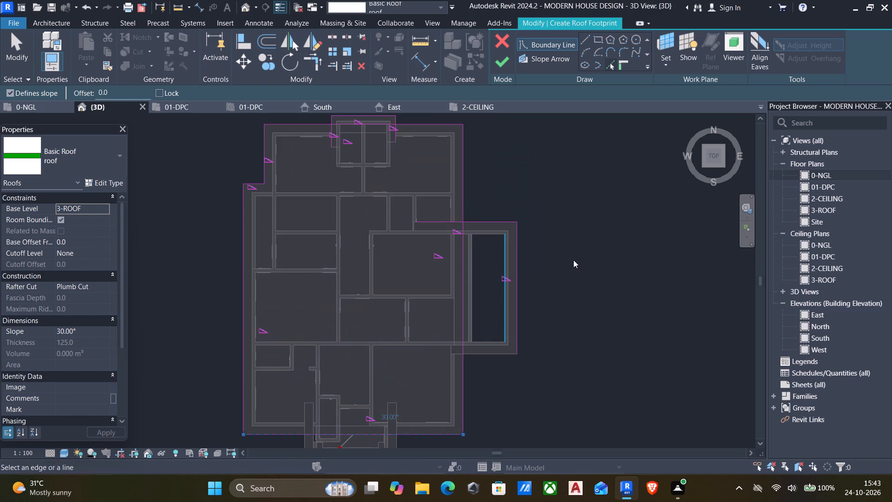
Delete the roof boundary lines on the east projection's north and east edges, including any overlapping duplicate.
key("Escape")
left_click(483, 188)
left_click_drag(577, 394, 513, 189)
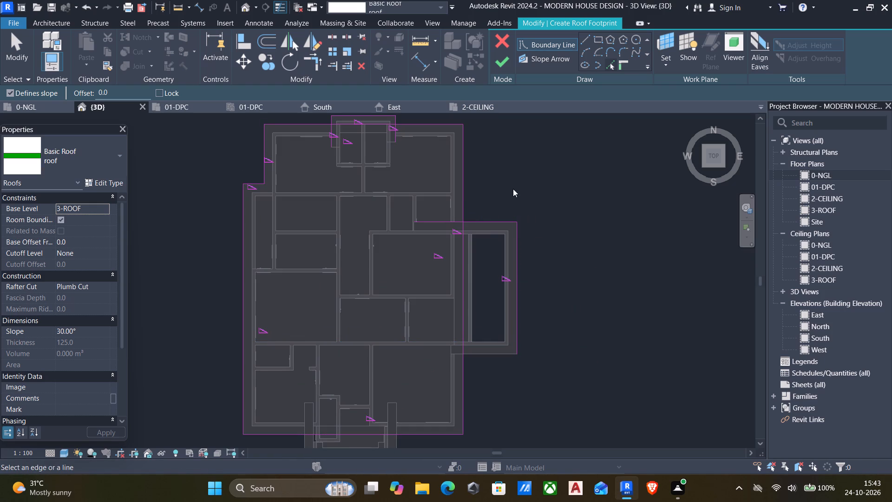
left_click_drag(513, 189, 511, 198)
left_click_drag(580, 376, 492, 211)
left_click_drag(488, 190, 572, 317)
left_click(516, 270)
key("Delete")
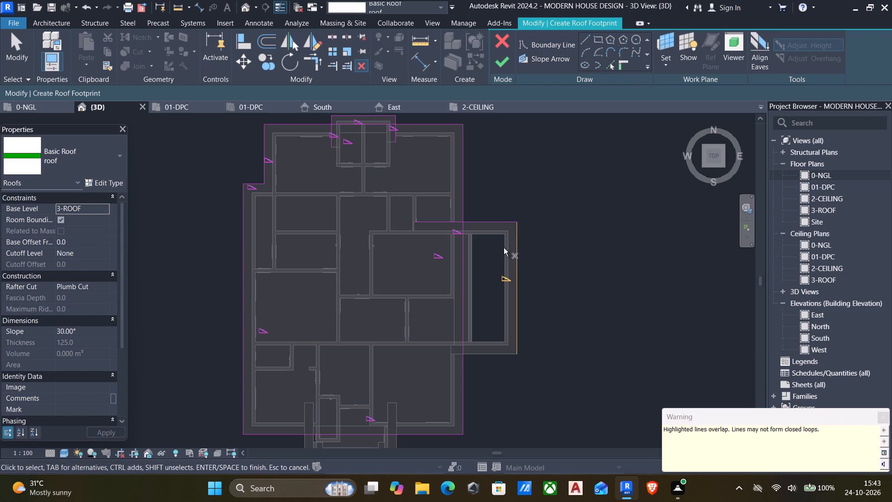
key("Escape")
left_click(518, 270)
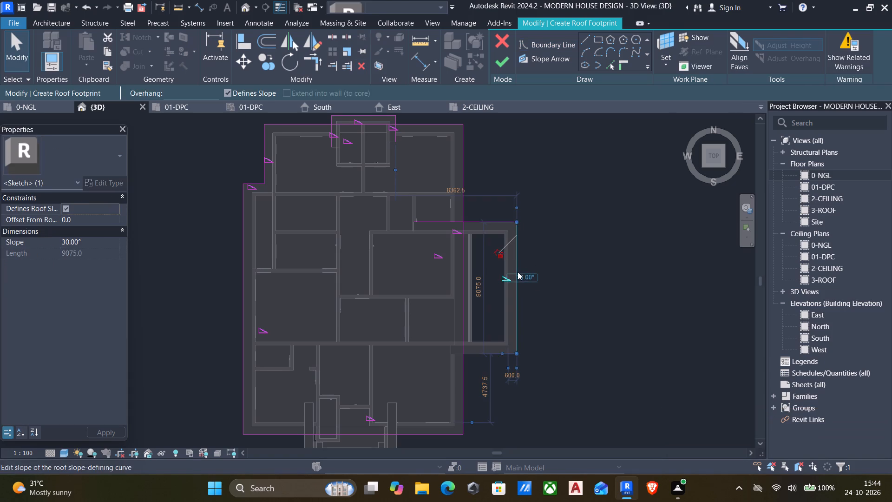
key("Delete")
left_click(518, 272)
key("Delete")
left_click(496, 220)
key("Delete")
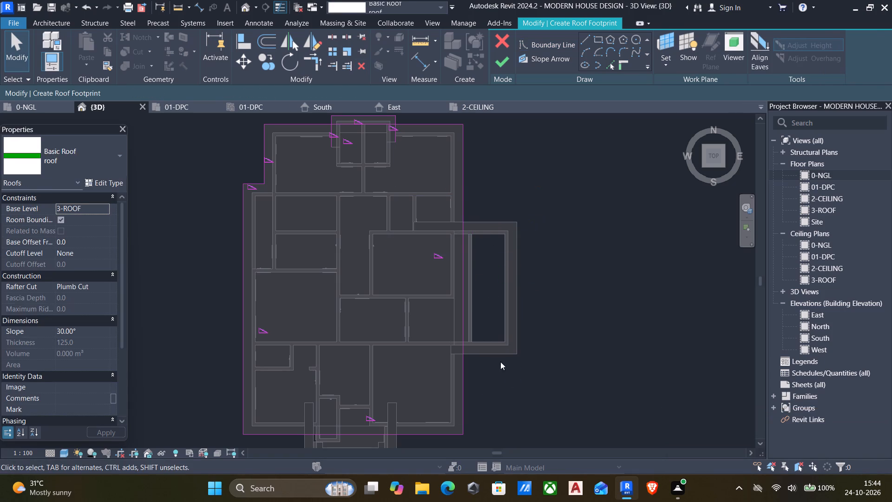
Delete the roof boundary lines along the north, west and east edges of the north projection.
middle_click_drag(500, 362, 523, 319)
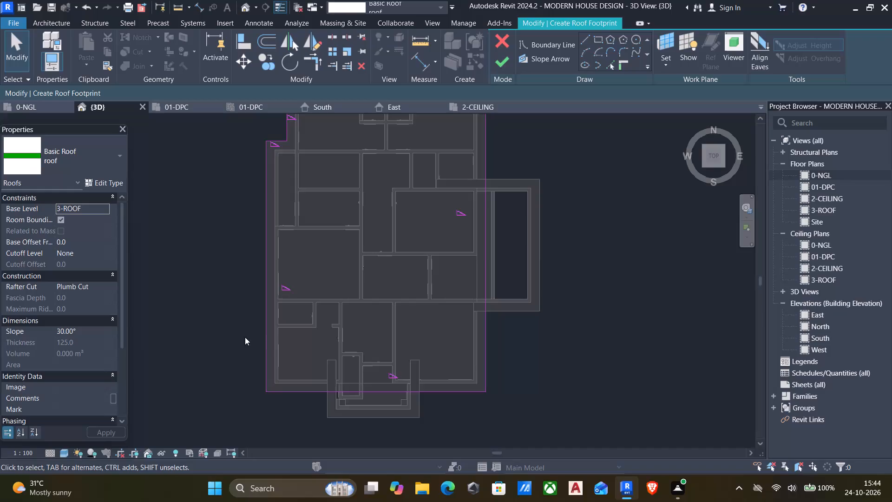
middle_click_drag(200, 285, 174, 383)
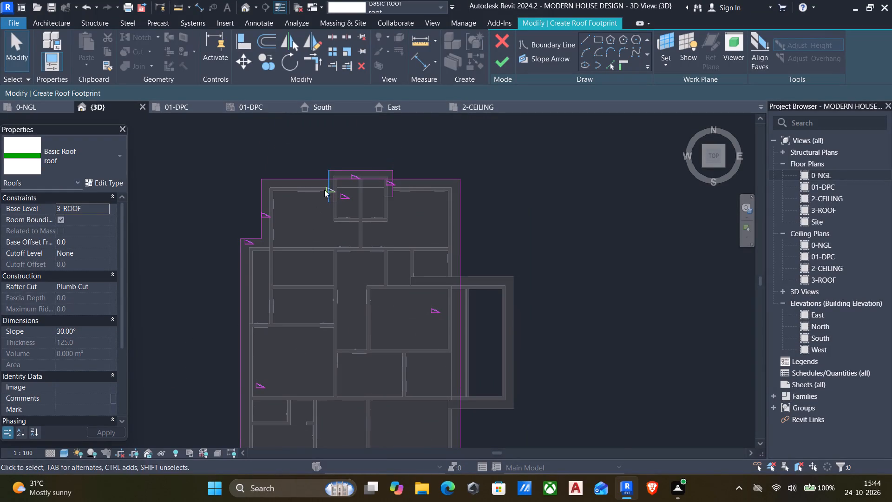
scroll(368, 178, "up", 8)
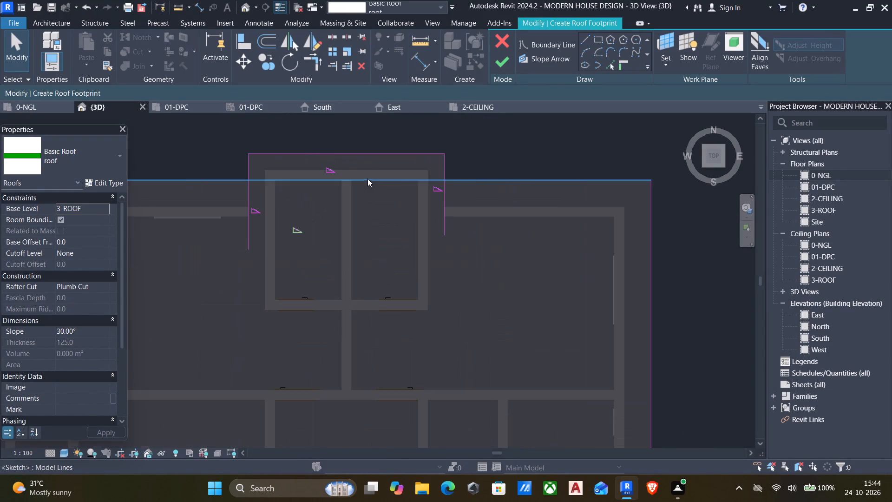
left_click(340, 153)
key("Delete")
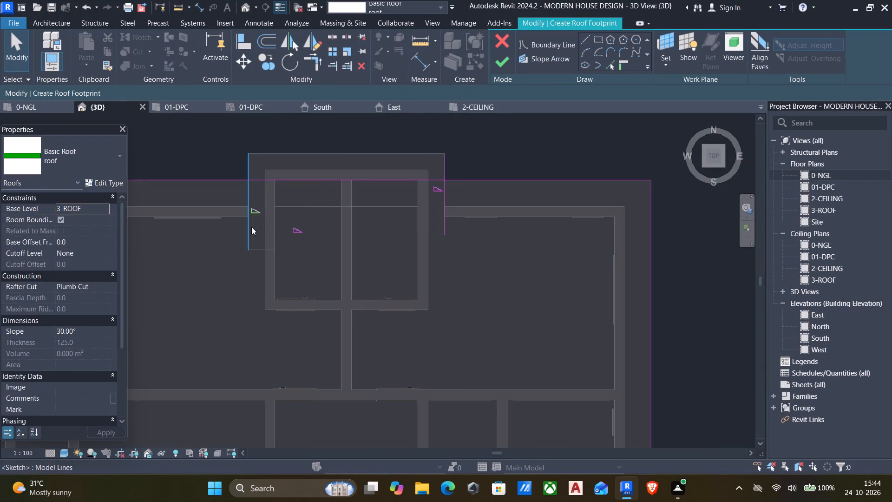
left_click(248, 226)
key("Delete")
left_click(446, 207)
key("Delete")
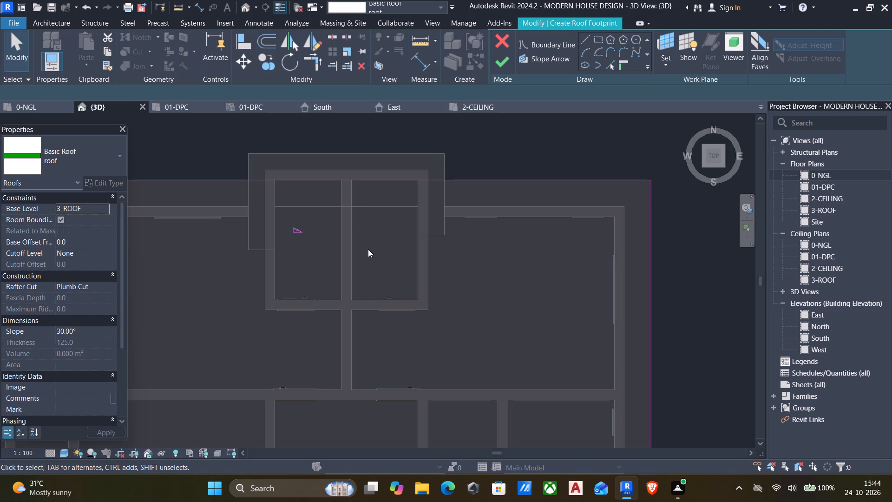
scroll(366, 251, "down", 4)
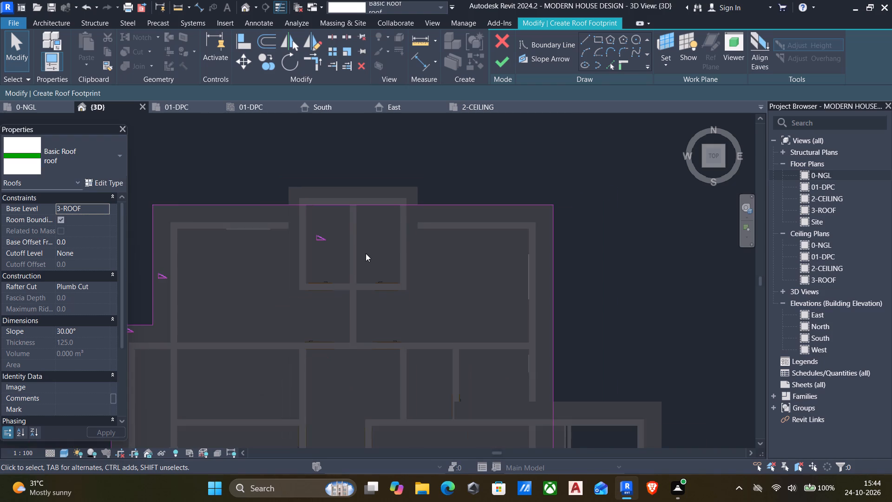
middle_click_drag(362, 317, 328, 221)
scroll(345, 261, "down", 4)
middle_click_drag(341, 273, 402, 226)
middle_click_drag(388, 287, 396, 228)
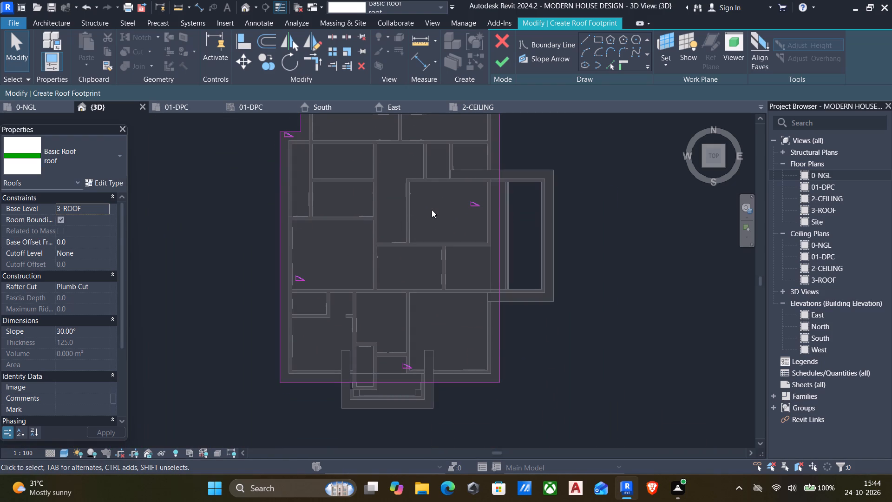
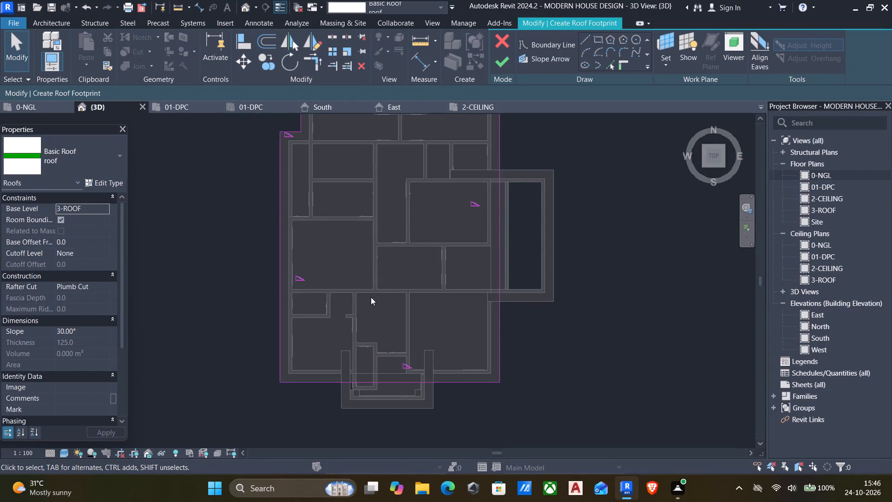
Finish the main roof's footprint sketch with the 30° slopes on level 3-ROOF.
left_click(514, 52)
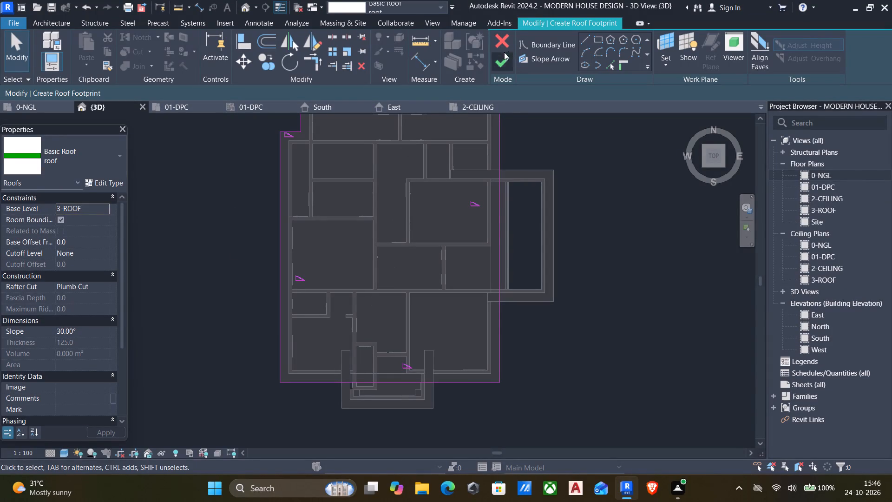
left_click(500, 60)
Examine the new main roof from all sides of the house and from directly above.
scroll(442, 355, "down", 2)
middle_click_drag(472, 399, 461, 403, "shift")
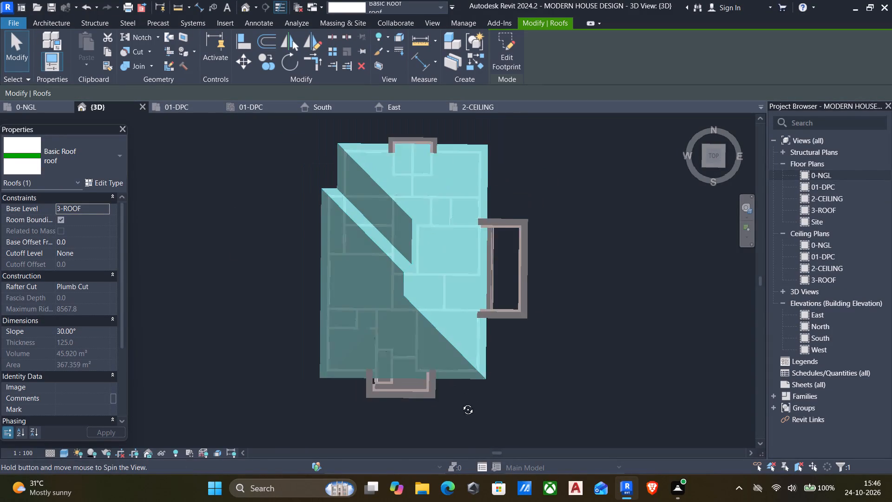
middle_click_drag(461, 403, 450, 16, "shift")
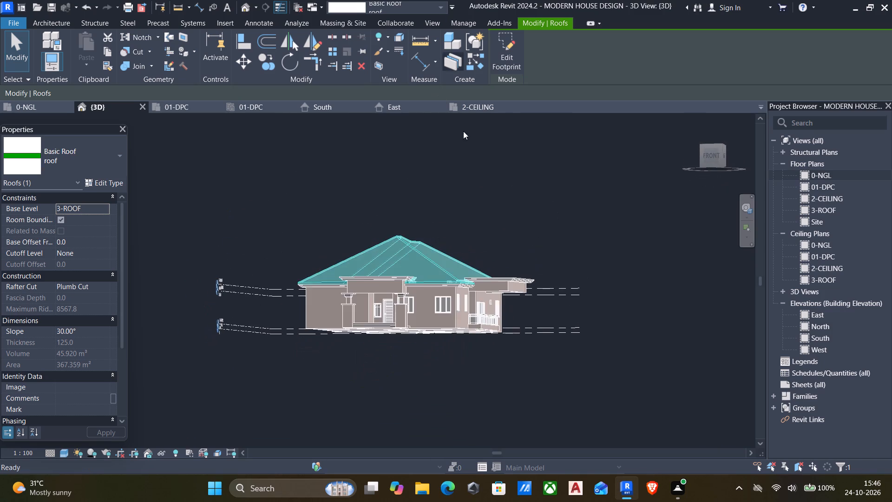
middle_click_drag(541, 237, 247, 281, "shift")
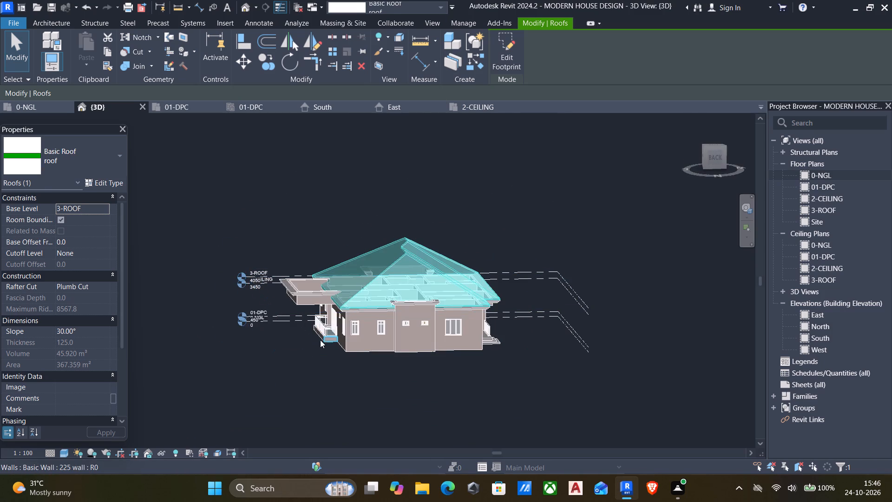
key("Escape")
middle_click_drag(340, 343, 449, 402, "shift")
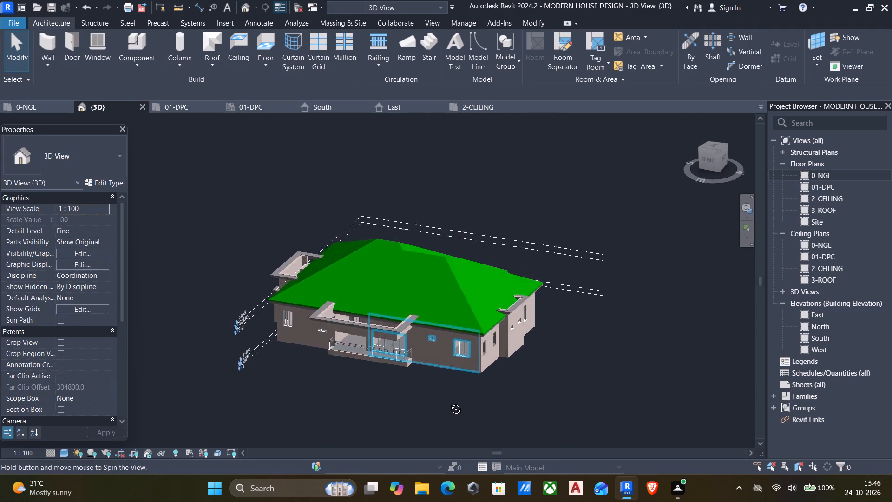
middle_click_drag(449, 402, 331, 387, "shift")
middle_click_drag(324, 380, 307, 384, "shift")
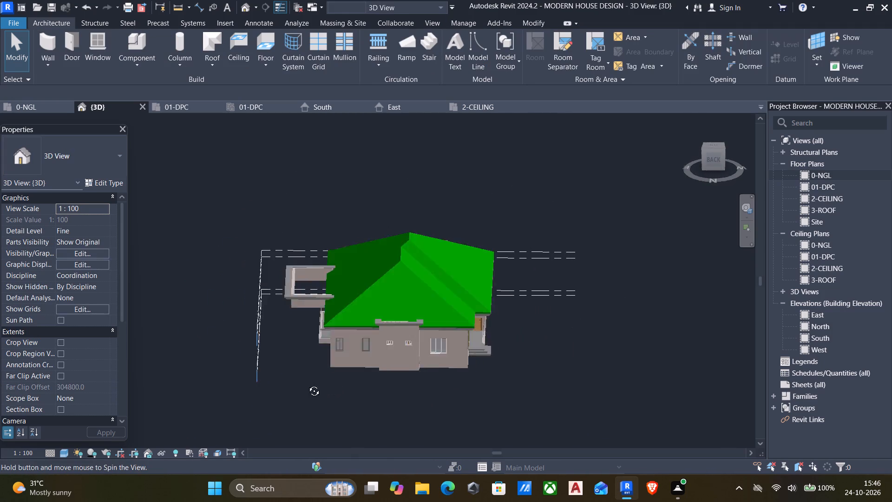
middle_click_drag(307, 384, 472, 368, "shift")
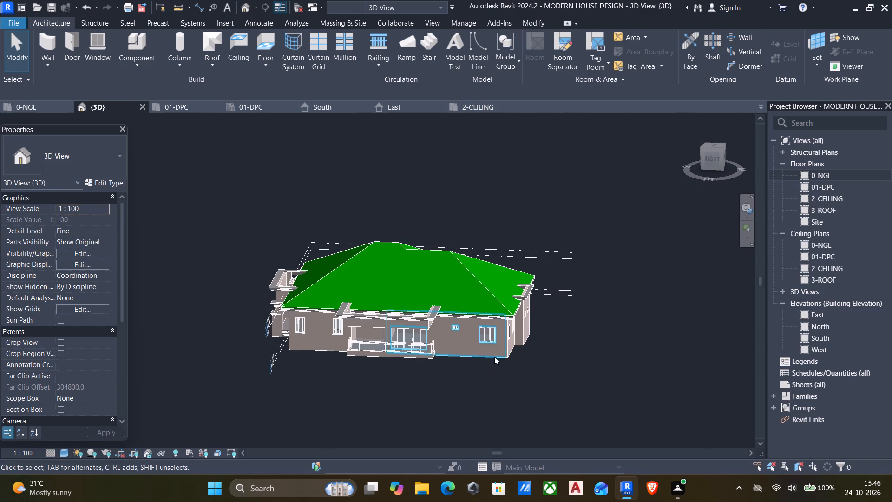
middle_click_drag(495, 357, 199, 370, "shift")
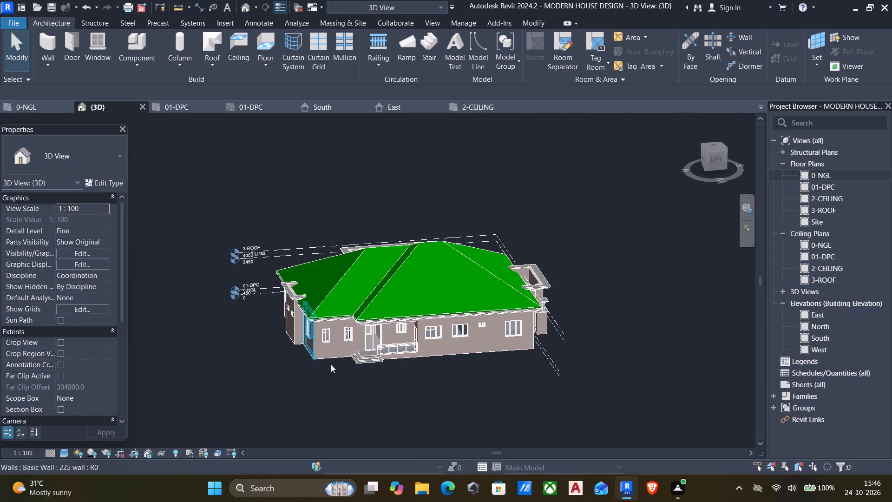
left_click(718, 146)
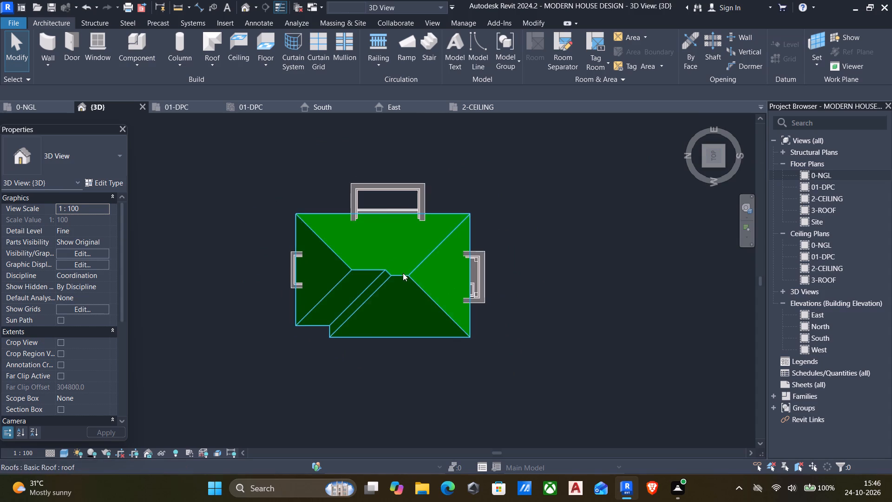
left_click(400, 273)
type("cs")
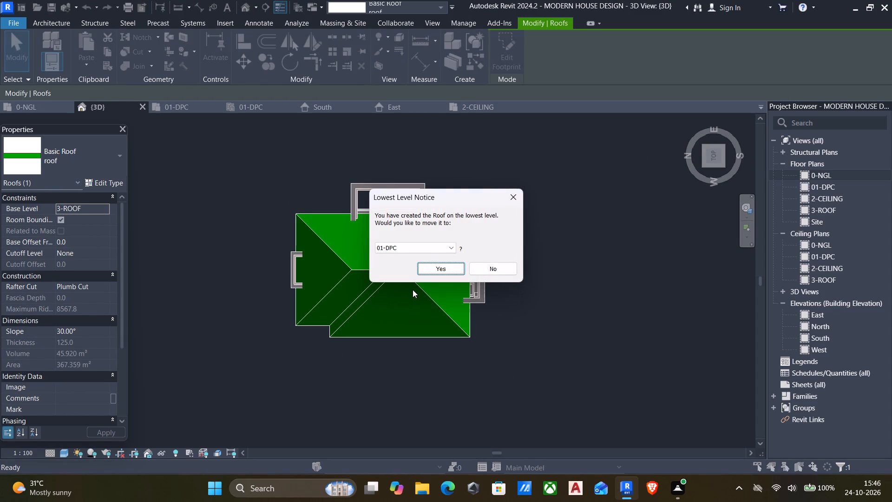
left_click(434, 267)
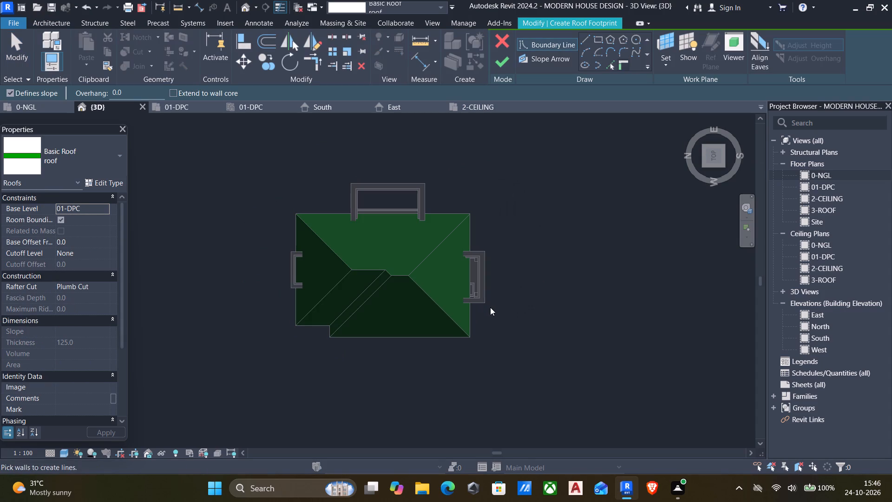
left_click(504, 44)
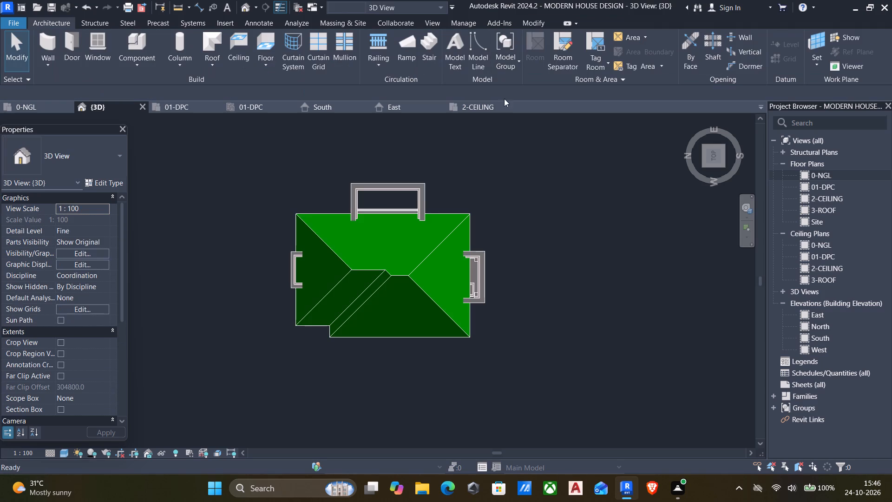
Start a second footprint roof of the same type as the main roof, placed on level 3-ROOF.
left_click(408, 268)
left_click(409, 277)
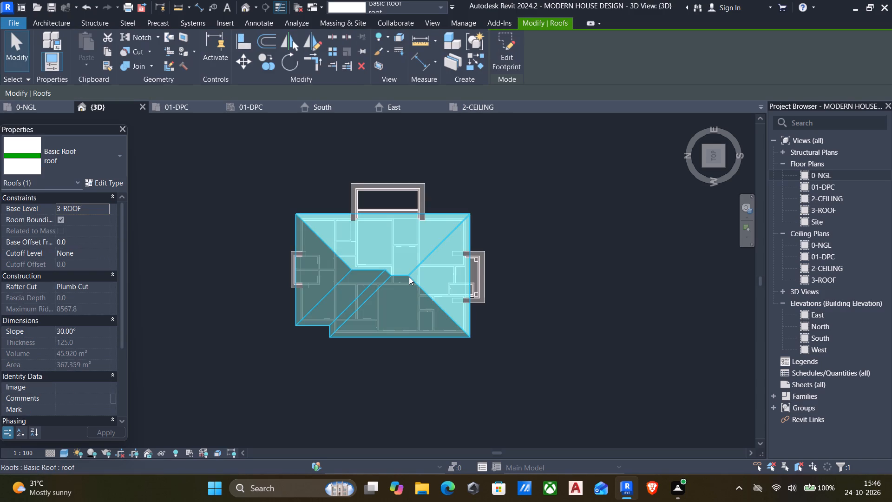
key("c")
key("s")
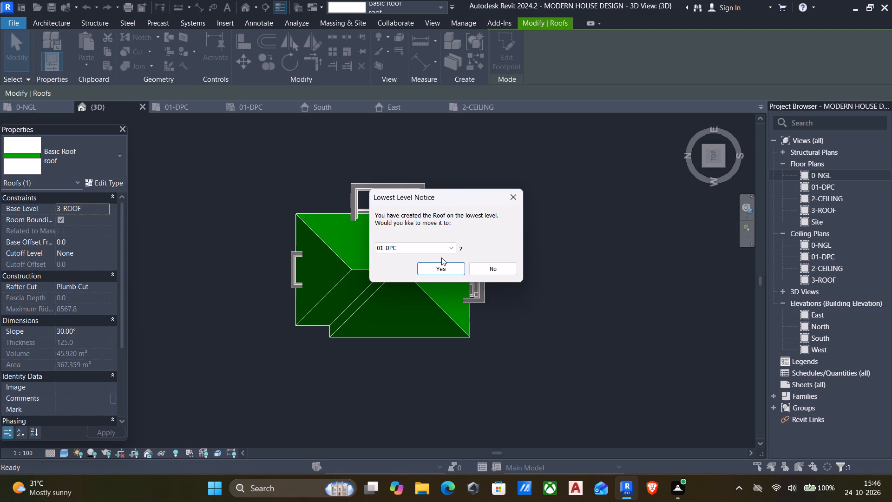
left_click(428, 250)
left_click(411, 278)
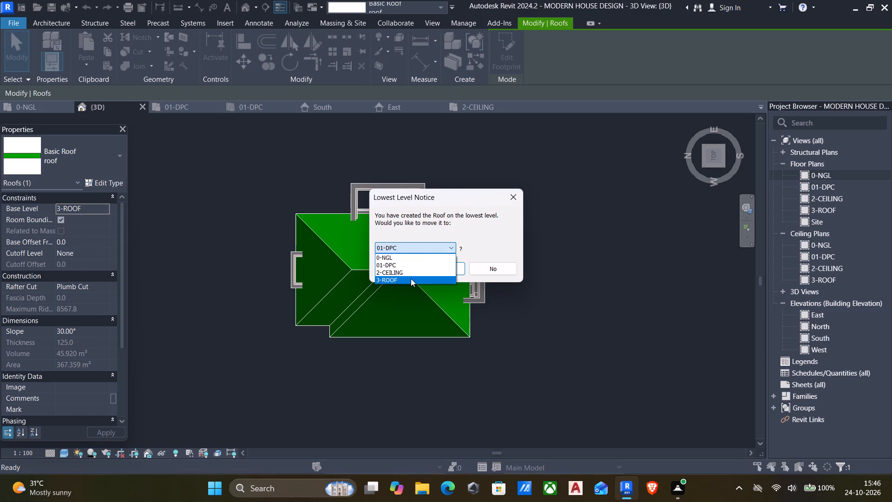
left_click(437, 269)
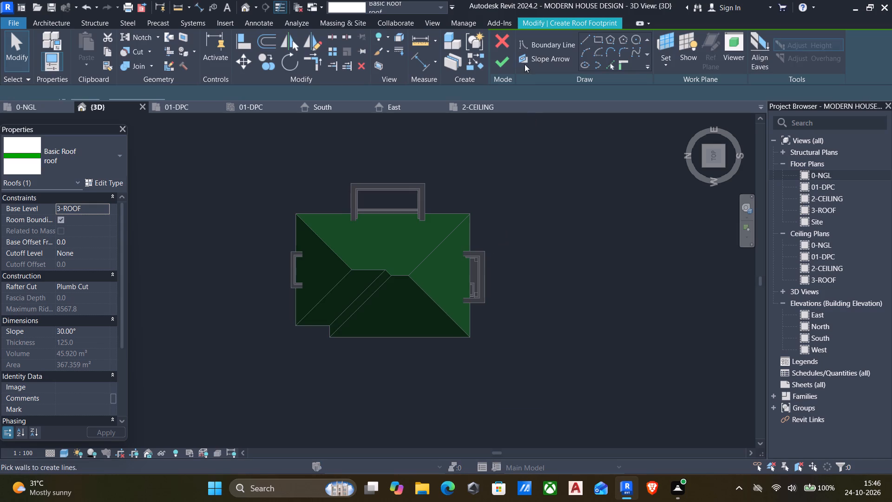
Sketch the front porch roof boundary from the parapet's three outer edges and close it with a line across its open house side.
left_click(609, 64)
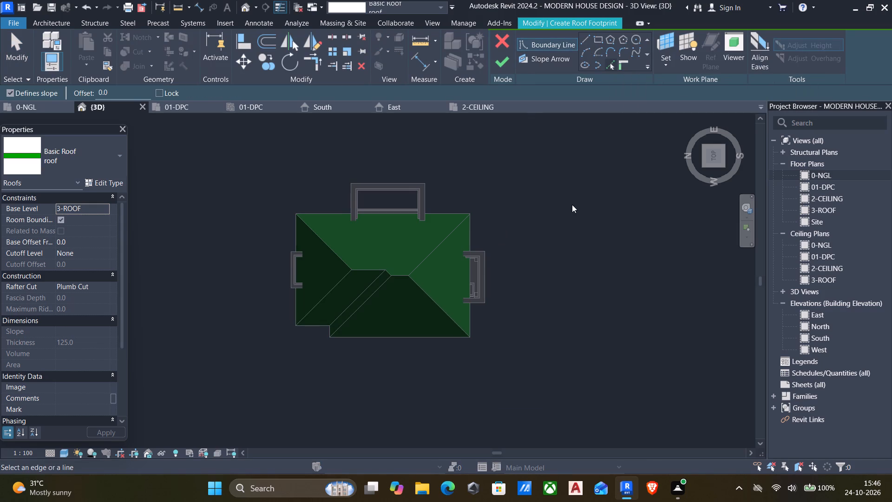
scroll(476, 259, "up", 4)
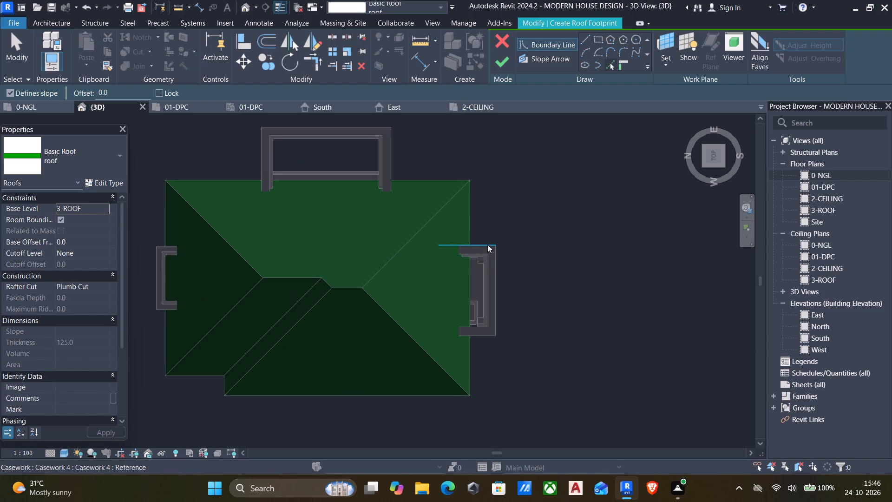
left_click(487, 244)
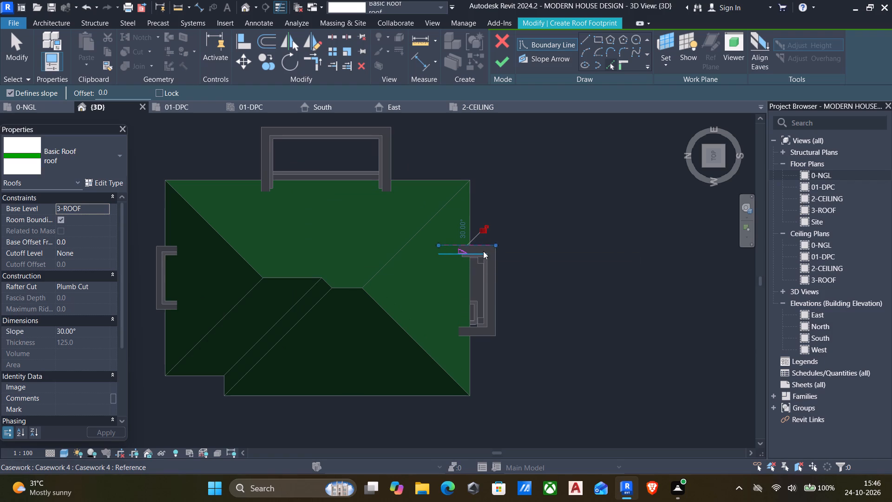
left_click(496, 304)
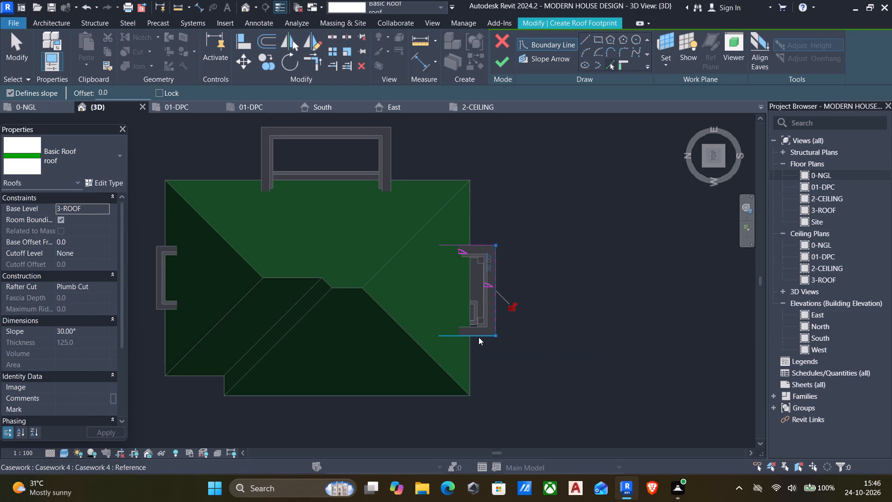
left_click(479, 337)
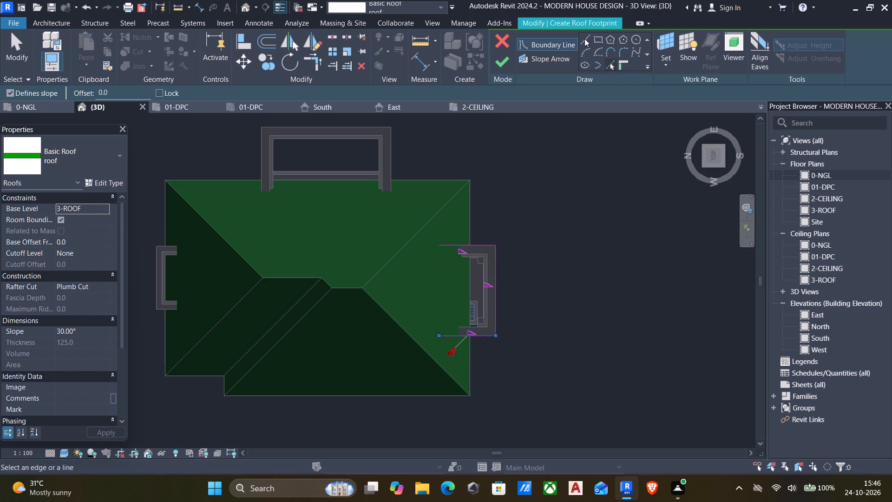
left_click(584, 39)
left_click(436, 248)
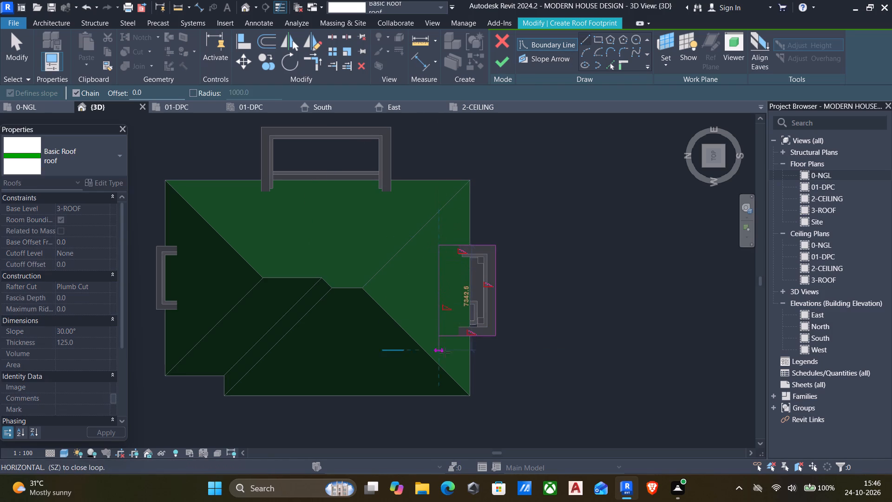
left_click(443, 335)
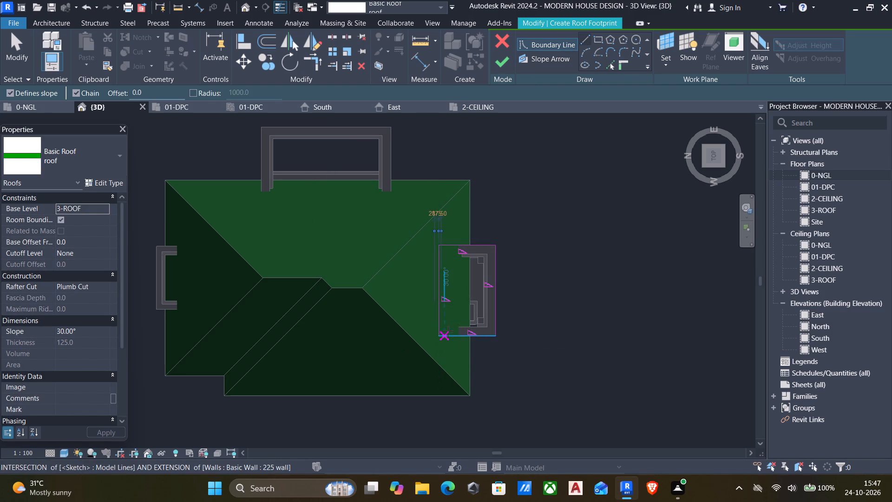
key("Escape")
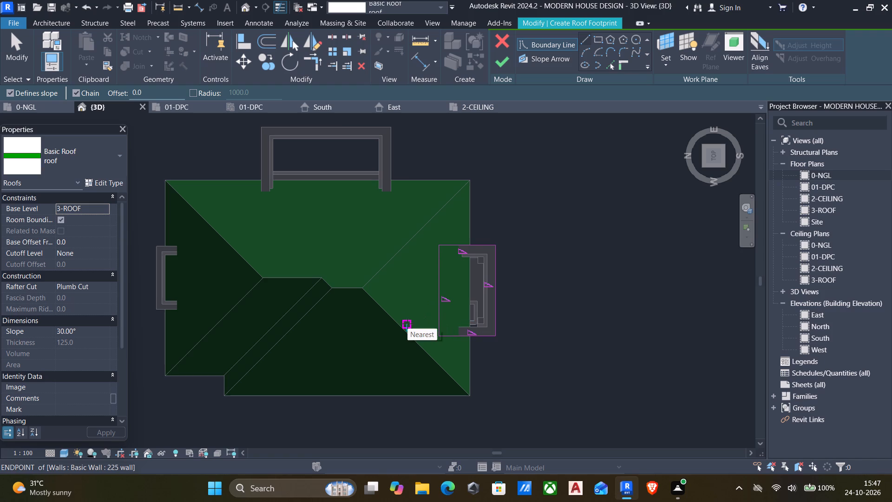
key("Escape")
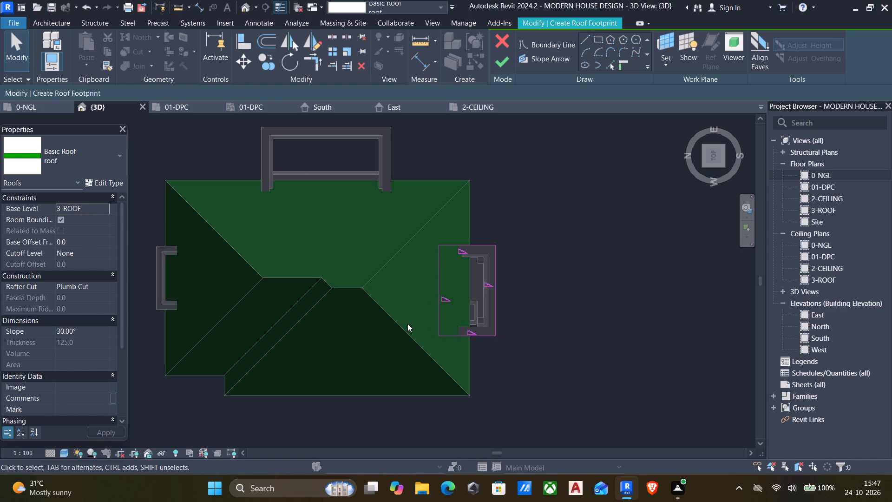
key("Escape")
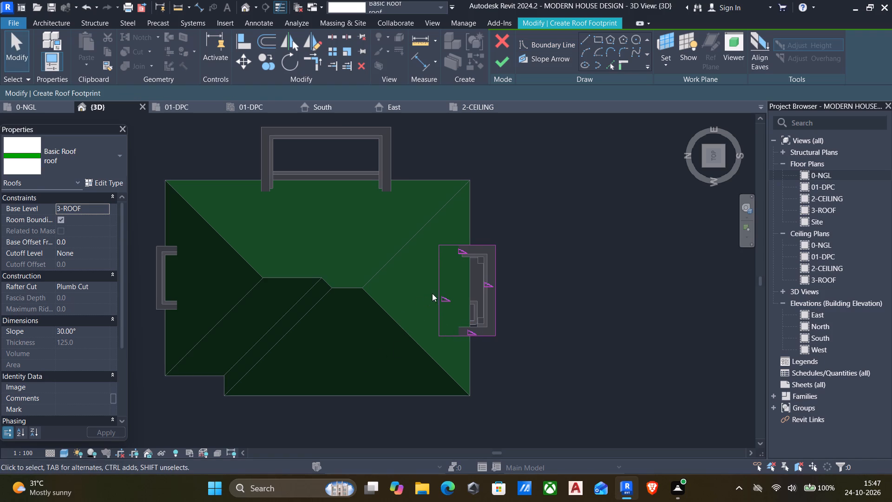
Turn off the roof slope on the porch boundary's house-side line and finish the porch roof.
left_click(438, 292)
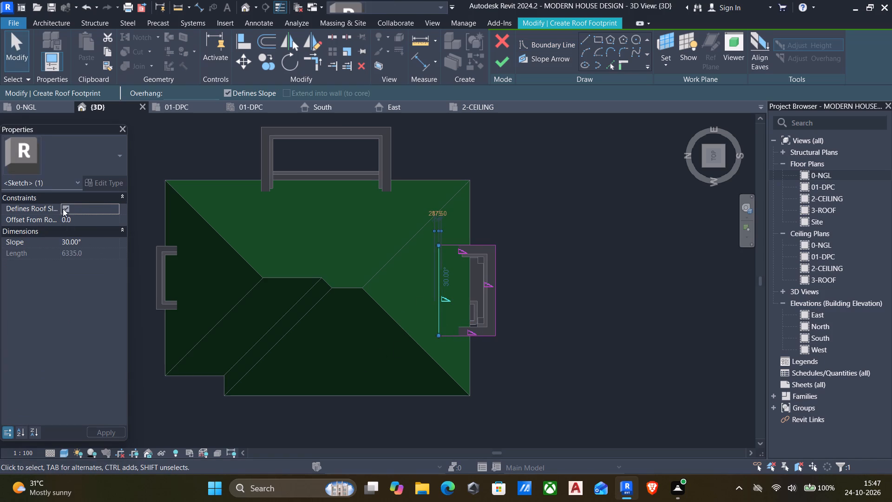
left_click(63, 209)
key("Escape")
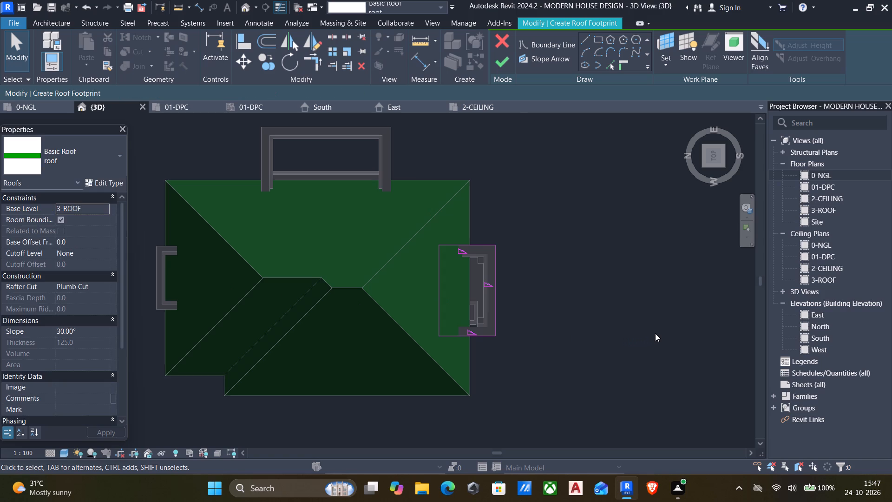
left_click(499, 59)
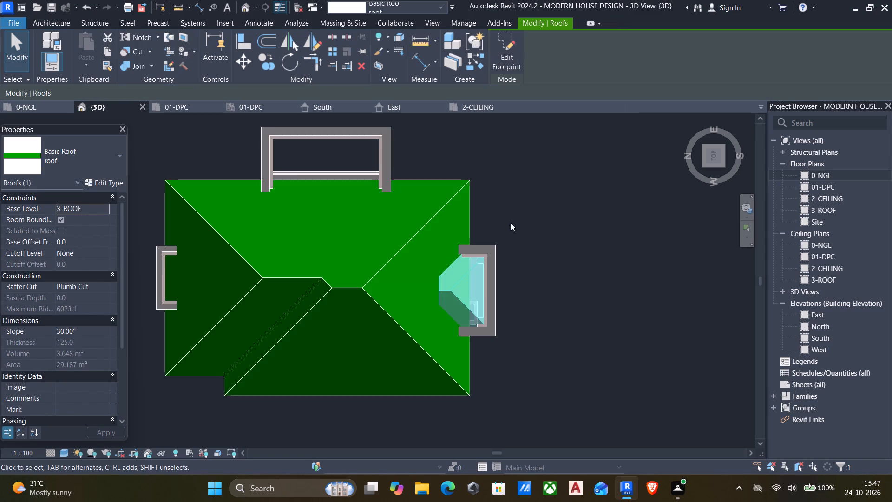
Inspect the porch roof in 3D and up close from the front, where it meets the porch parapet.
scroll(512, 264, "down", 1)
middle_click_drag(512, 283, 417, 54, "shift")
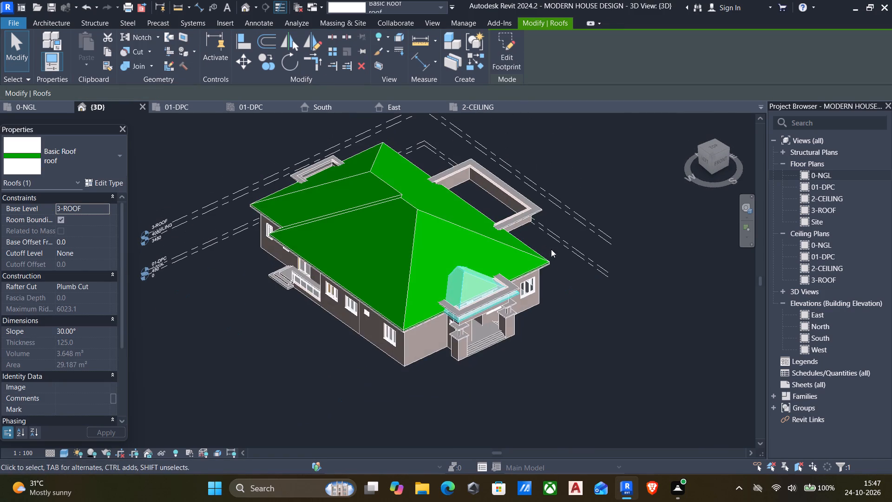
middle_click_drag(554, 251, 517, 137, "shift")
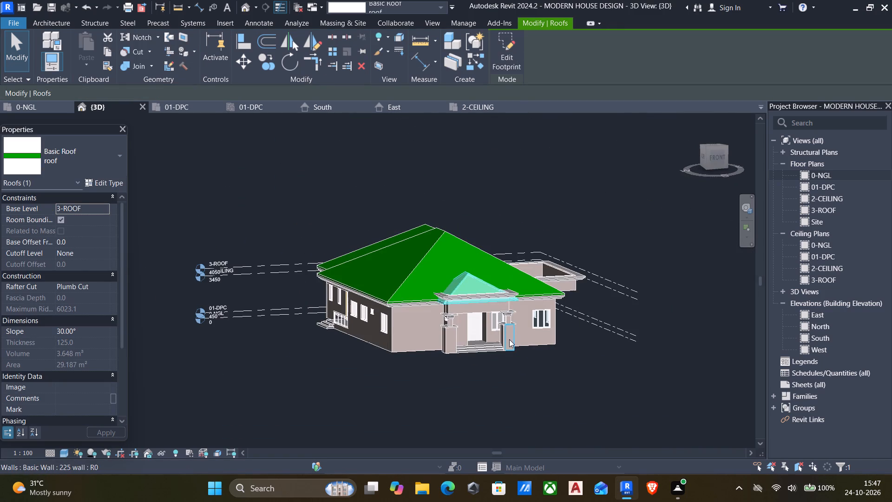
middle_click_drag(517, 337, 460, 304, "shift")
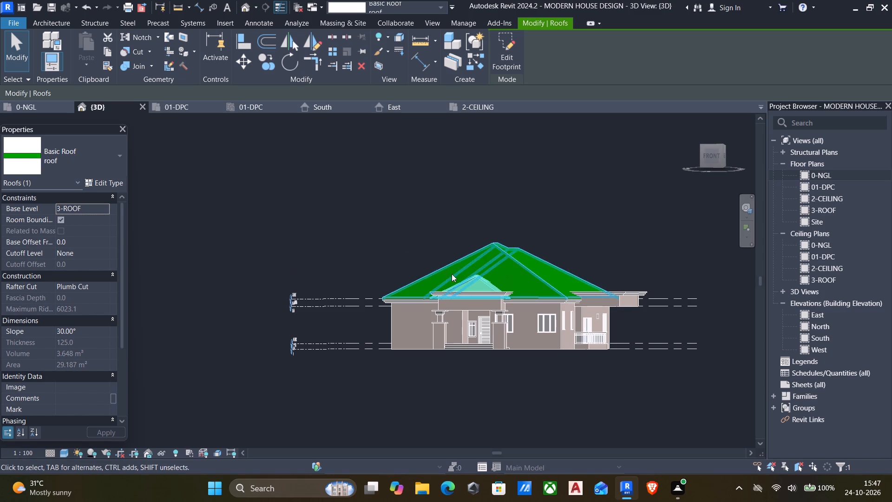
left_click(472, 279)
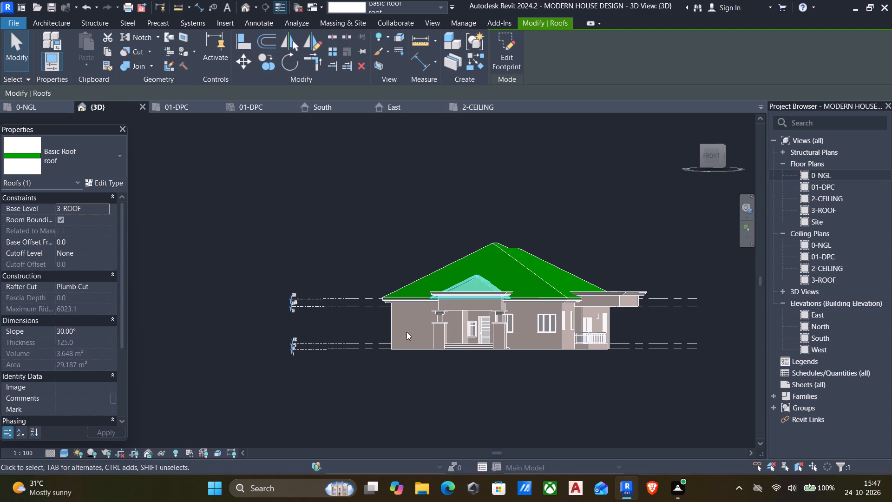
left_click(706, 155)
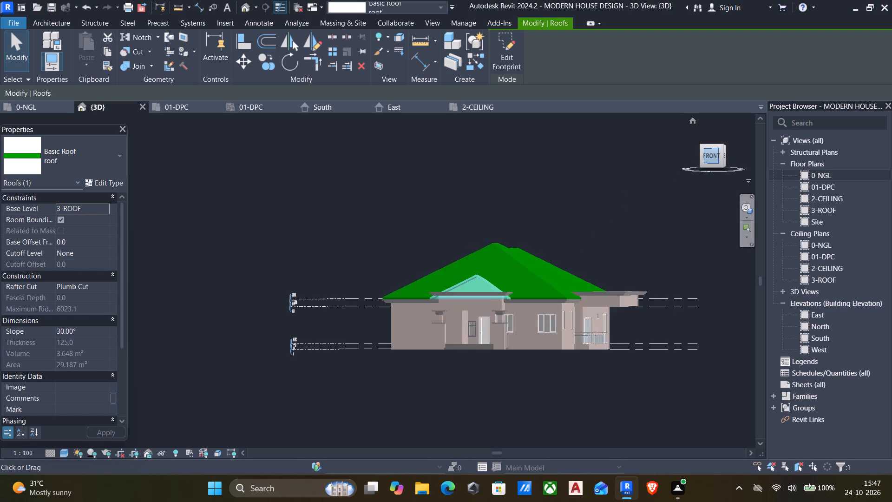
scroll(444, 285, "up", 4)
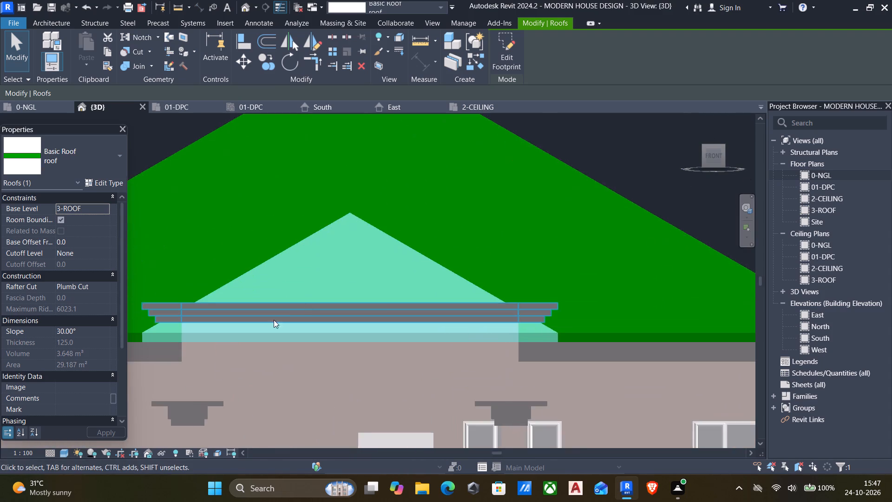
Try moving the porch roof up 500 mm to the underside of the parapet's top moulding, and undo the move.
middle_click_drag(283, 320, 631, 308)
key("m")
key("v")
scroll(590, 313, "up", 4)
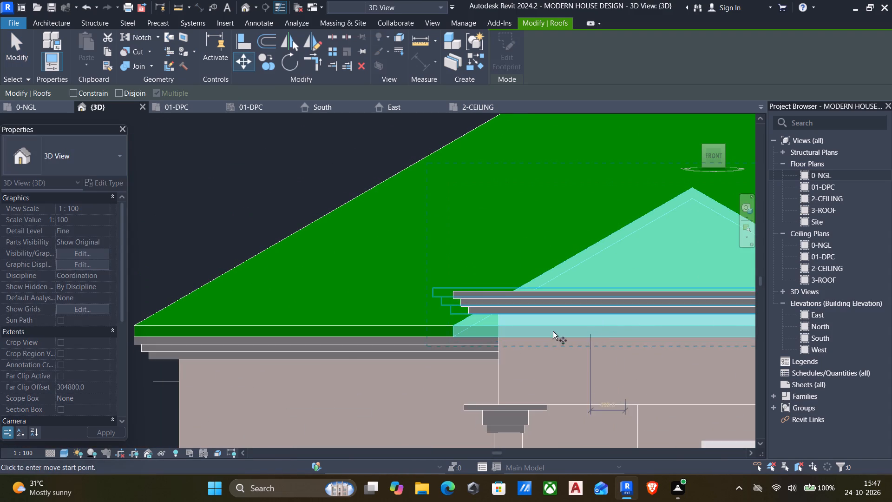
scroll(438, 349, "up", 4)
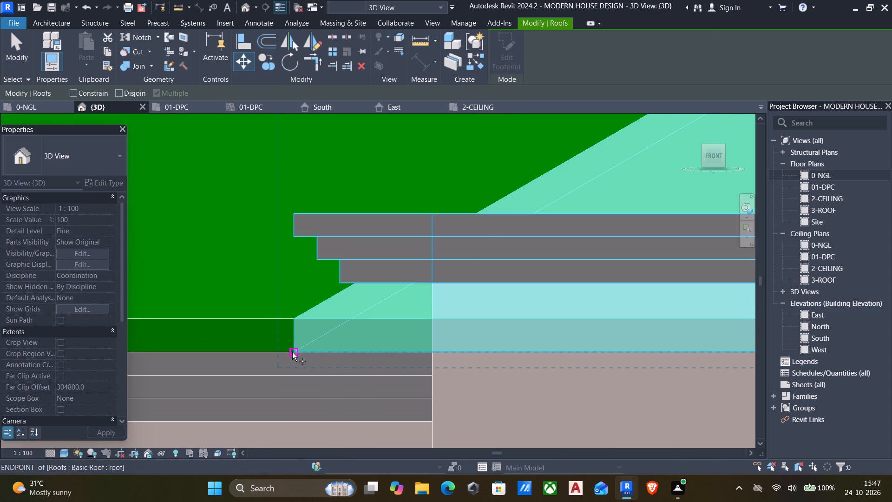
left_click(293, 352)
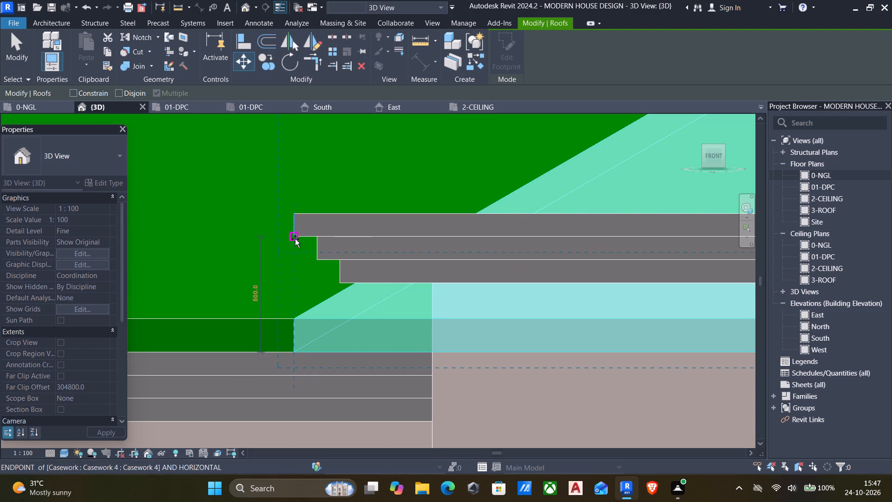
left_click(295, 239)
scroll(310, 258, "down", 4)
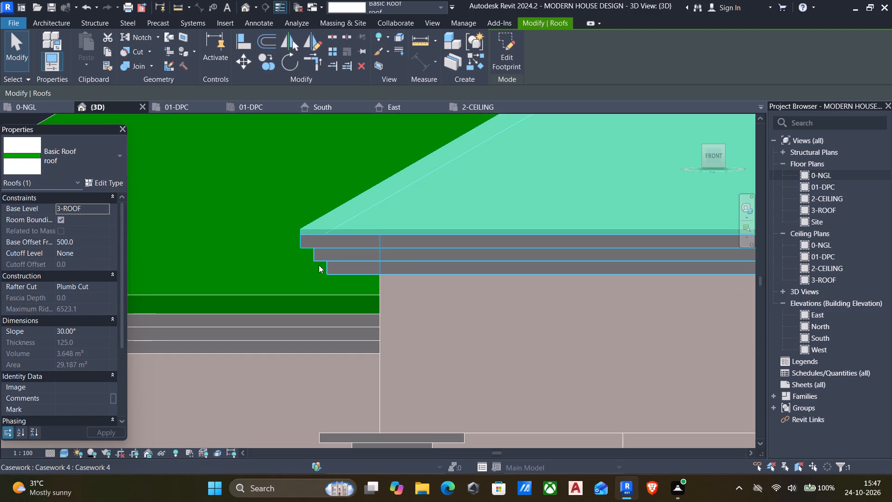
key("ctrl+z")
Move the porch roof up 600 mm so its bottom corner sits on the top edge of the porch parapet moulding.
left_click(322, 302)
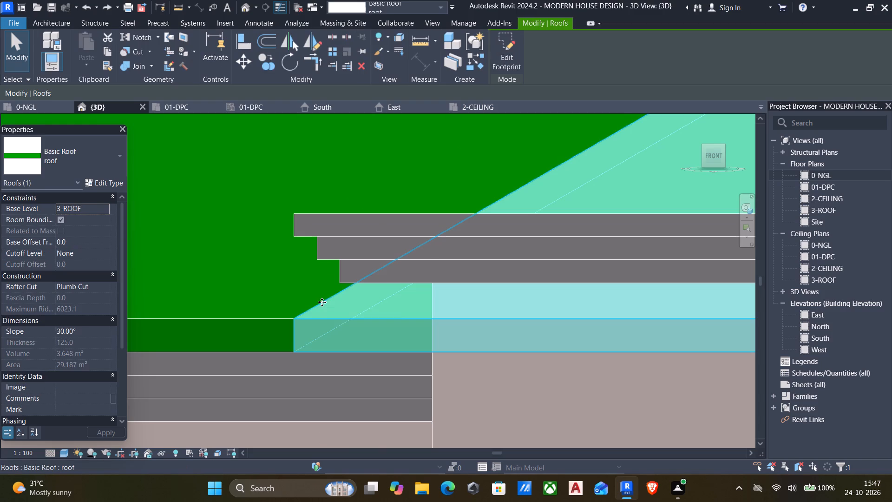
key("m")
key("v")
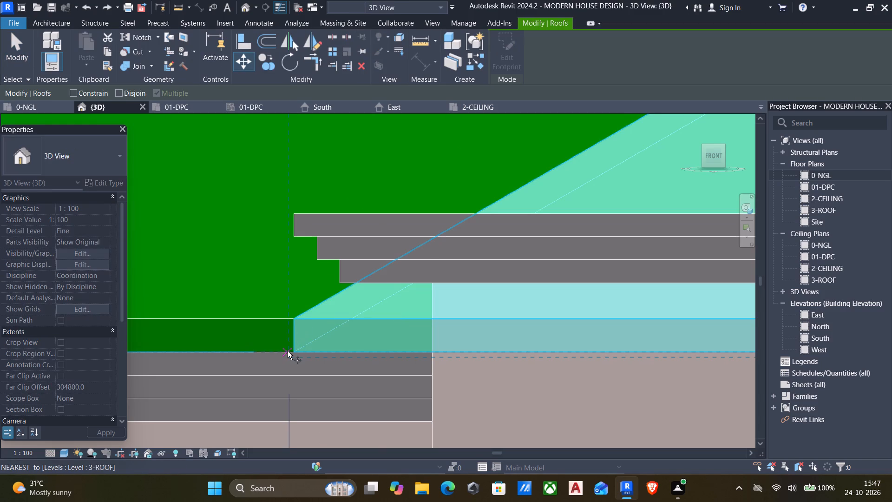
left_click(294, 351)
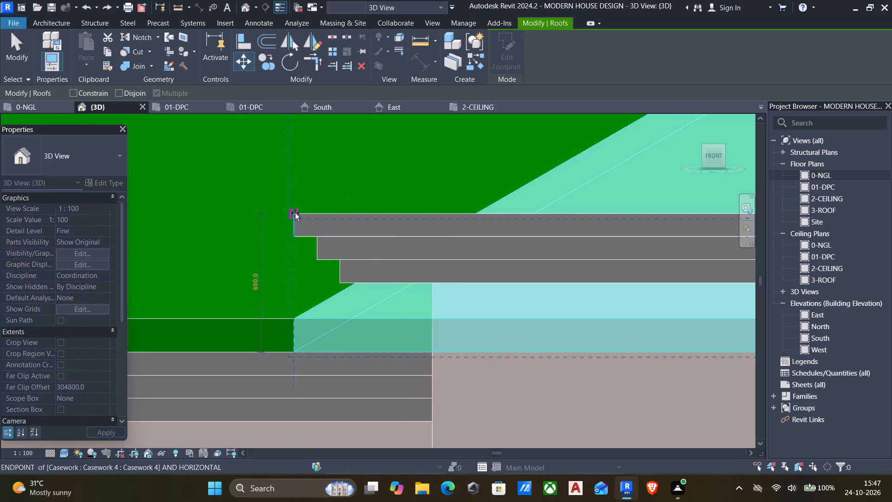
left_click(295, 213)
scroll(328, 280, "down", 6)
key("Escape")
Edit the porch roof's footprint by nudging its house-side boundary line deep into the main roof area, and finish the edit.
scroll(387, 336, "down", 5)
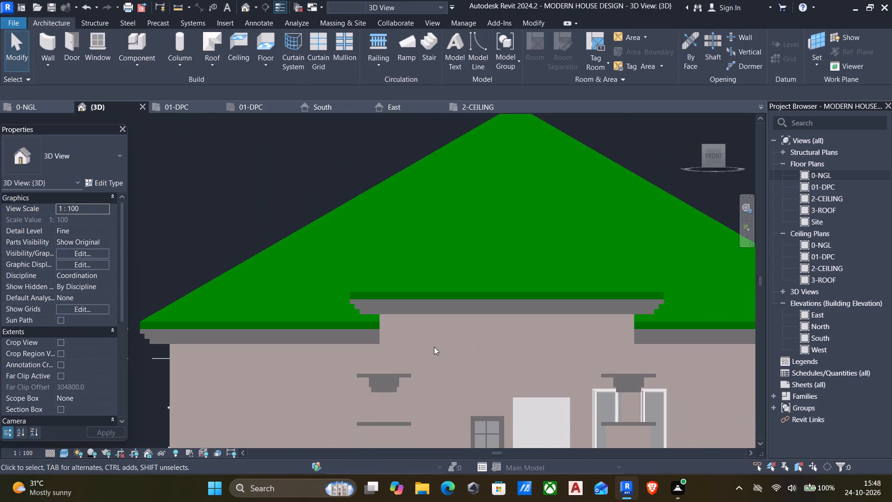
middle_click_drag(491, 353, 383, 319)
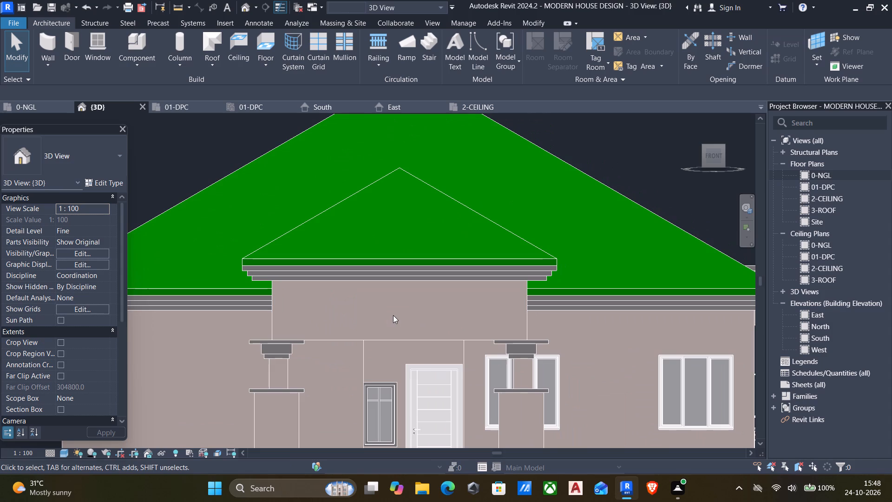
scroll(393, 317, "down", 3)
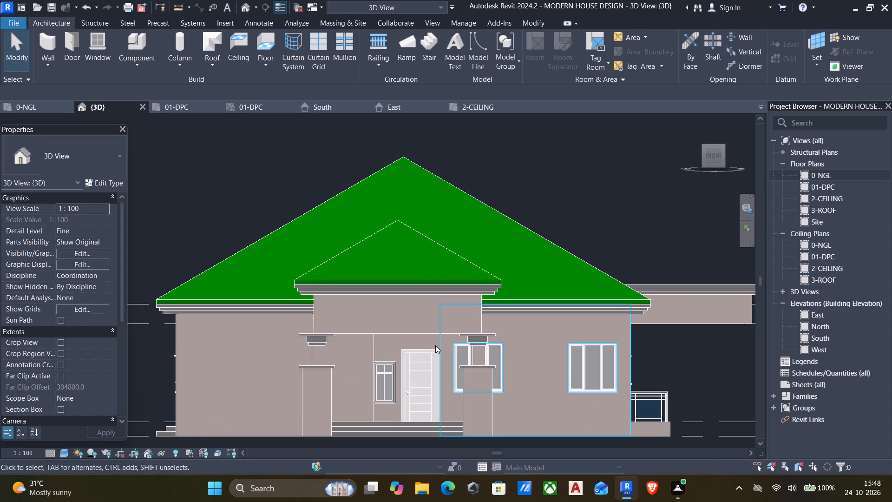
middle_click_drag(435, 349, 215, 416, "shift")
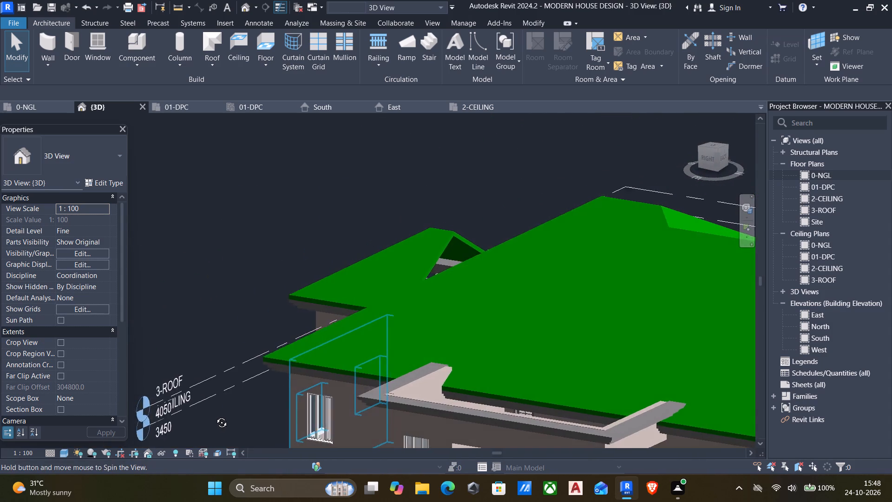
middle_click_drag(215, 416, 342, 443, "shift")
middle_click_drag(354, 448, 388, 457, "shift")
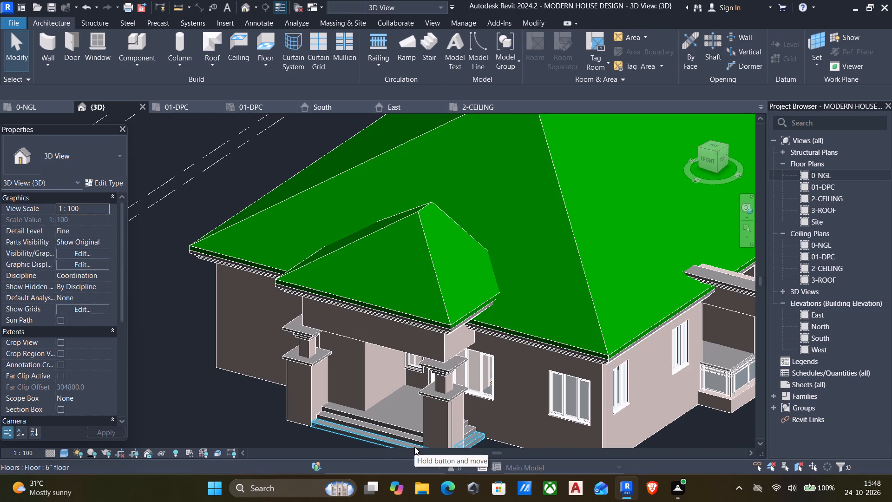
left_click(419, 213)
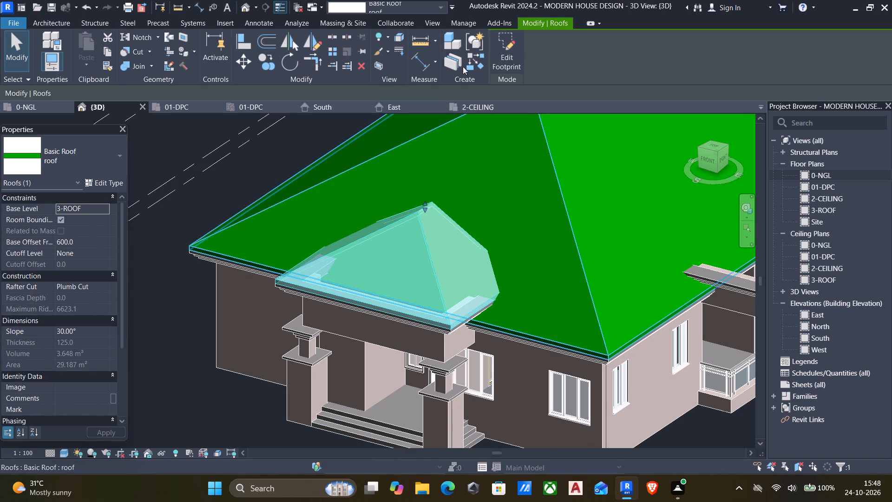
left_click(503, 35)
left_click_drag(321, 234, 385, 257)
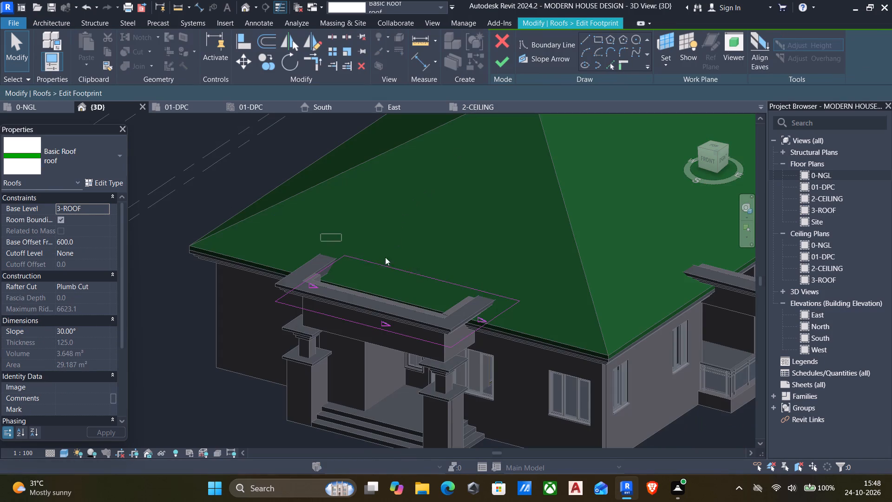
left_click_drag(385, 257, 552, 310)
key("Up")
key("Up")
key("Up")
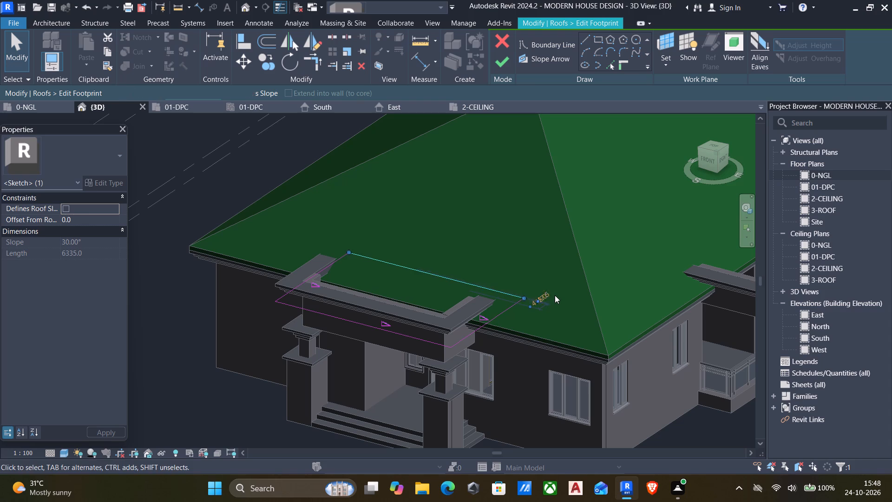
key("Up")
key("Up")
key("Up")
key("Up")
key("Up")
key("Up")
key("Up")
key("Up")
key("Up")
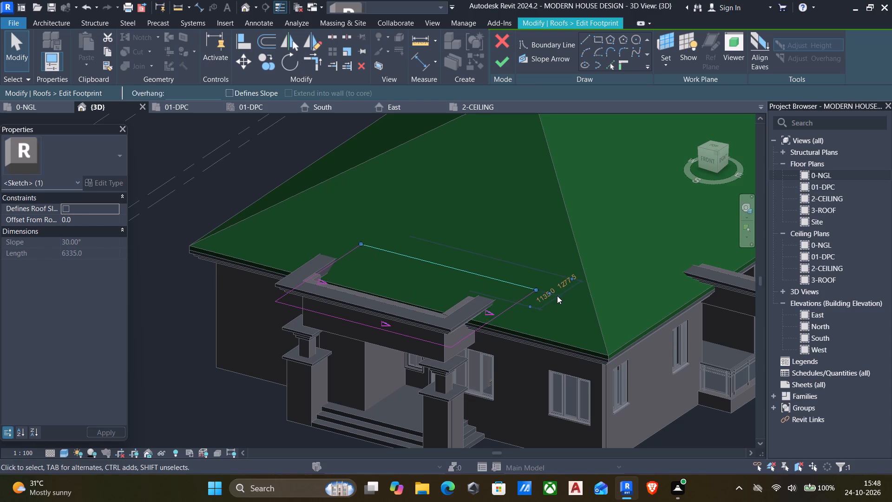
key("Up")
key("Up")
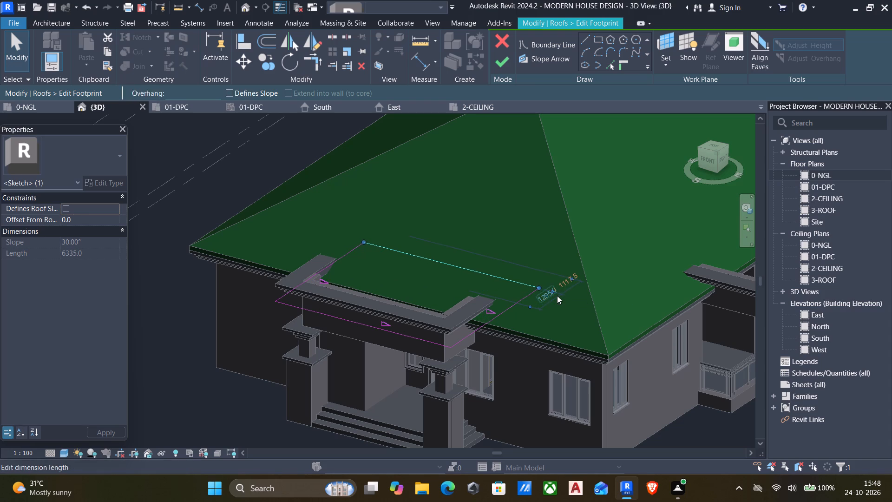
key("Up")
key("Up")
key("Up")
key("Up")
key("Up")
key("Up")
key("Up")
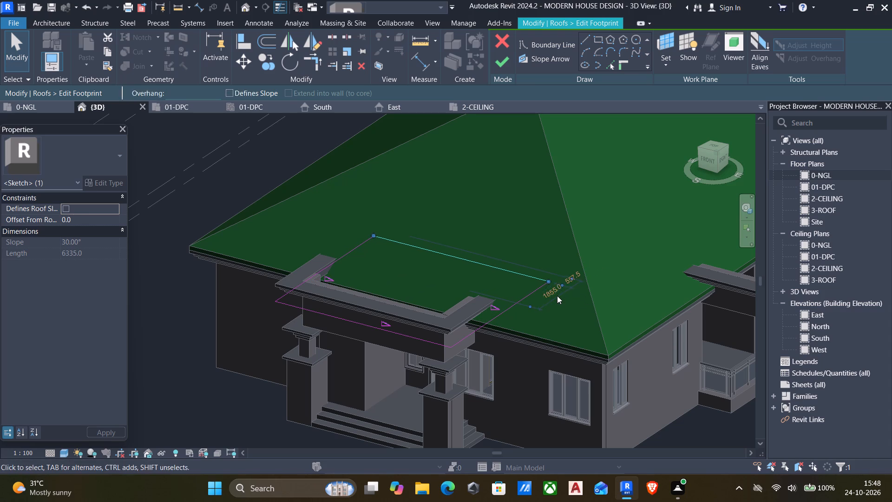
key("Up")
key("Up")
key("Up")
key("Up")
key("Up")
key("Up")
key("Up")
key("Up")
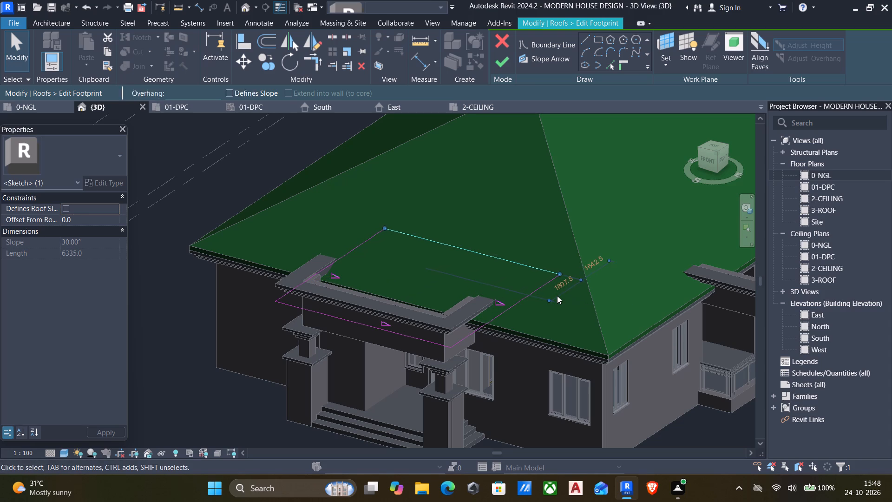
key("Up")
key("Up")
key("Up")
key("Up")
key("Up")
key("Up")
key("Up")
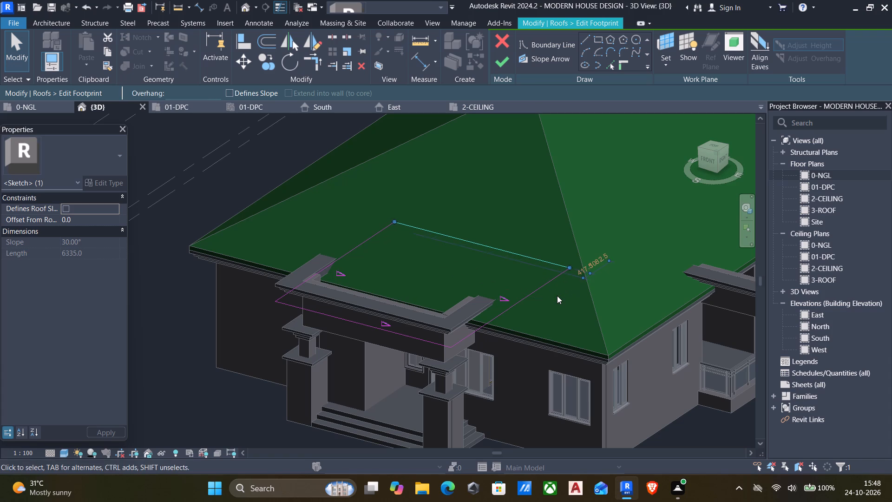
key("Up")
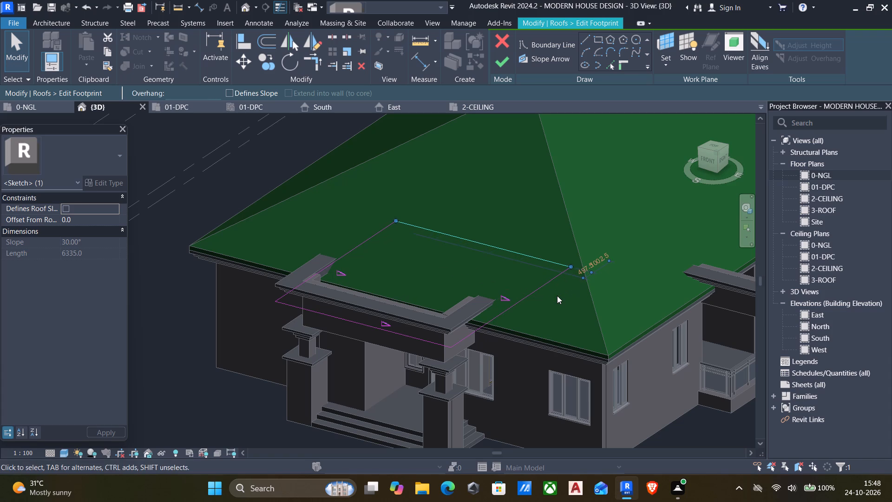
key("Up")
key("Up")
key("Up")
key("Up")
key("Up")
key("Up")
key("Up")
key("Up")
key("Up")
key("Up")
key("Up")
key("Up")
key("Up")
key("Up")
key("Up")
key("Up")
key("Up")
key("Up")
key("Up")
key("Up")
key("Up")
key("Up")
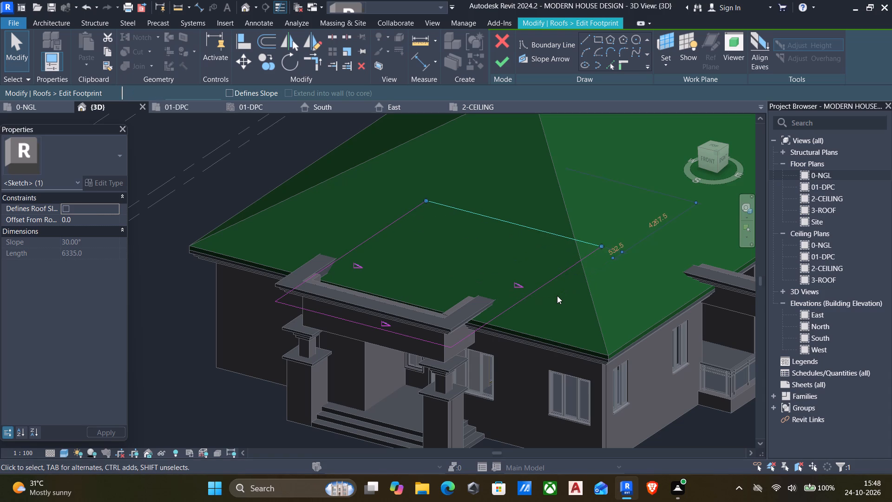
key("Up")
left_click(505, 64)
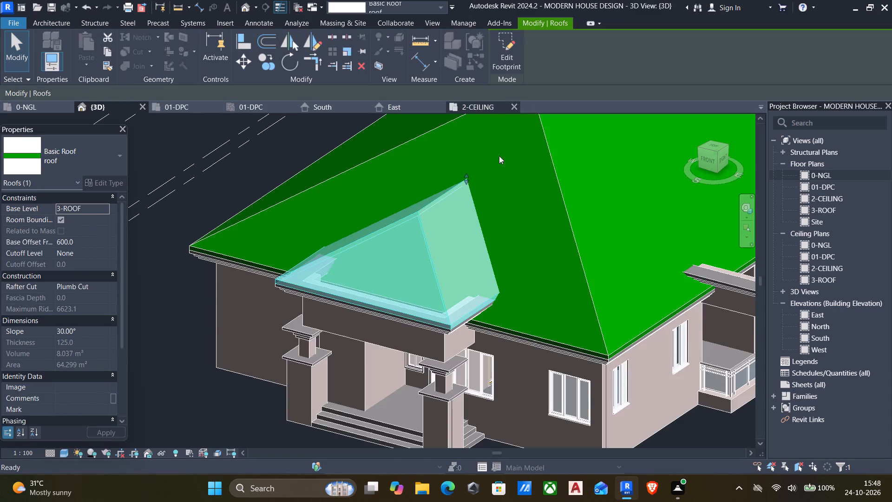
Start a new footprint roof similar to the porch roof and place it on level 3-ROOF.
scroll(512, 225, "down", 2)
middle_click_drag(484, 242, 528, 80, "shift")
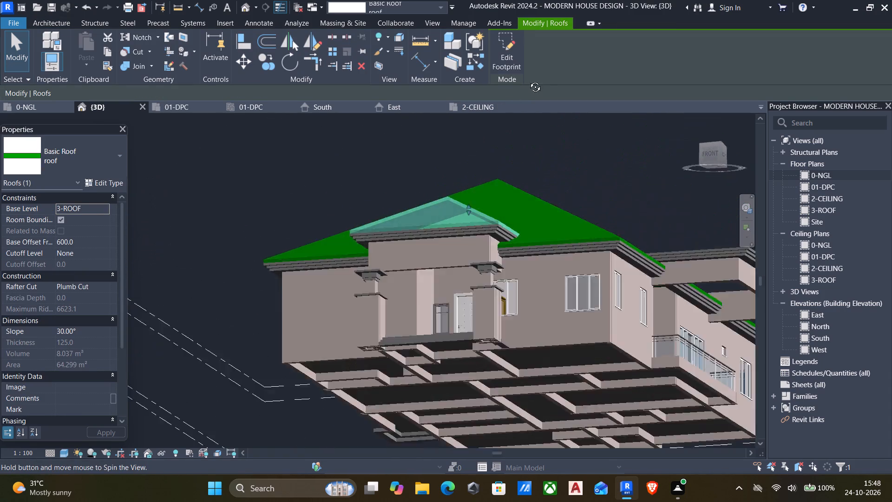
middle_click_drag(528, 80, 339, 215, "shift")
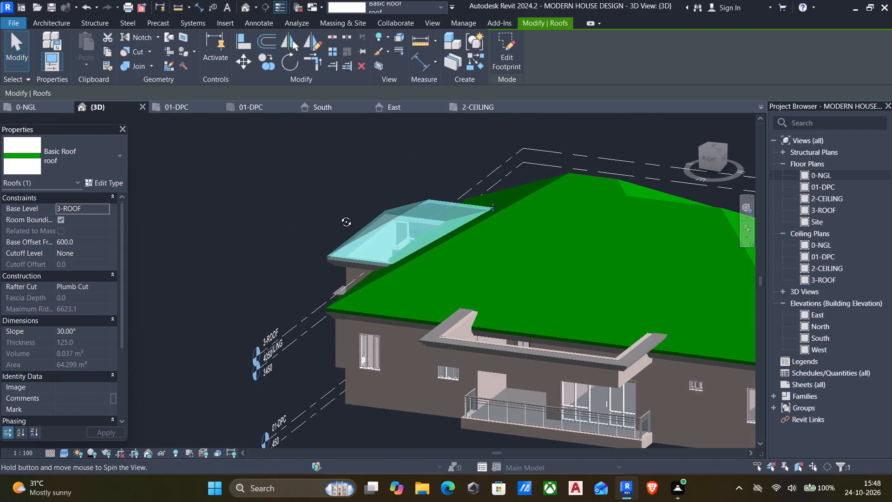
middle_click_drag(339, 215, 342, 215, "shift")
key("Escape")
middle_click_drag(399, 298, 493, 294, "shift")
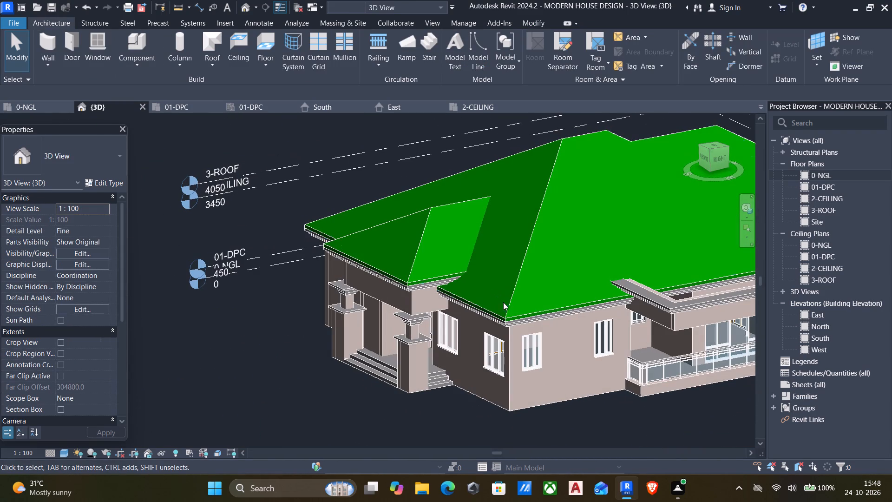
left_click(712, 144)
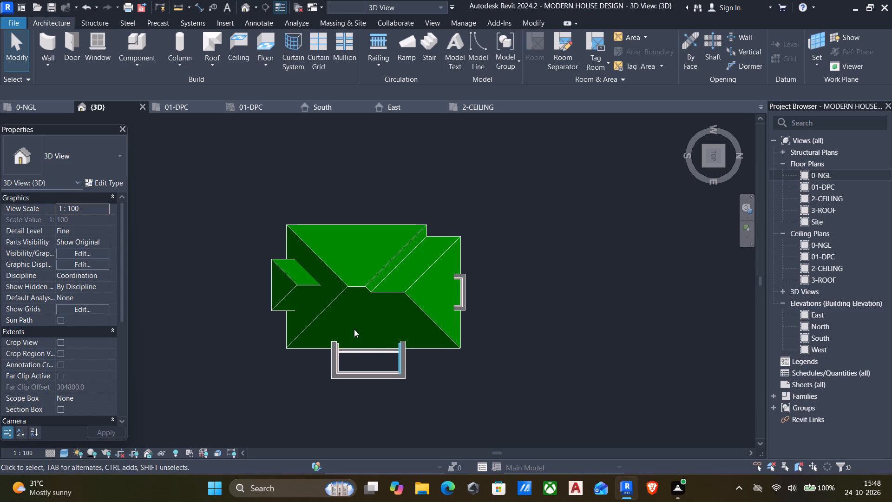
left_click(288, 287)
left_click(296, 287)
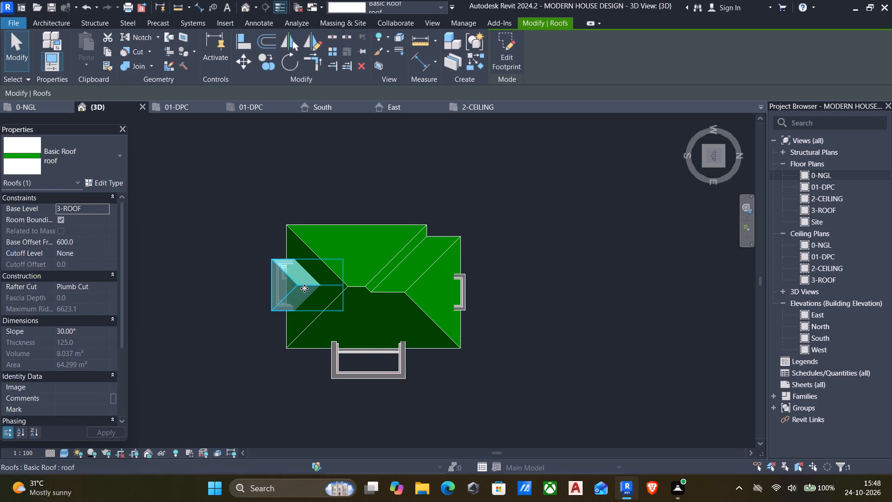
key("c")
key("s")
left_click(439, 253)
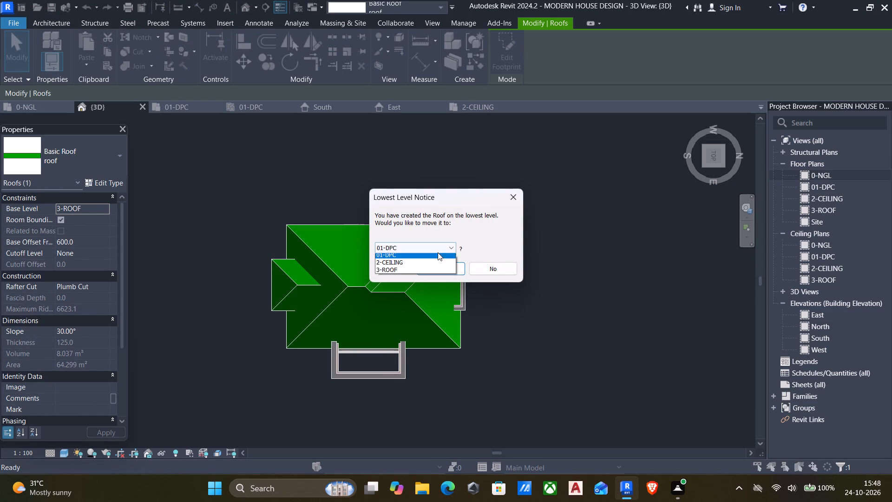
left_click(412, 279)
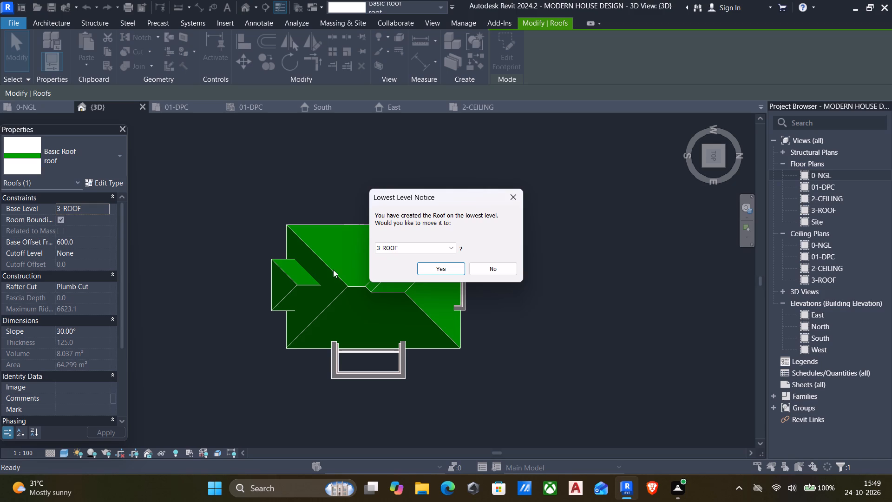
left_click(438, 270)
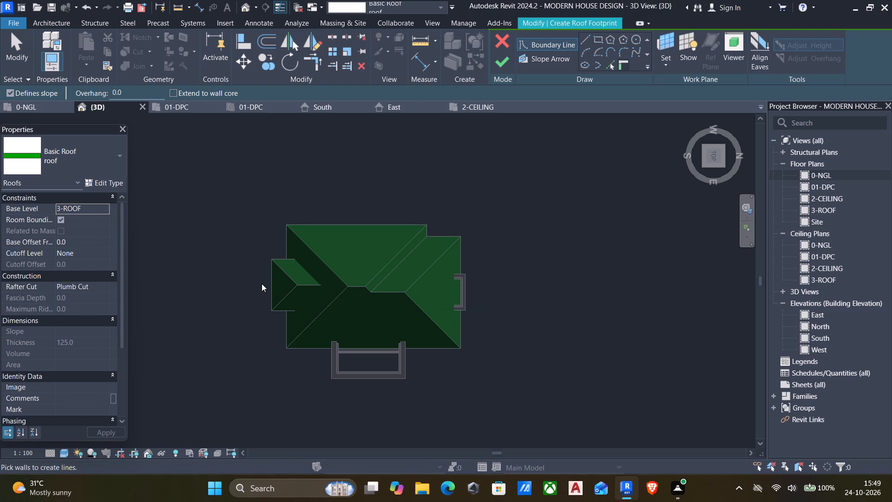
Set the new roof's base offset from its level to 600 mm.
left_click(83, 242)
type("60")
key("0")
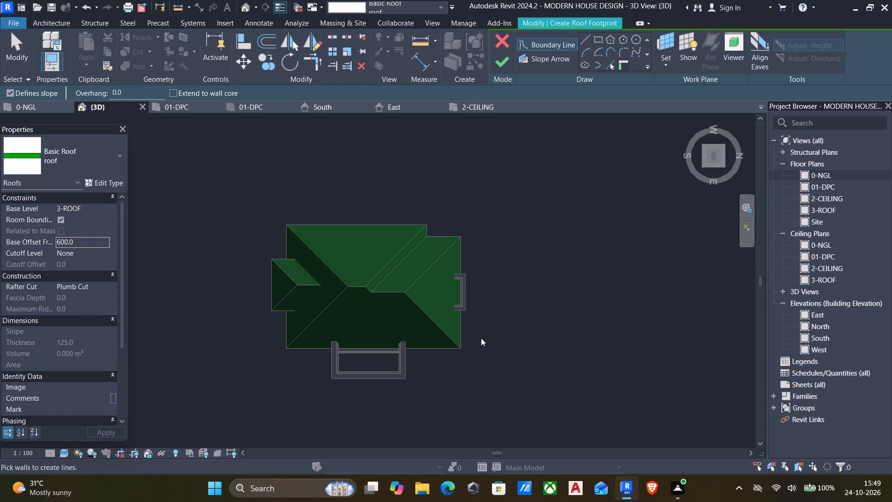
middle_click_drag(334, 324, 494, 390, "shift")
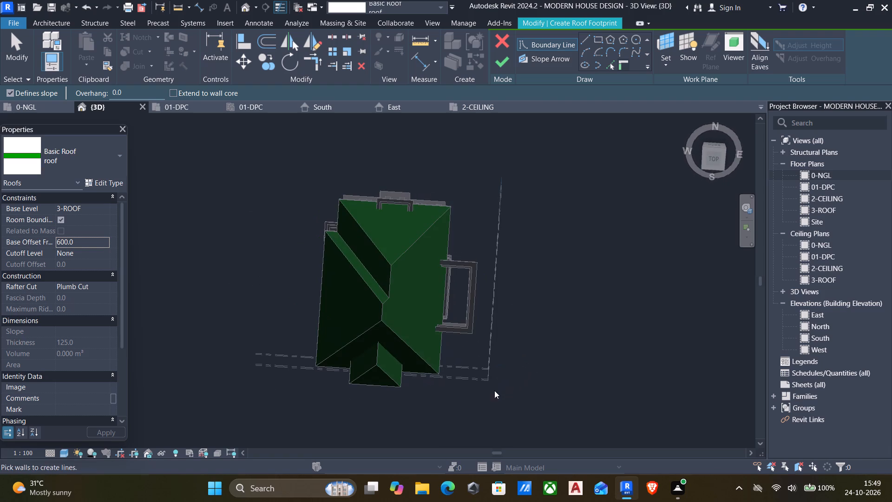
Pick the three outer edges of the east-side parapet moulding as sloped boundary lines for the new roof.
left_click(717, 159)
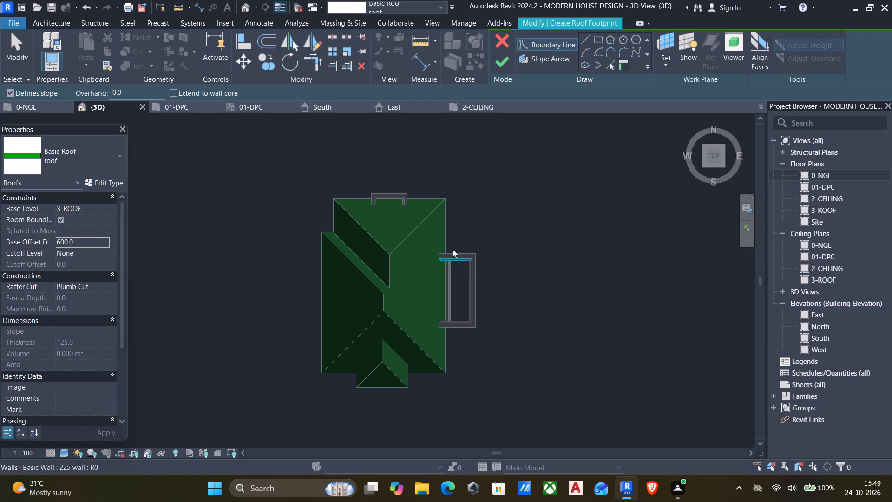
scroll(472, 297, "up", 3)
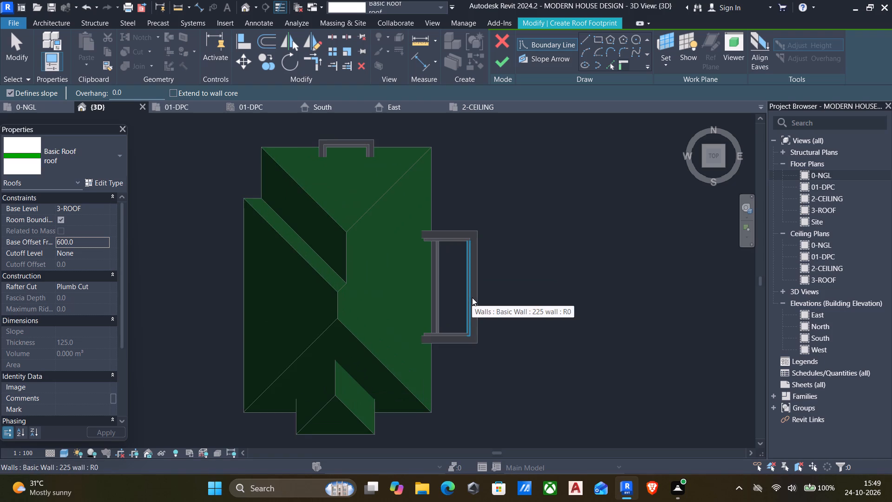
scroll(472, 297, "up", 4)
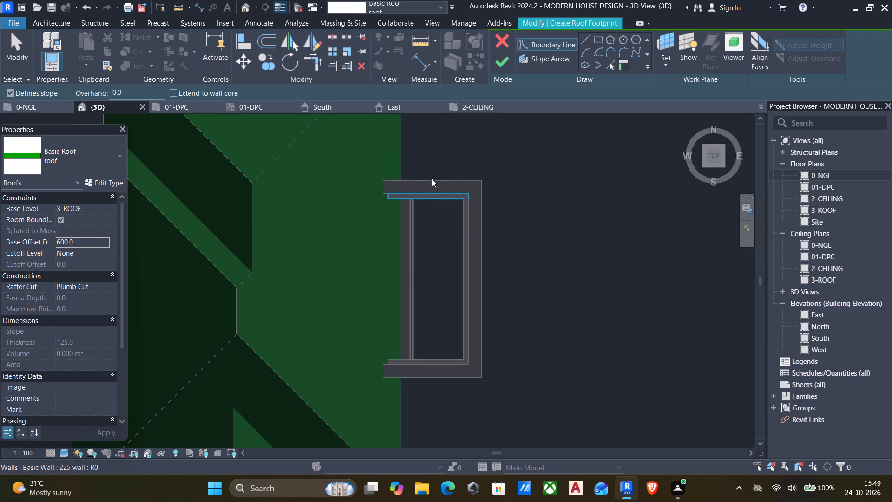
left_click(610, 60)
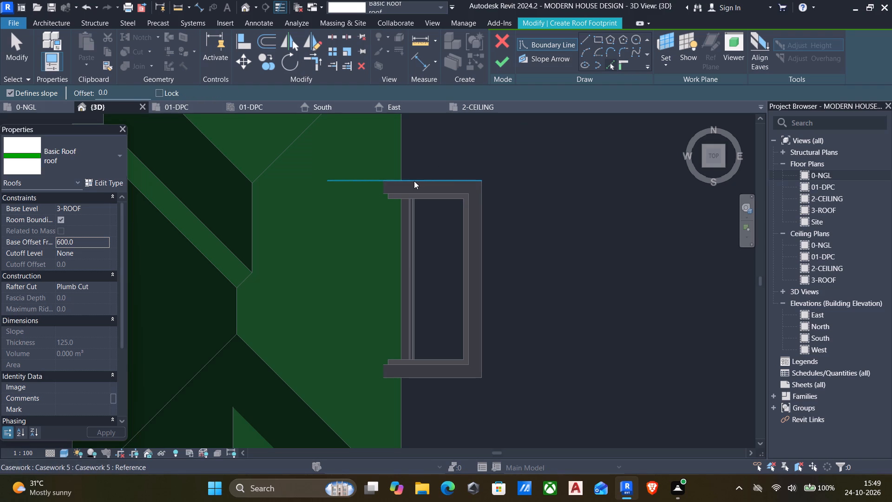
left_click(414, 181)
left_click(484, 228)
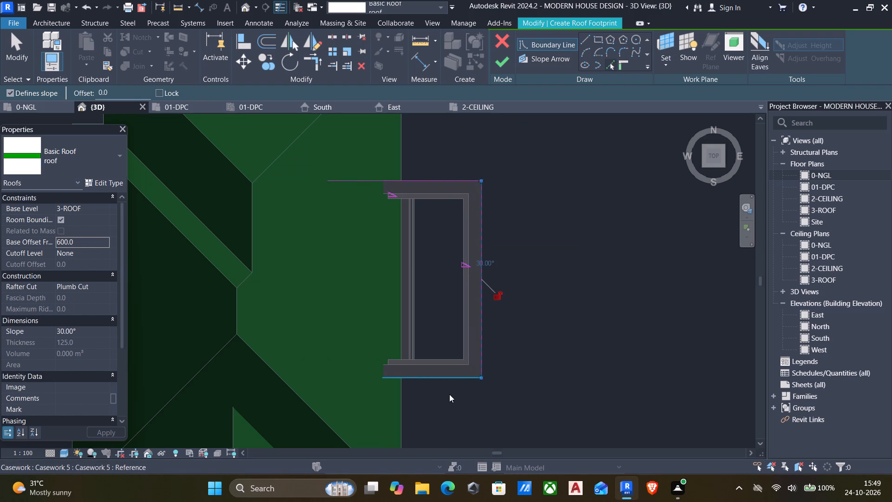
left_click(440, 380)
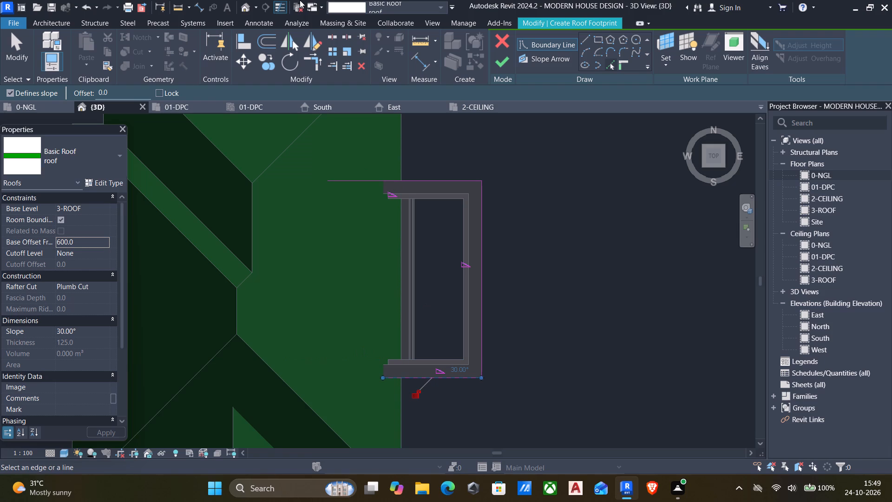
Draw the house-side boundary line from the north edge line's inner end, and trim it to a corner with the south line to close the footprint.
left_click(584, 42)
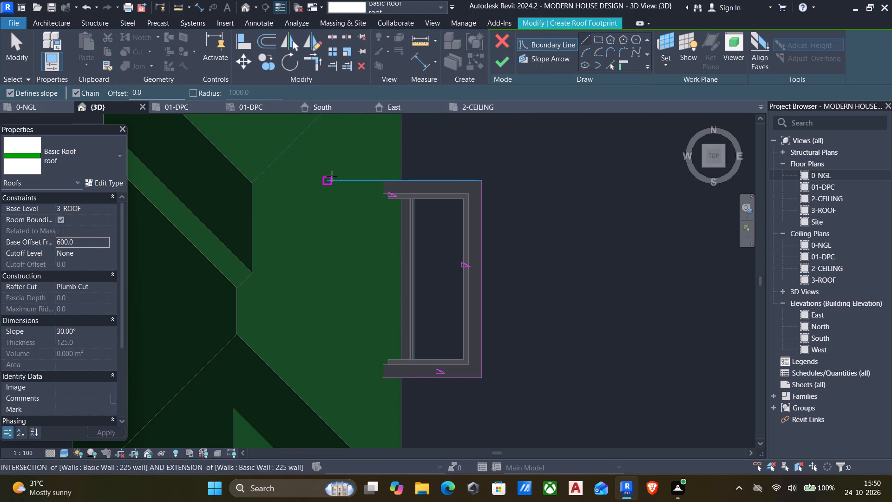
left_click(325, 183)
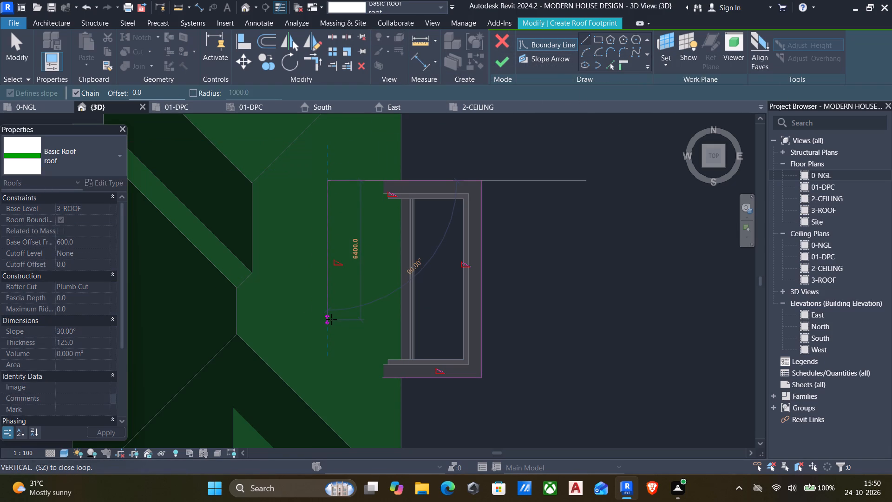
left_click(331, 319)
key("Escape")
type("tr")
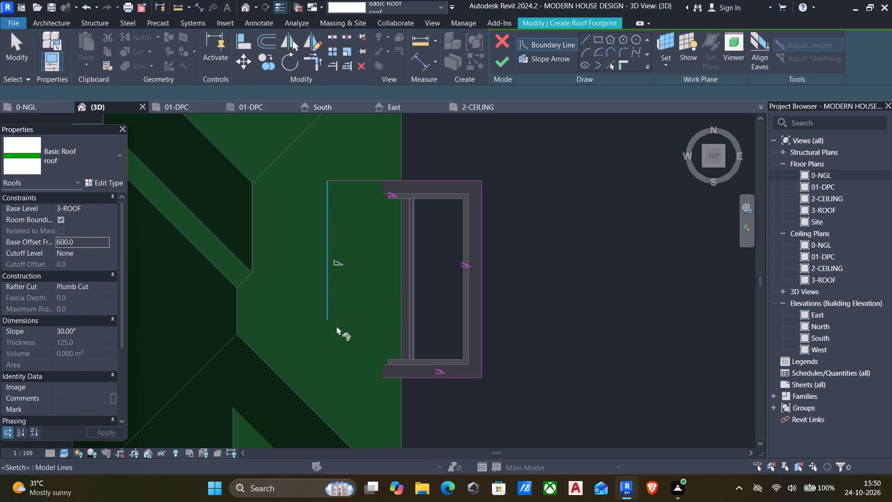
left_click(403, 378)
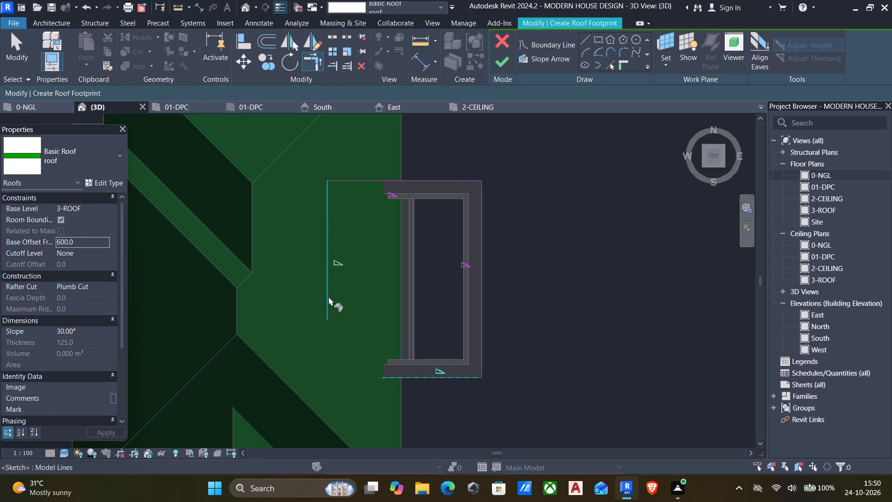
left_click(328, 297)
key("Escape")
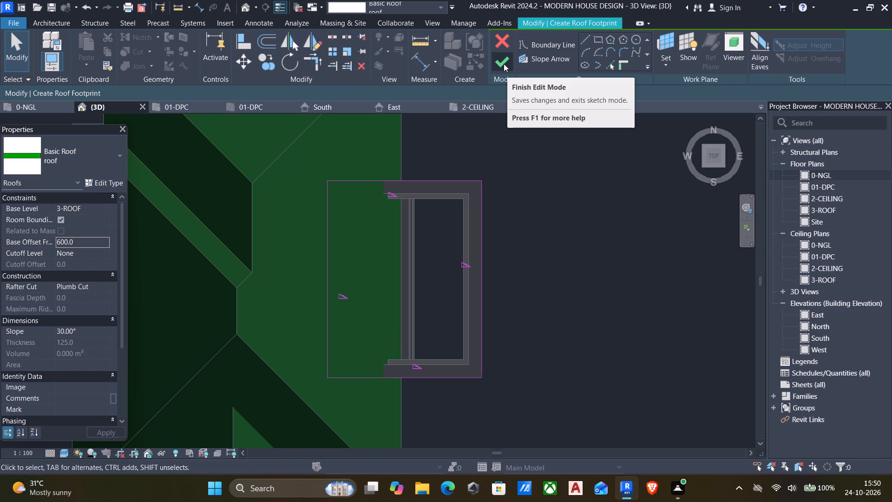
Nudge the house-side boundary line about 1400 mm further into the main roof area and finish the east roof's sketch.
left_click_drag(342, 260, 248, 232)
key("Left")
key("Left")
key("Left")
key("Left")
key("Left")
key("Left")
key("Left")
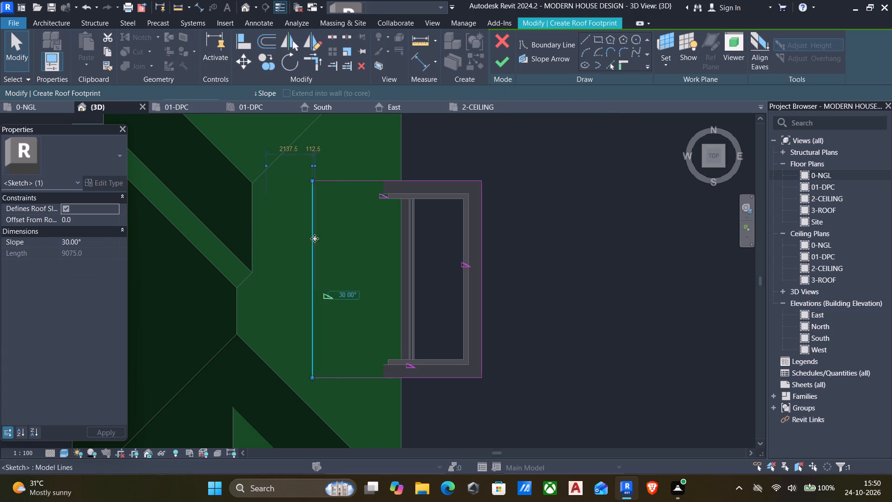
key("Left")
key("Left")
key("Left")
key("Left")
key("Left")
key("Left")
key("Left")
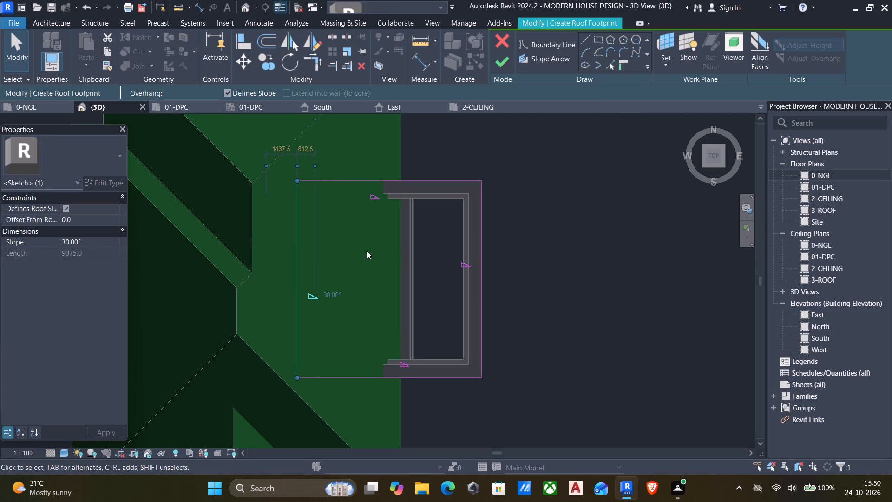
left_click(499, 60)
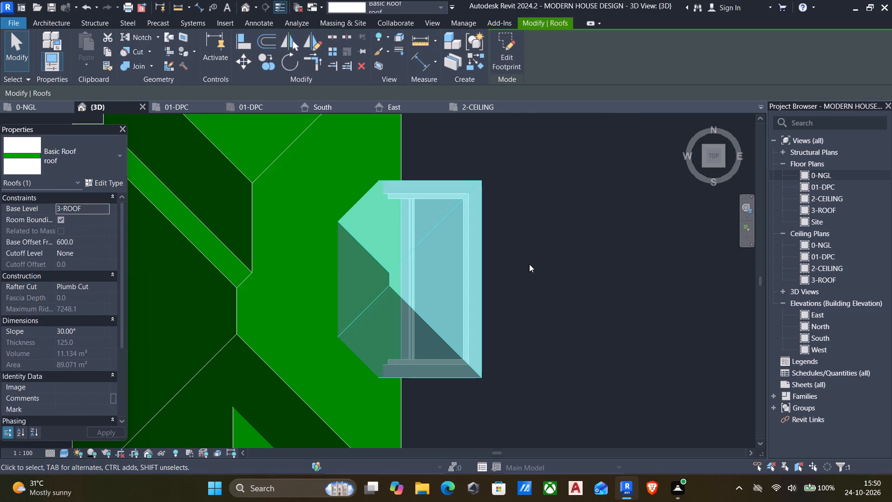
Edit the east roof's footprint so its house-side boundary line no longer defines a slope, and finish the edit.
middle_click_drag(528, 268, 467, 112)
middle_click_drag(553, 244, 546, 187, "shift")
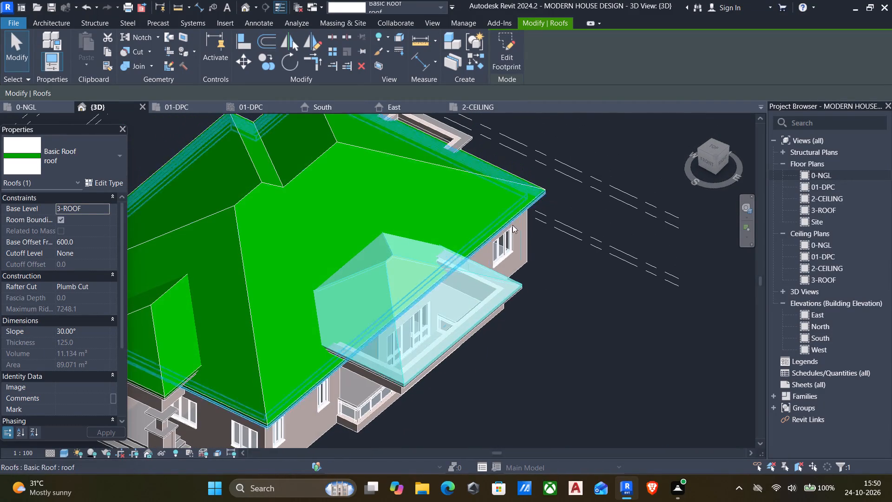
left_click(382, 267)
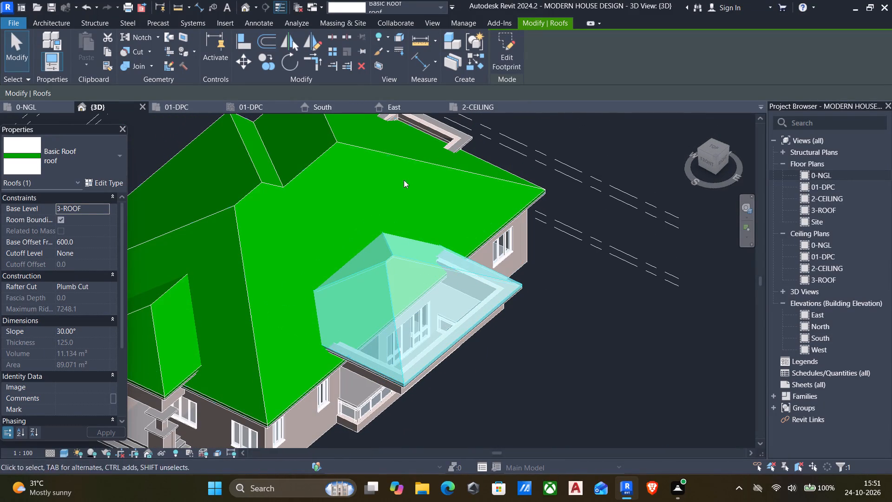
left_click(501, 41)
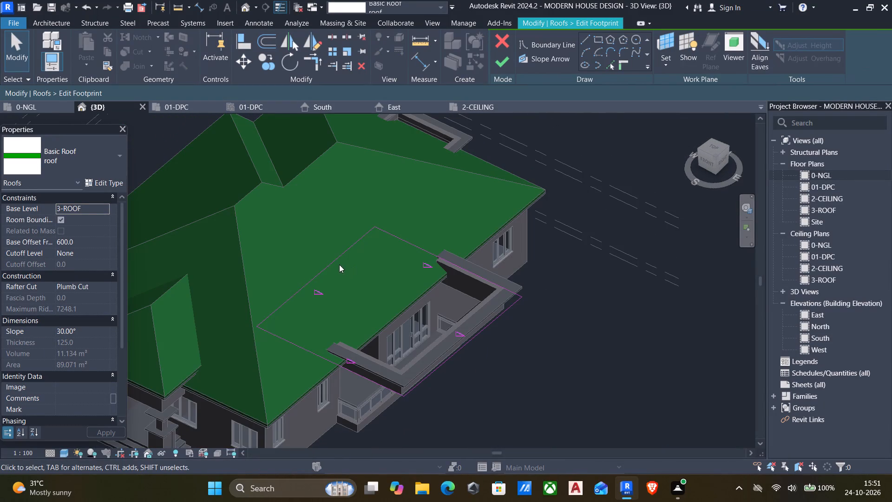
left_click(331, 261)
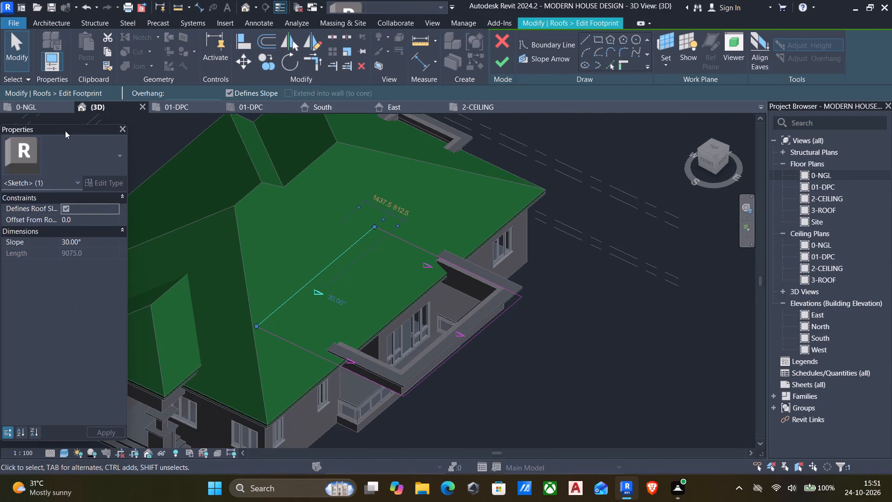
left_click(66, 206)
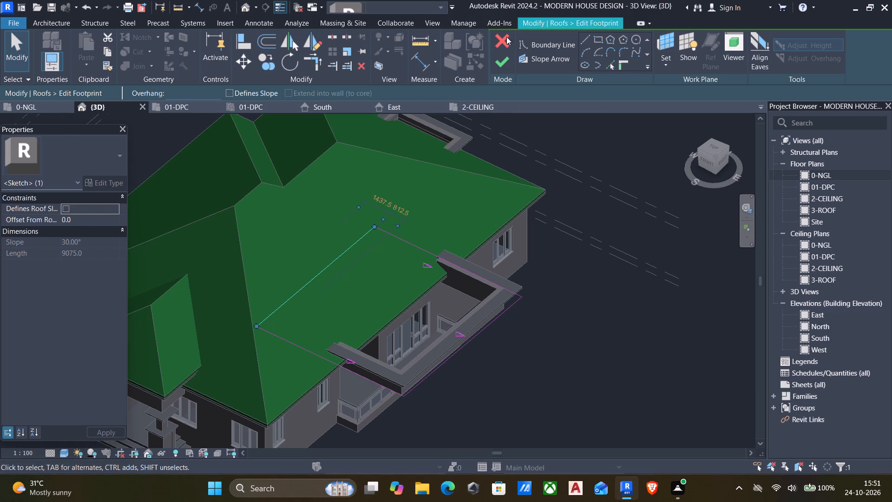
left_click(502, 59)
key("Escape")
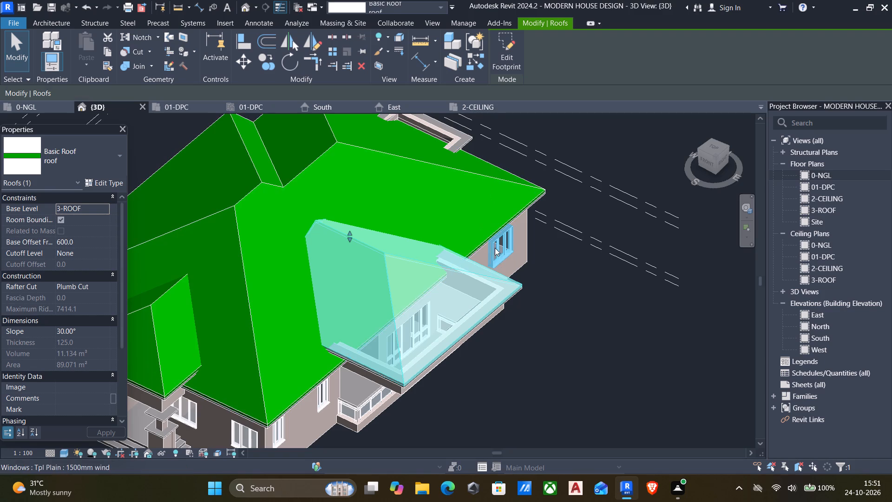
Inspect the new east roof in side elevation and from above to check how it meets the main roof.
middle_click_drag(502, 274, 386, 117, "shift")
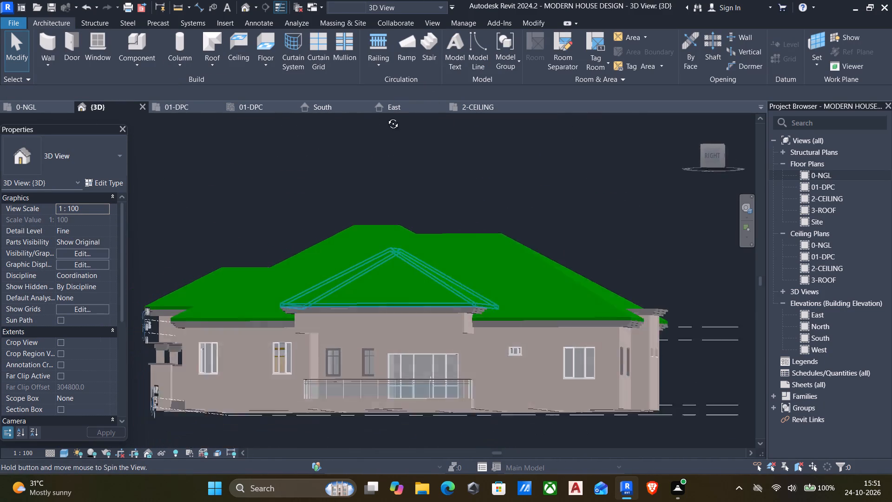
middle_click_drag(386, 117, 403, 117, "shift")
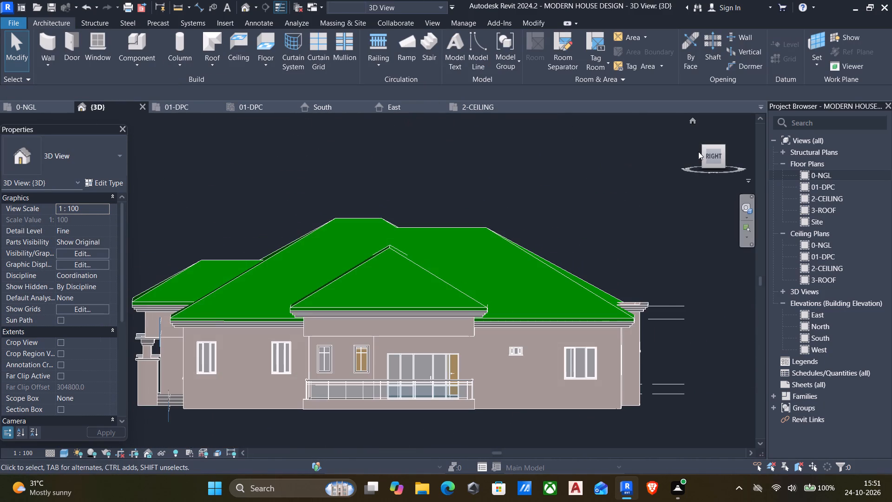
left_click(714, 153)
scroll(319, 255, "up", 4)
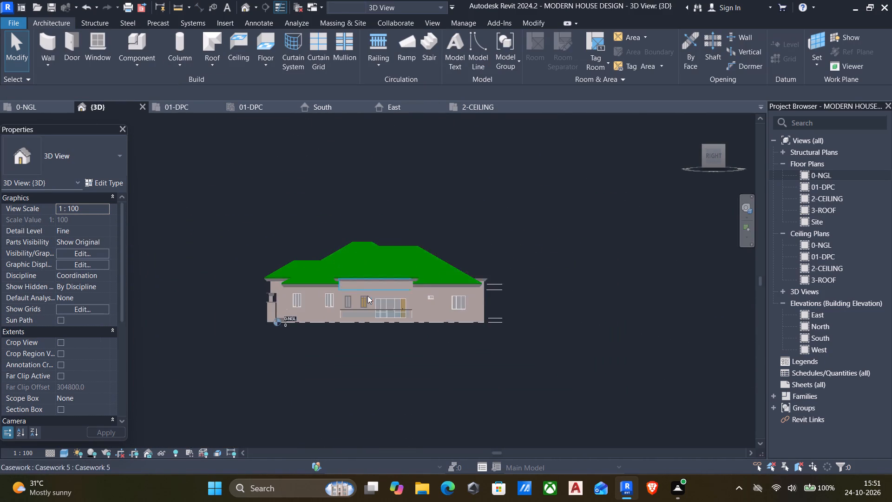
scroll(367, 296, "up", 1)
scroll(381, 260, "up", 1)
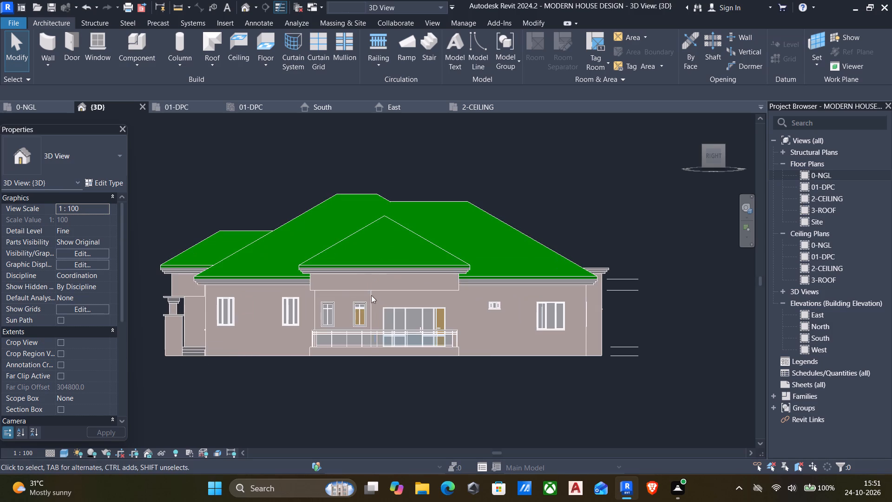
middle_click_drag(375, 297, 291, 417, "shift")
middle_click_drag(523, 230, 598, 327, "shift")
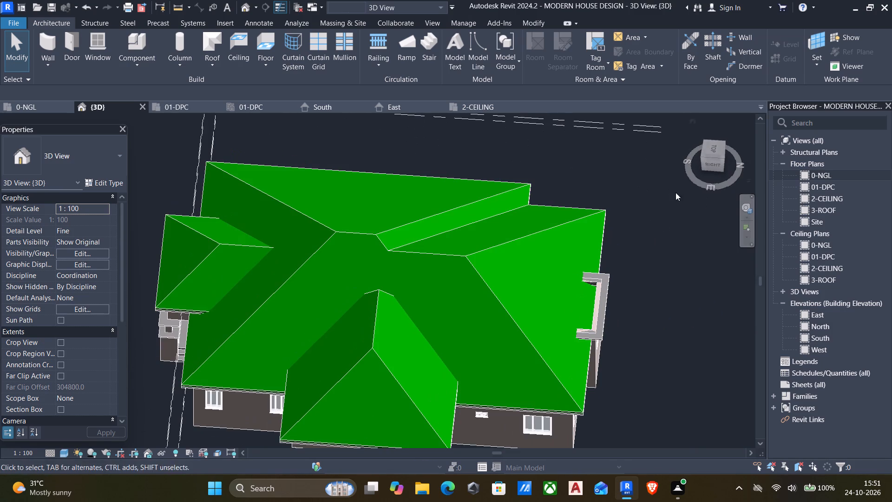
Start another footprint roof similar to the east roof and place it on level 3-ROOF.
left_click(714, 146)
scroll(417, 322, "up", 5)
left_click(345, 364)
type("cs")
left_click(438, 251)
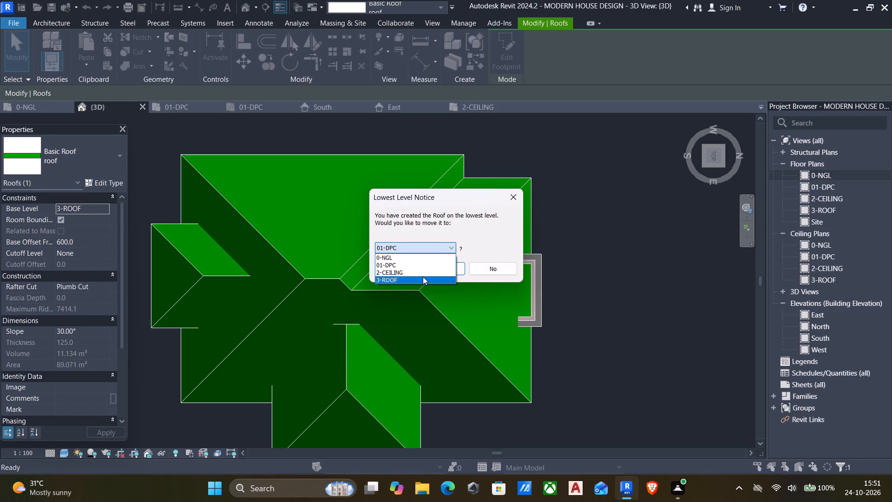
left_click(413, 277)
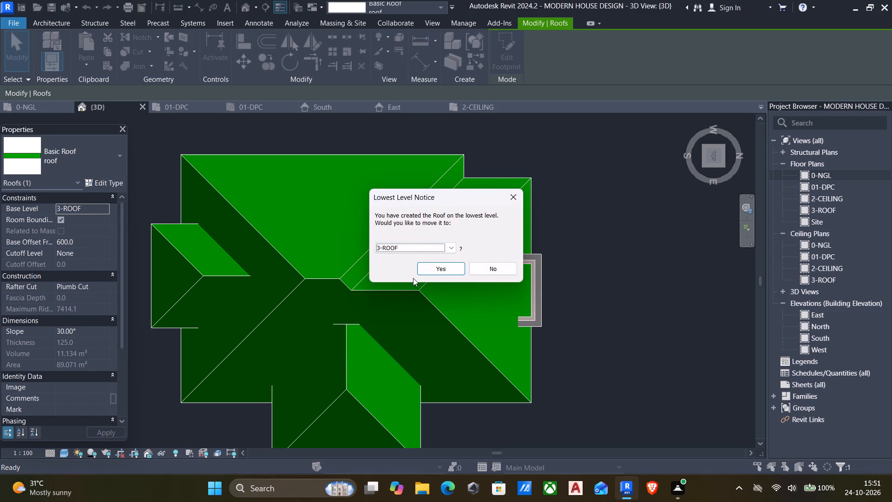
left_click(429, 260)
left_click(433, 264)
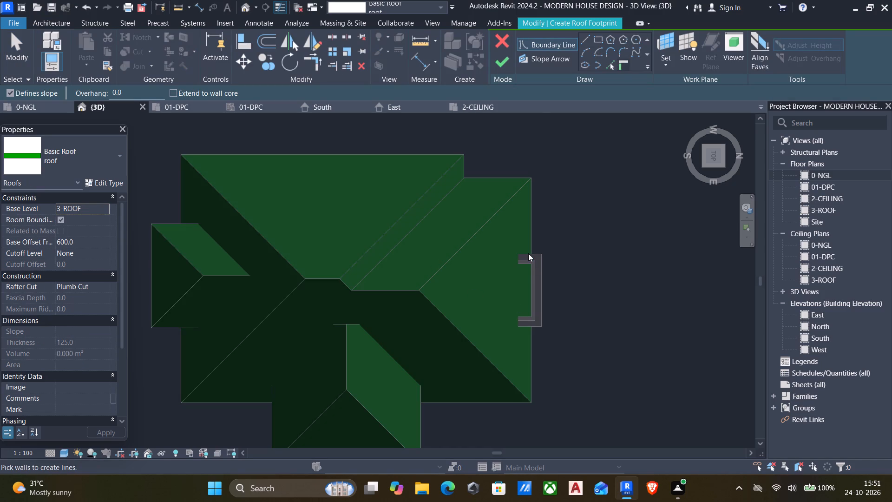
Pick the three outer edges of the north-side parapet moulding as sloped boundary lines for this roof.
left_click(610, 68)
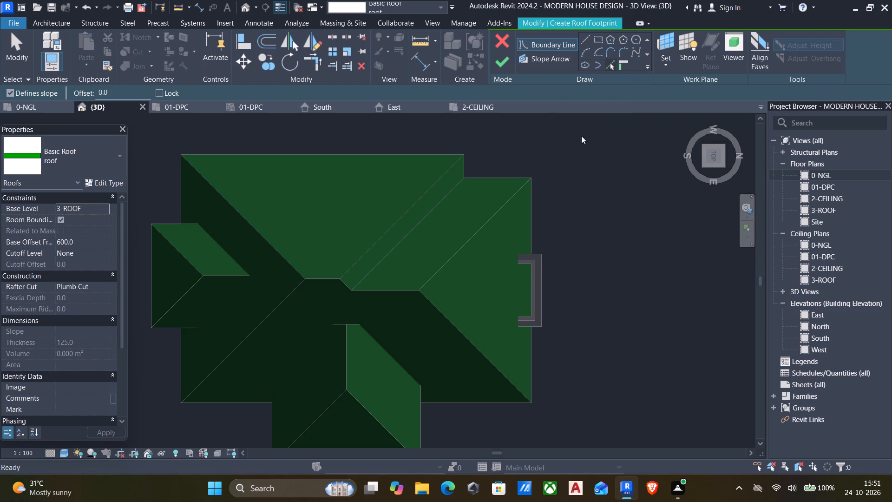
scroll(526, 248, "up", 4)
left_click(525, 253)
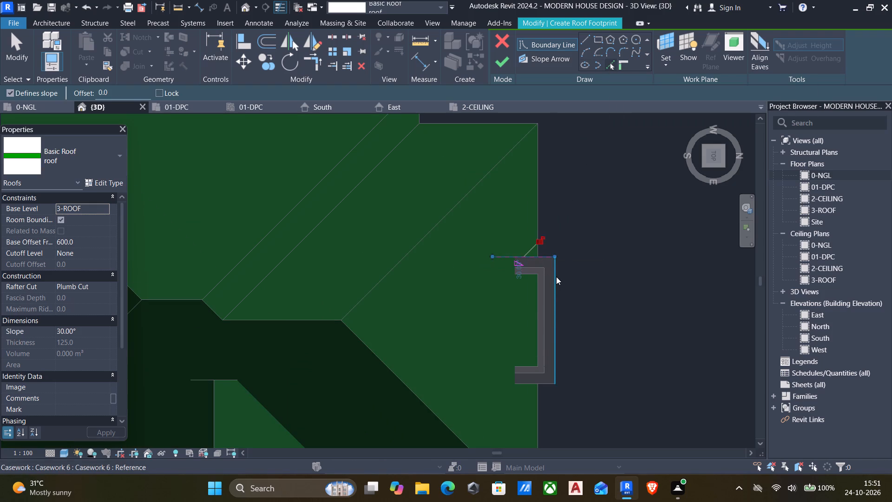
left_click(556, 277)
left_click(527, 383)
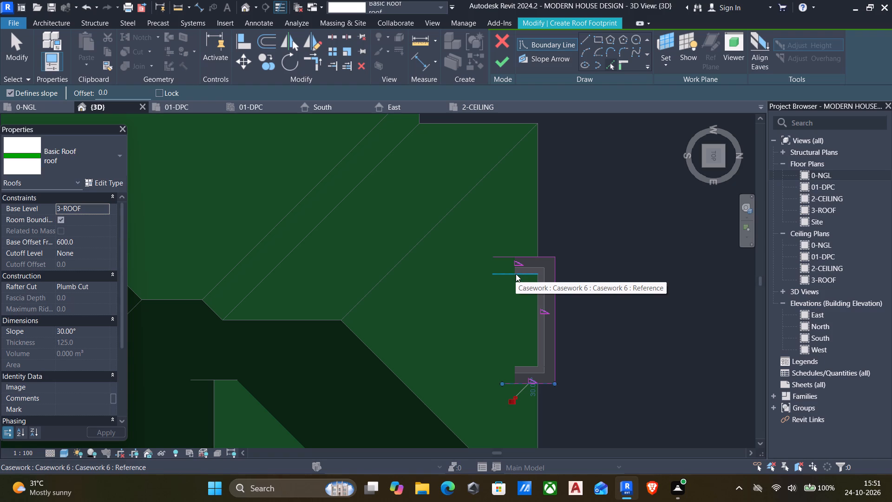
Draw the north roof's house-side boundary line from the west edge line's inner end, and trim it to a corner with the east line.
left_click(584, 40)
left_click(491, 258)
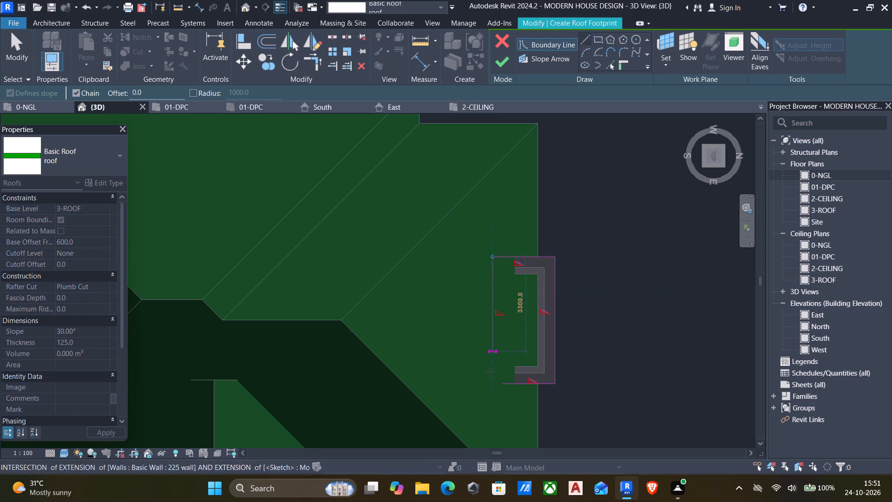
left_click(492, 377)
key("Escape")
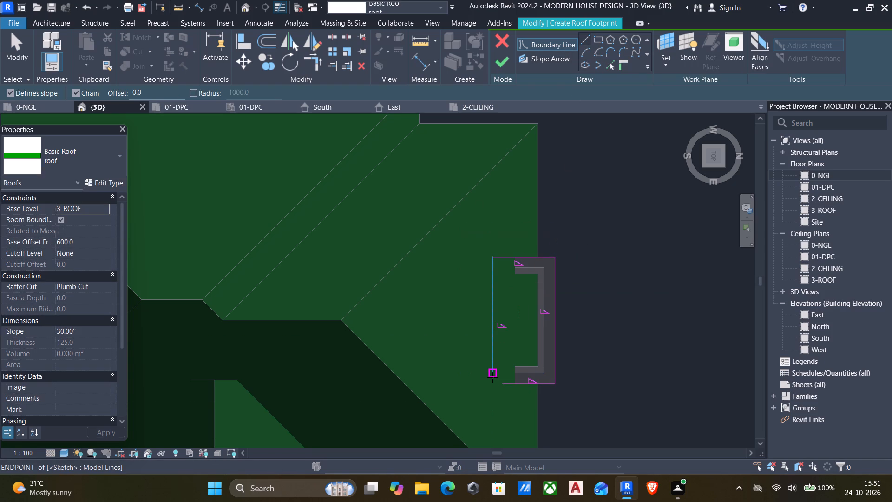
type("tr")
left_click(512, 383)
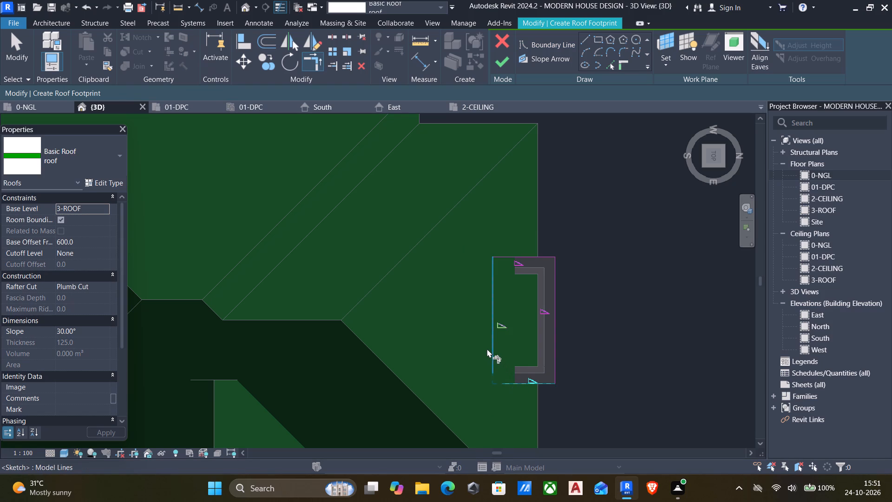
left_click(489, 350)
key("Escape")
left_click_drag(460, 236, 460, 236)
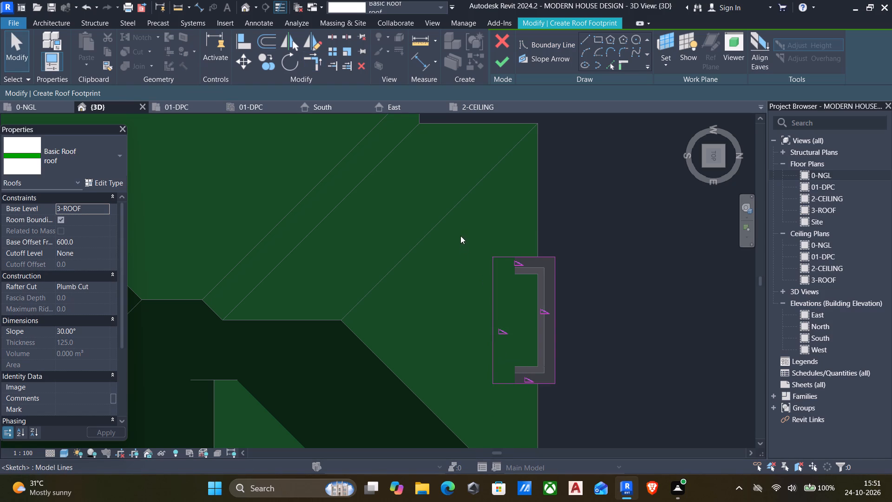
Move the north roof sketch's house-side boundary line inward over the main roof, lengthening the footprint towards the house.
left_click_drag(460, 236, 508, 400)
key("Left")
key("Left")
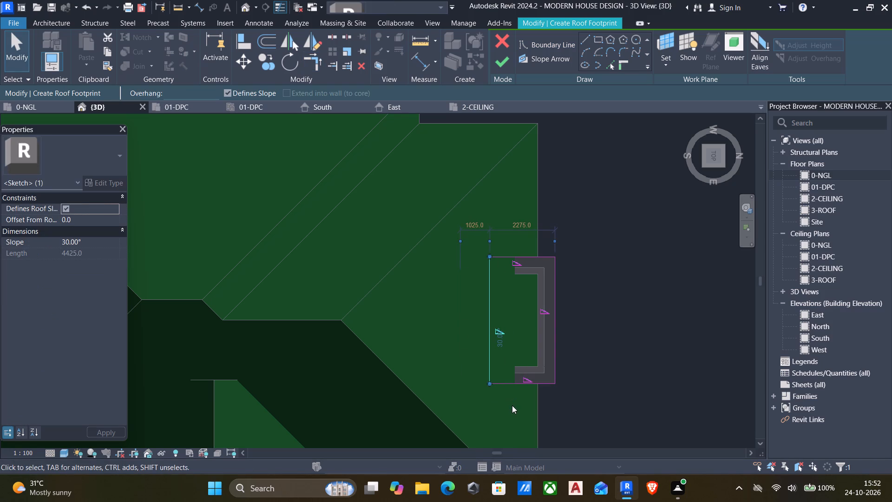
key("Left")
key("Left")
key("Left")
key("Left")
key("Left")
key("Left")
key("Left")
key("Left")
key("Left")
key("Left")
key("Left")
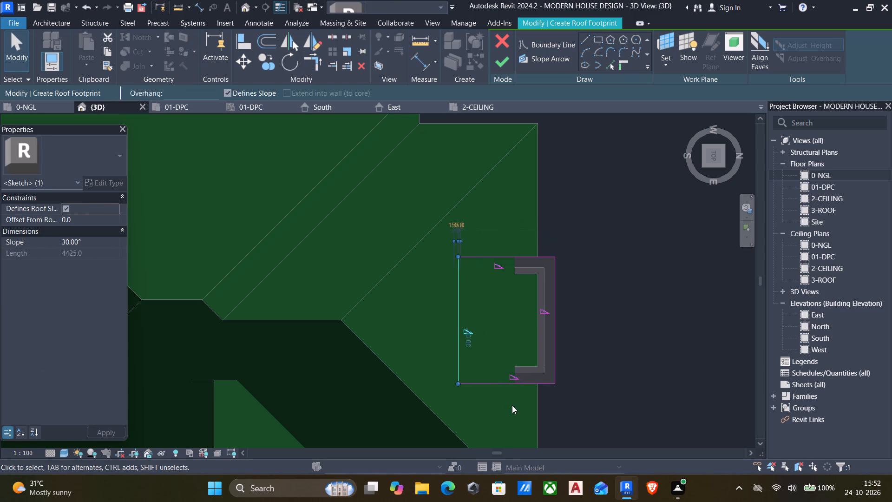
key("Left")
key("Left")
key("Left")
key("Left")
key("Left")
key("Left")
key("Left")
key("Left")
key("Left")
key("Left")
key("Left")
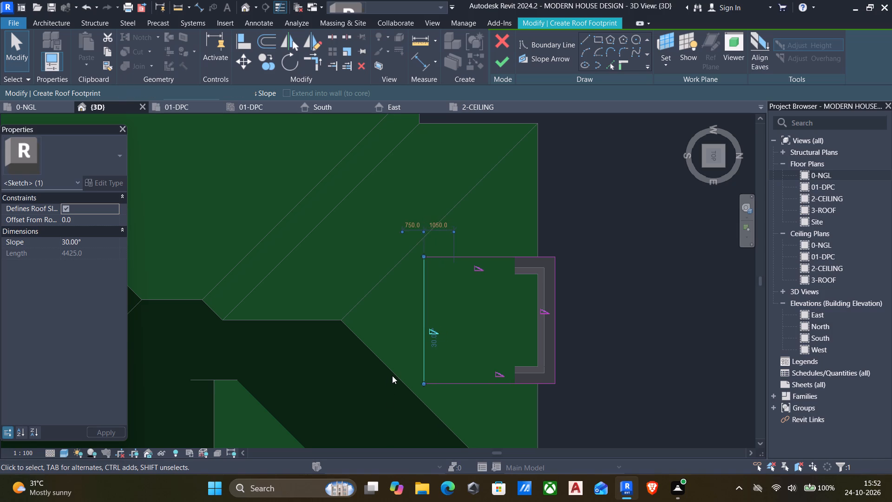
key("Left")
key("Left")
key("Left")
key("Left")
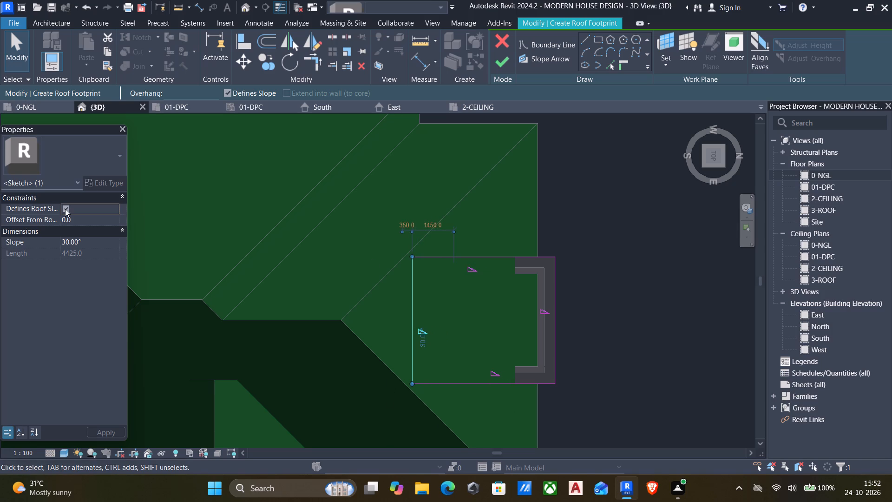
Turn off Defines Roof Slope for the house-side boundary line and finish the north roof sketch.
left_click(65, 209)
left_click(690, 382)
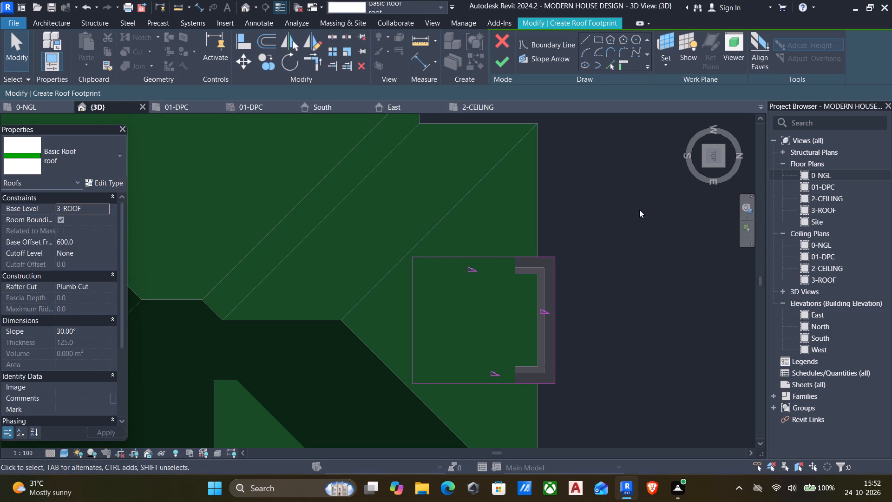
left_click(500, 65)
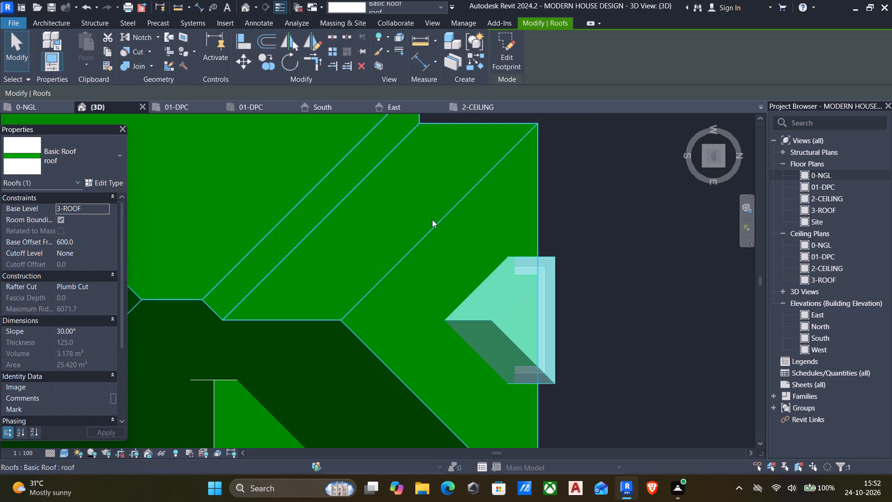
Select the new north roof and examine from several angles how it meets the main roof.
left_click(502, 314)
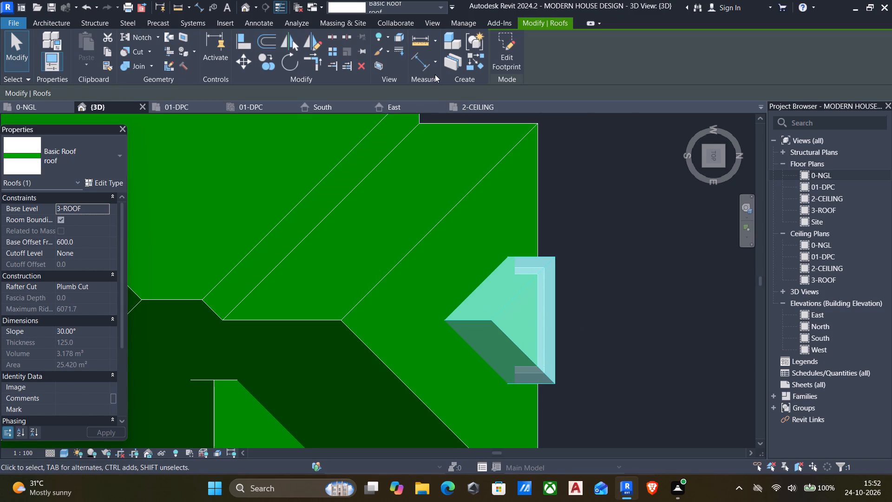
middle_click_drag(430, 176, 408, 122, "shift")
middle_click_drag(421, 265, 378, 141, "shift")
middle_click_drag(375, 274, 326, 145, "shift")
middle_click_drag(327, 151, 349, 178, "shift")
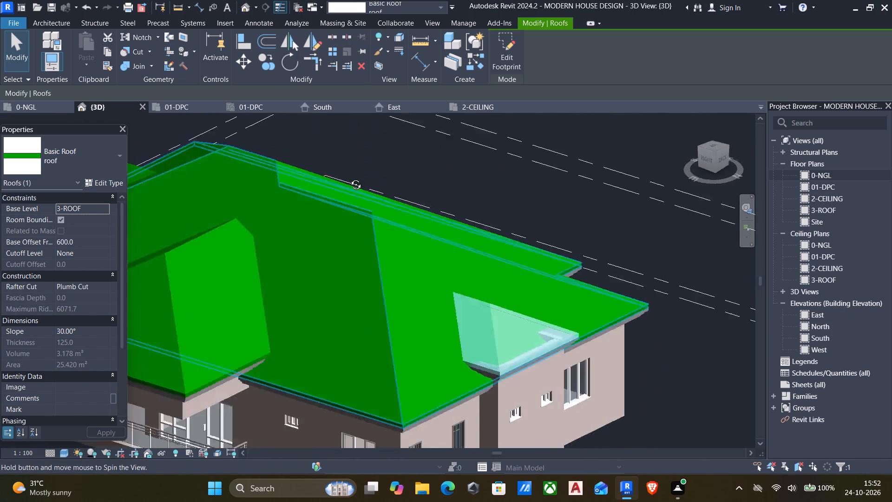
middle_click_drag(349, 178, 262, 142, "shift")
middle_click_drag(441, 235, 593, 251, "shift")
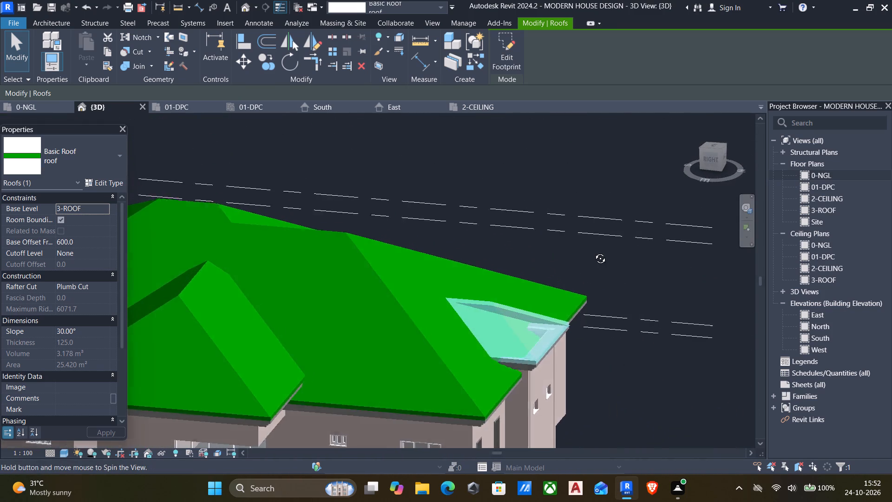
middle_click_drag(593, 251, 553, 268, "shift")
Create a new material named roof for the Structure [1] layer of the Basic Roof type "roof".
left_click(101, 180)
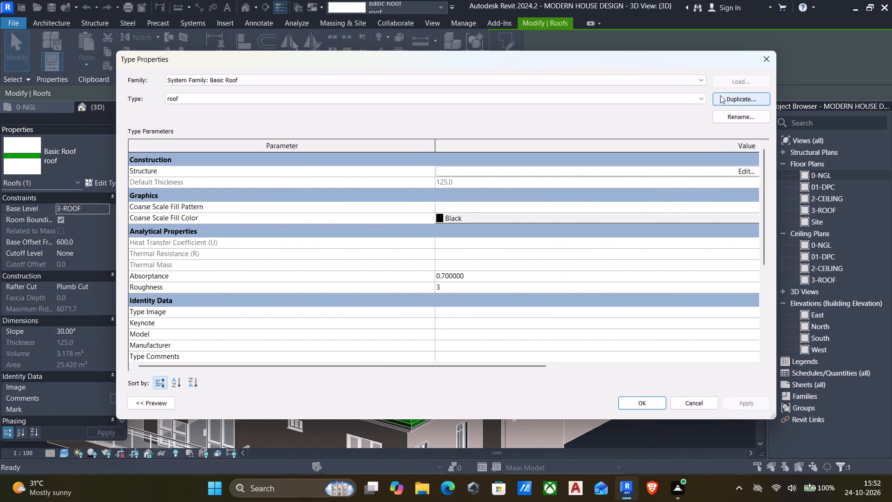
left_click(737, 168)
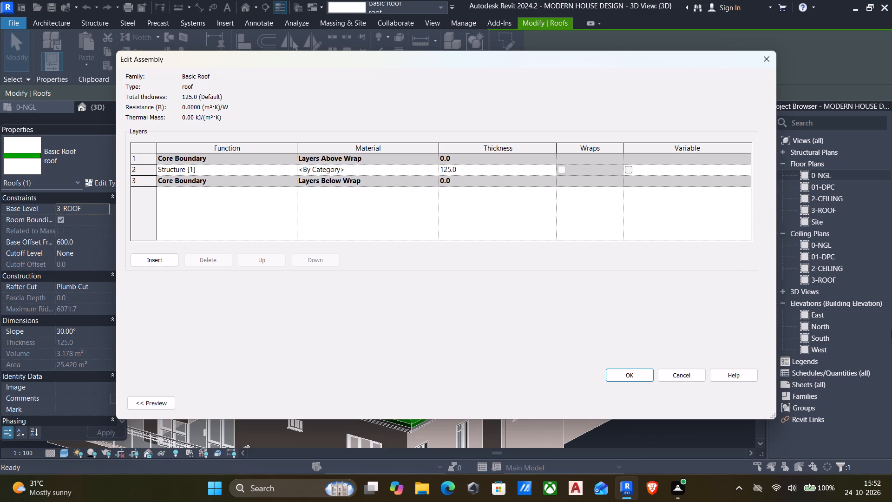
left_click(435, 167)
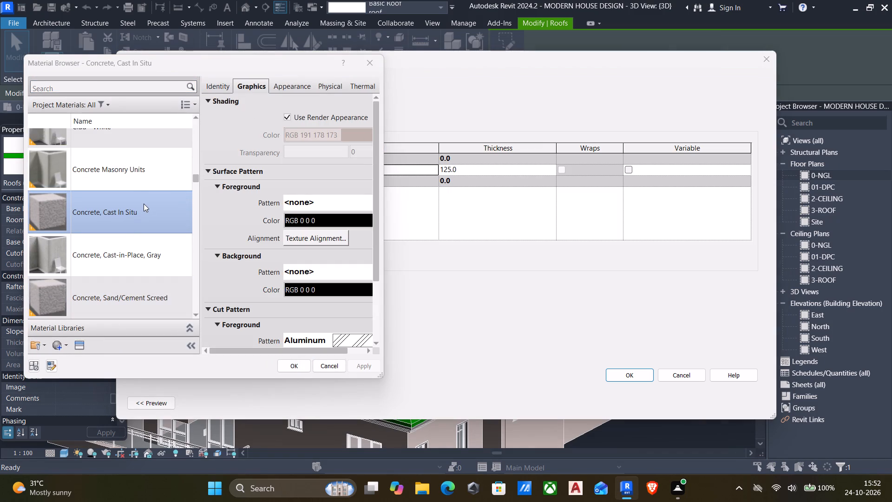
left_click(53, 346)
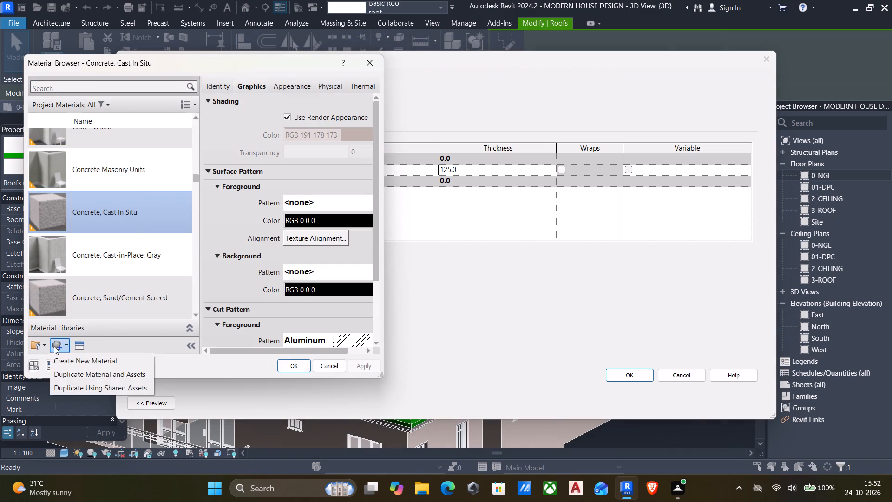
left_click(82, 359)
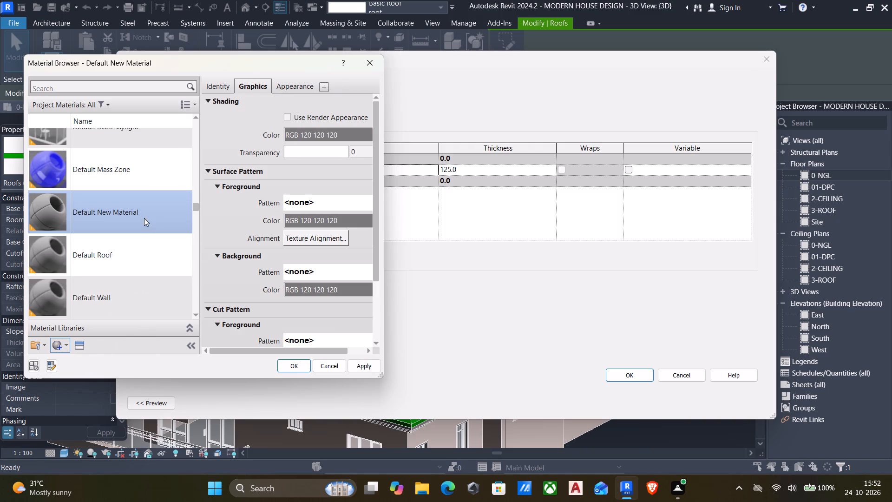
left_click(214, 87)
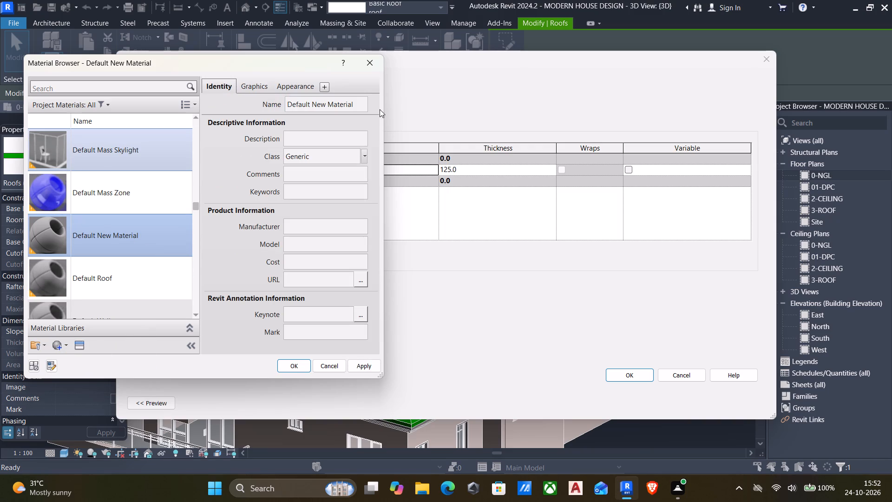
left_click(358, 107)
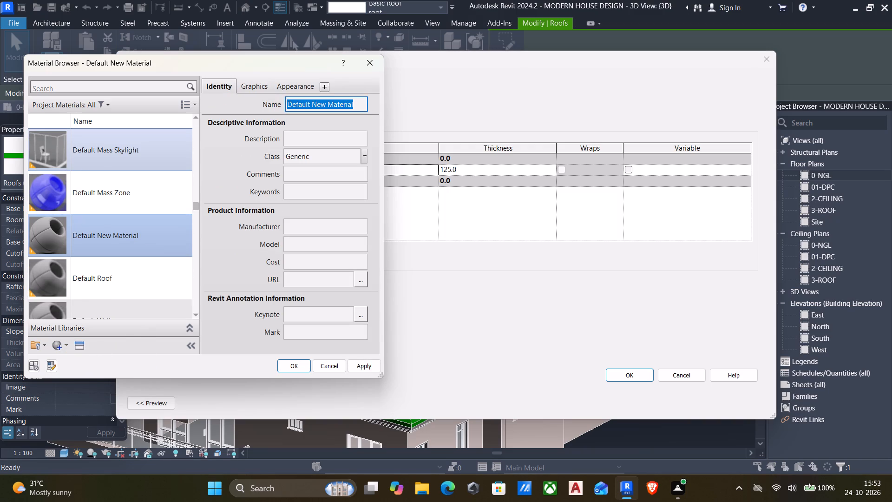
type("roof")
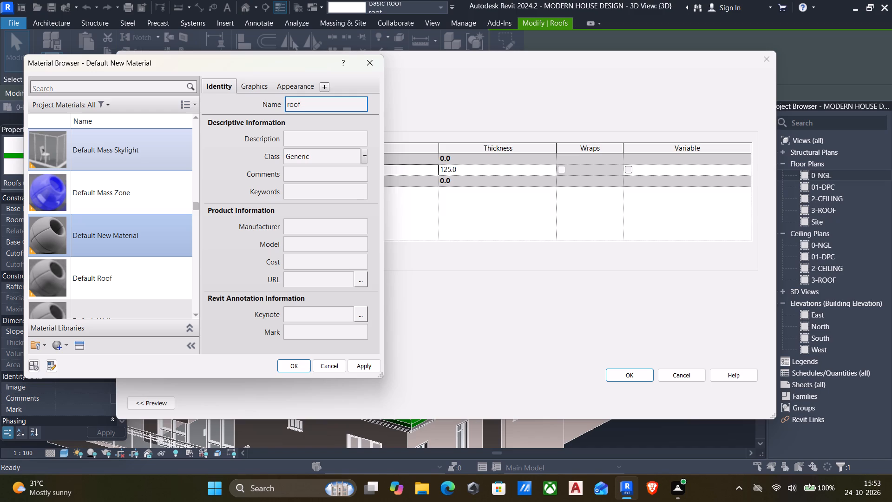
left_click(365, 365)
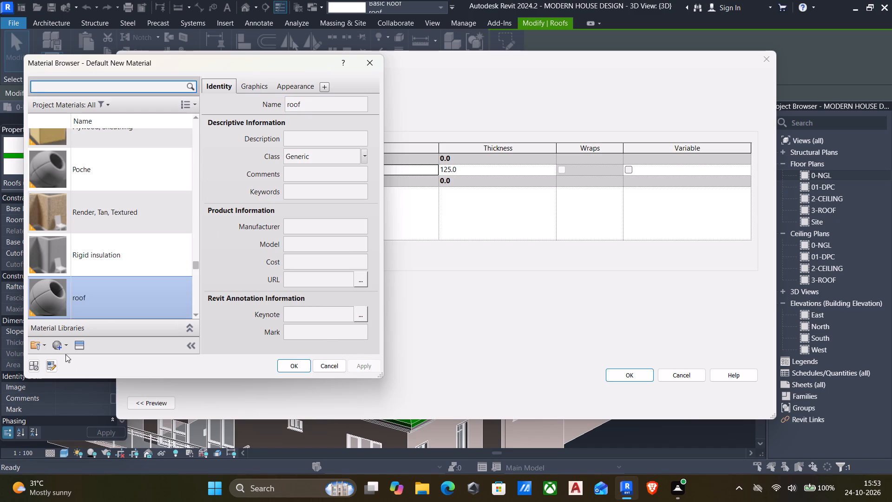
Open the Asset Browser for the roof material and show the Roofing category of the Appearance Library.
left_click(80, 346)
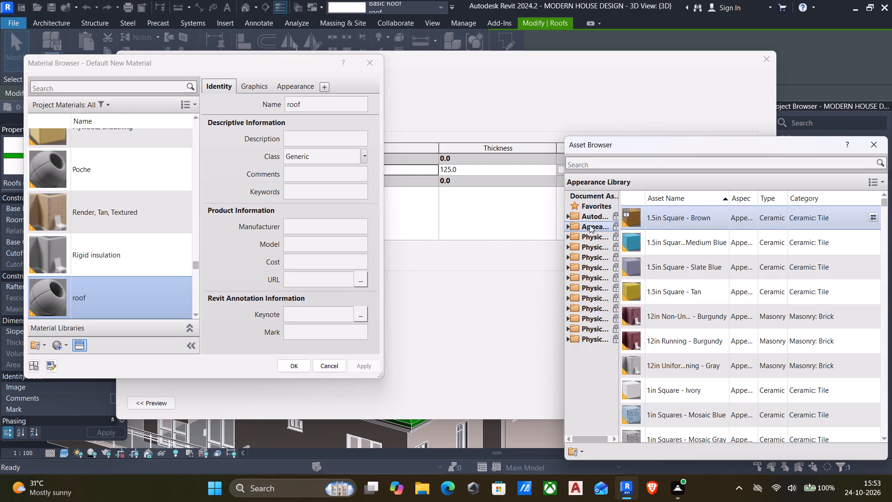
left_click(567, 231)
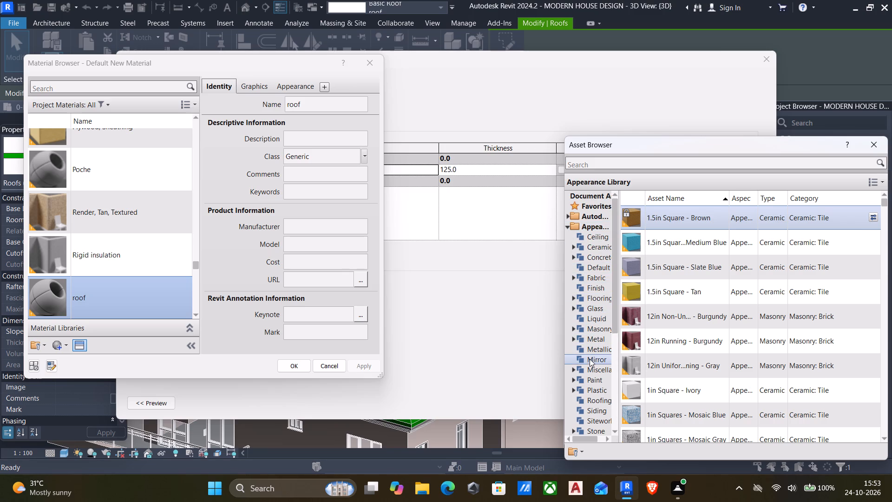
triple_click(589, 401)
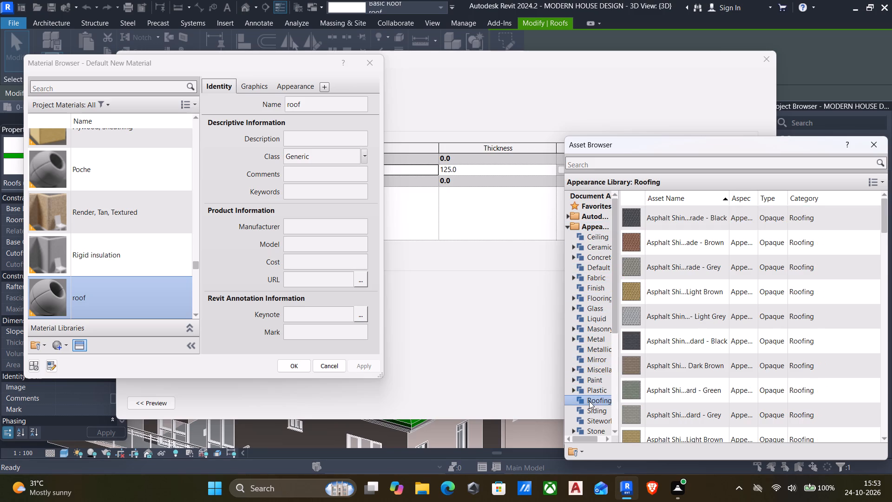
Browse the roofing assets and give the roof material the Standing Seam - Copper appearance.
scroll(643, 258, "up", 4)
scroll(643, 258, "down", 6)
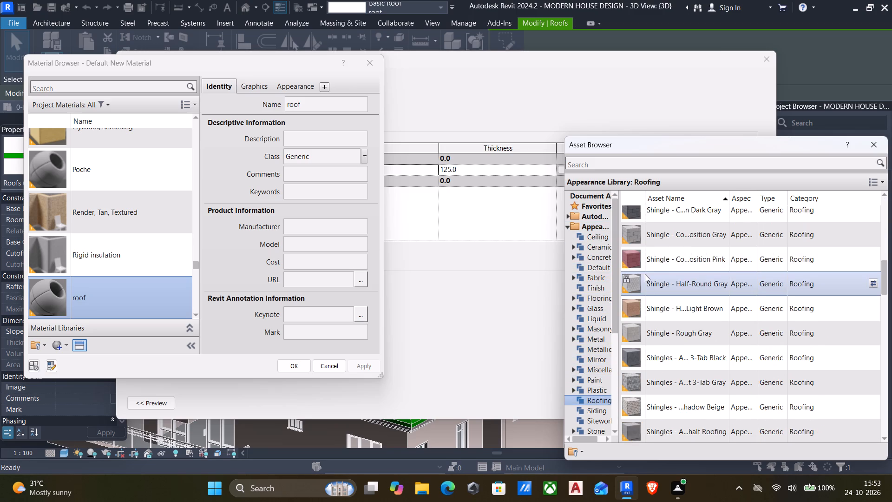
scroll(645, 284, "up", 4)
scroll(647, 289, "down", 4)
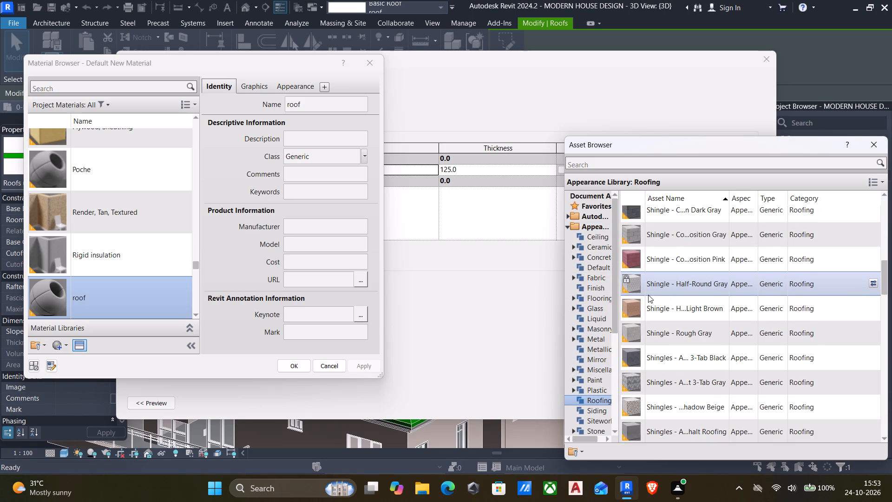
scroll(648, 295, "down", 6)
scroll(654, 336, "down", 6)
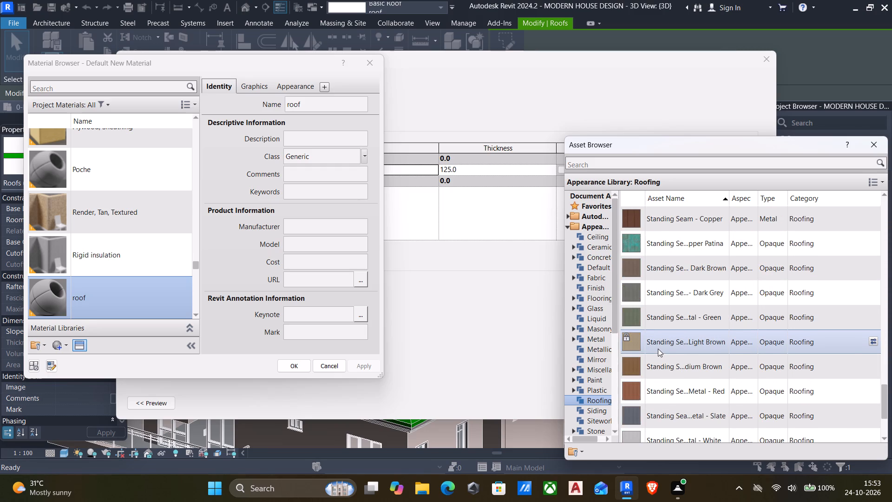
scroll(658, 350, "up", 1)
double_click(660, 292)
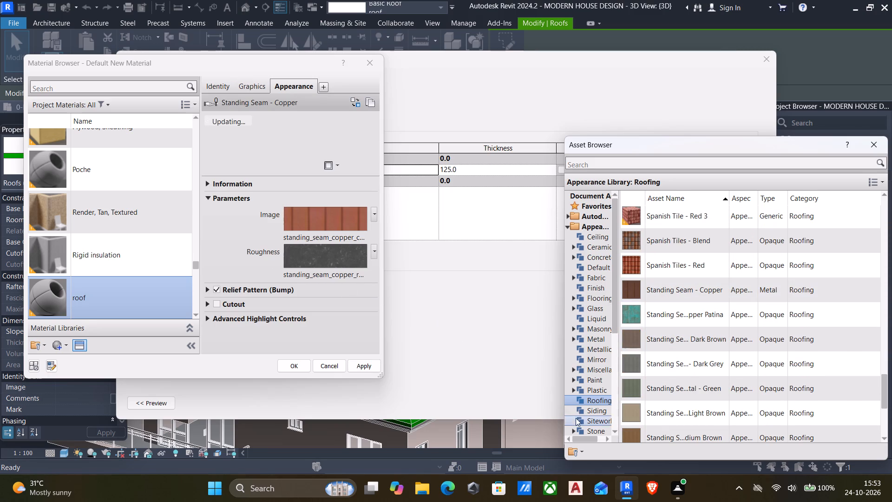
Give the roof material the Asphalt Shingles Architectural Grade - Brown appearance and apply the material to the roof type.
scroll(645, 334, "up", 16)
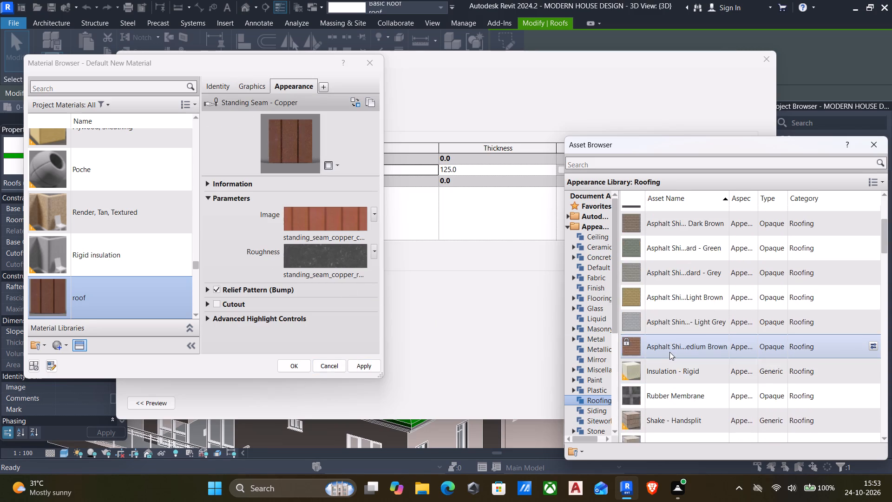
scroll(670, 352, "up", 5)
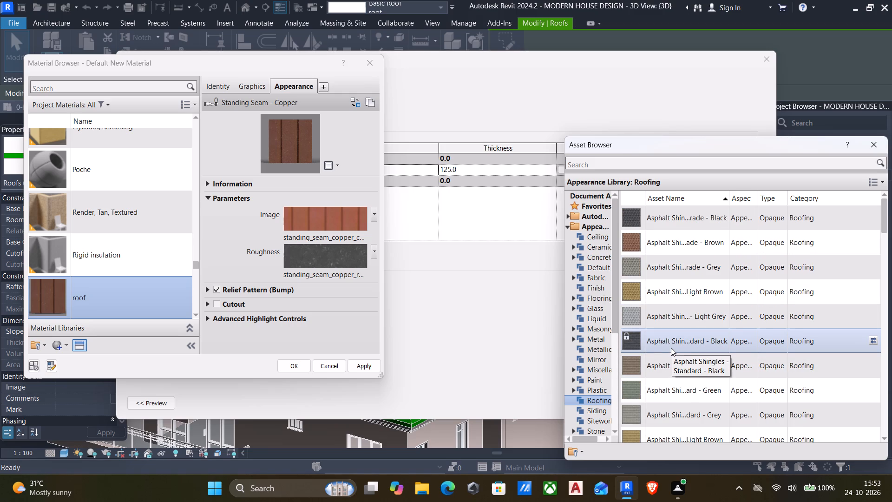
double_click(639, 242)
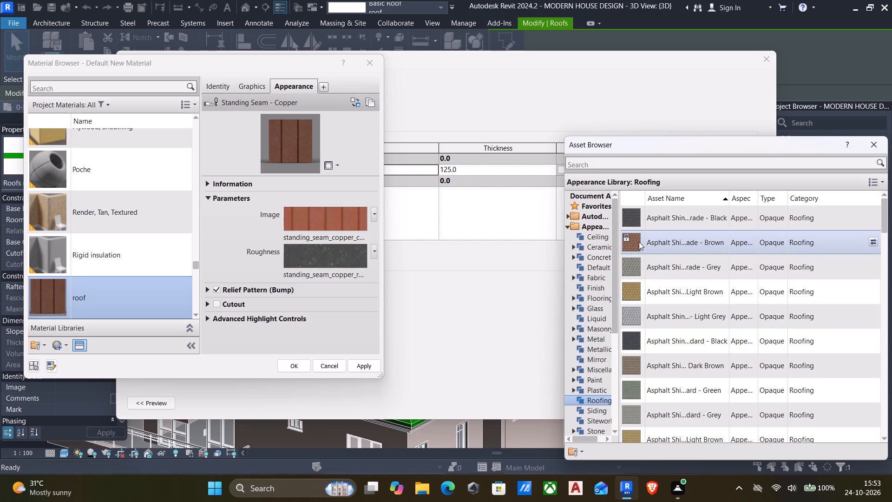
double_click(639, 242)
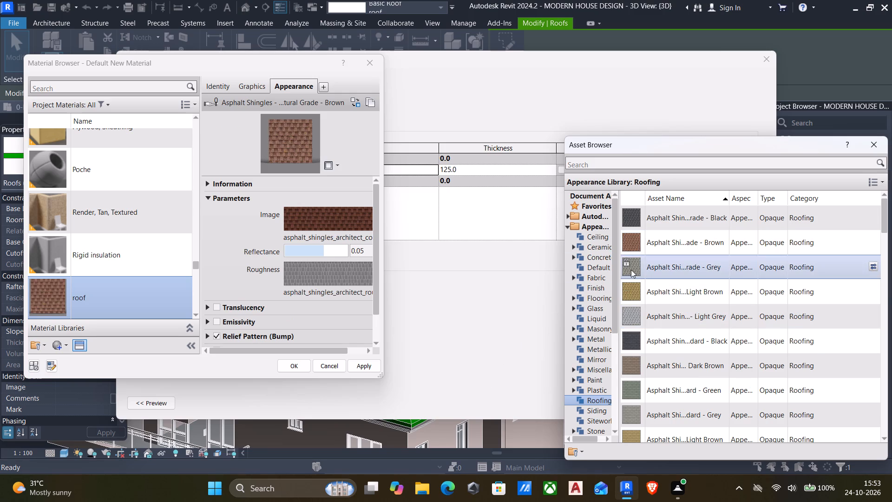
left_click(363, 367)
left_click(290, 367)
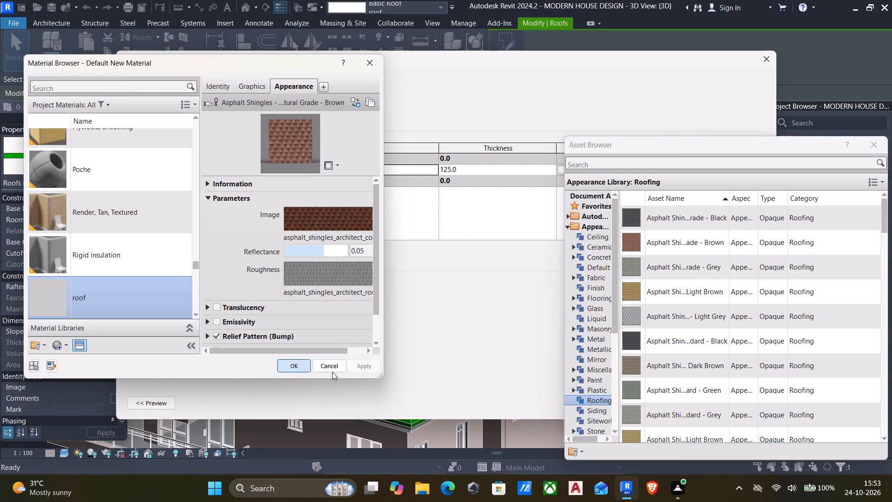
left_click(627, 376)
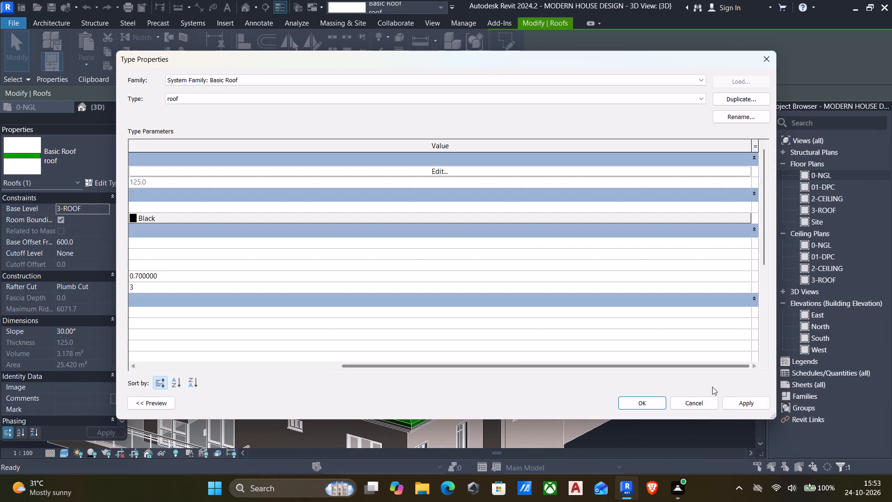
left_click(745, 401)
left_click(639, 403)
Deselect the north roof and examine the house's roofs with the new material from several sides.
scroll(499, 358, "down", 2)
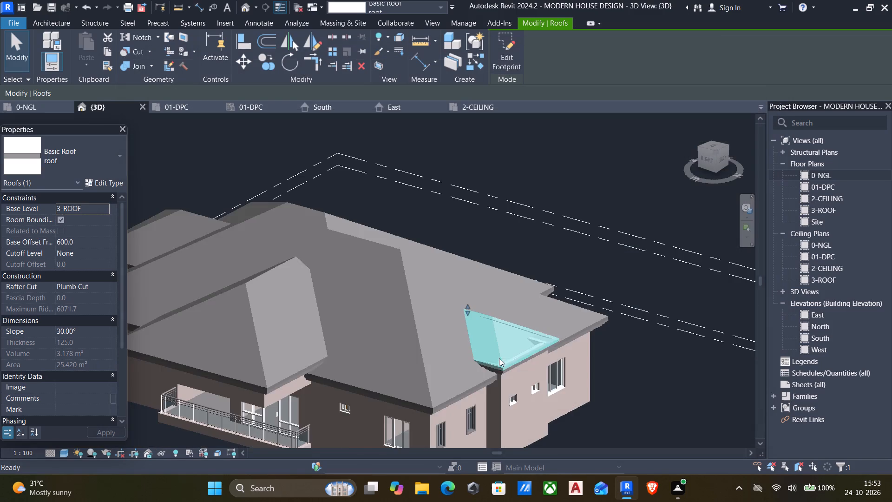
key("Escape")
middle_click_drag(521, 350, 371, 316, "shift")
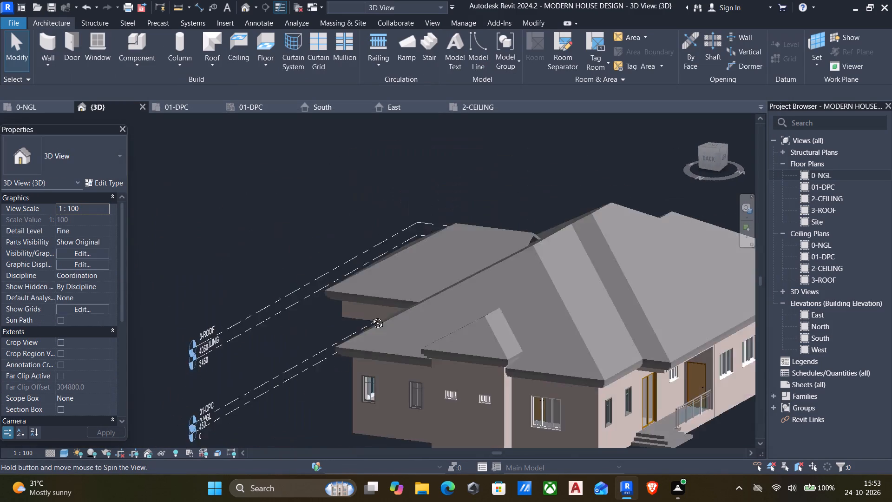
middle_click_drag(371, 316, 623, 228, "shift")
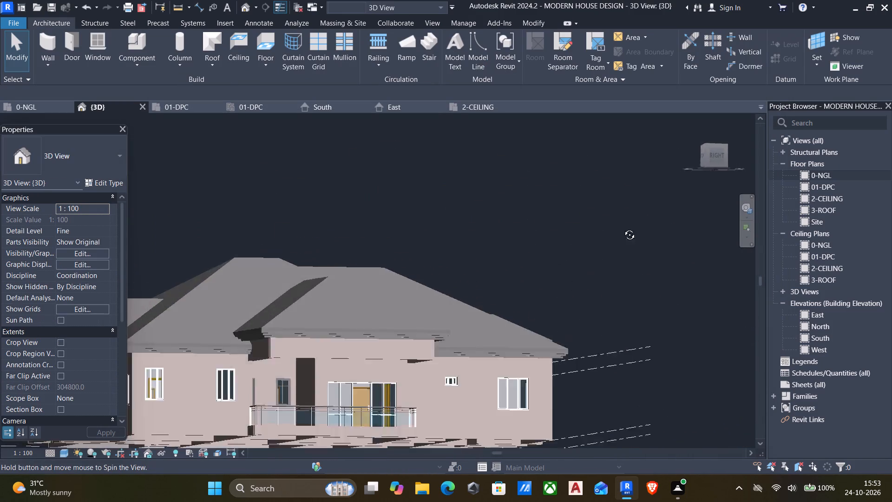
middle_click_drag(623, 228, 440, 326, "shift")
middle_click_drag(445, 326, 449, 315)
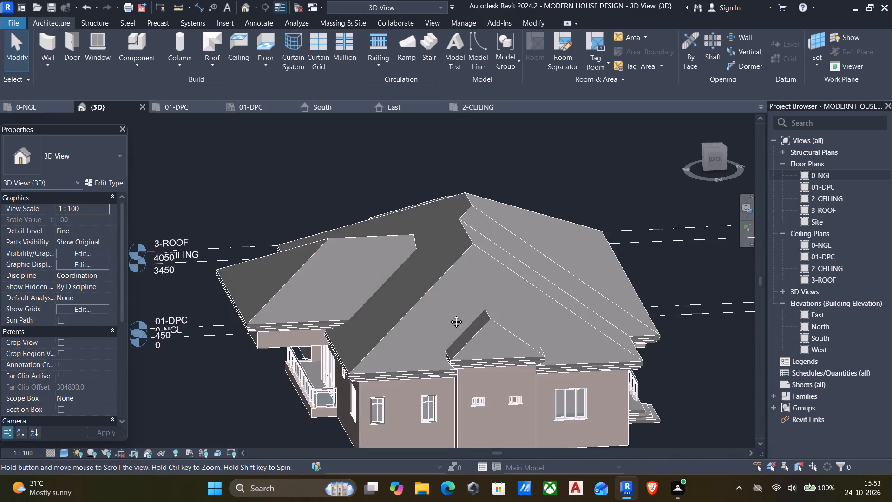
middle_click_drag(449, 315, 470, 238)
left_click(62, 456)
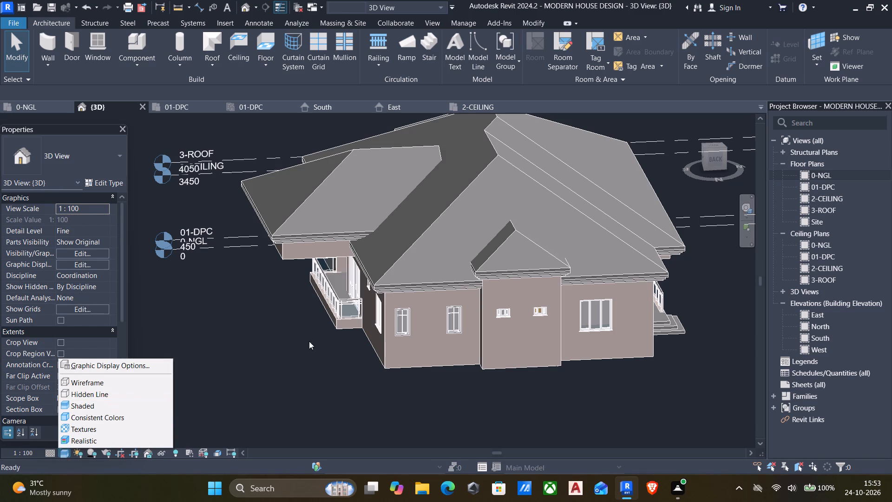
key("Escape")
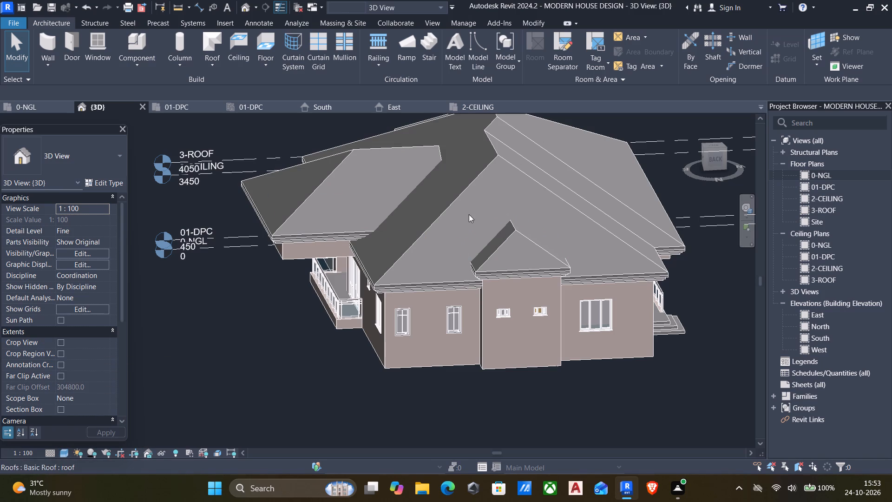
Open the roof material from the main roof's type structure and turn on Use Render Appearance for its shading.
left_click(450, 203)
left_click(104, 182)
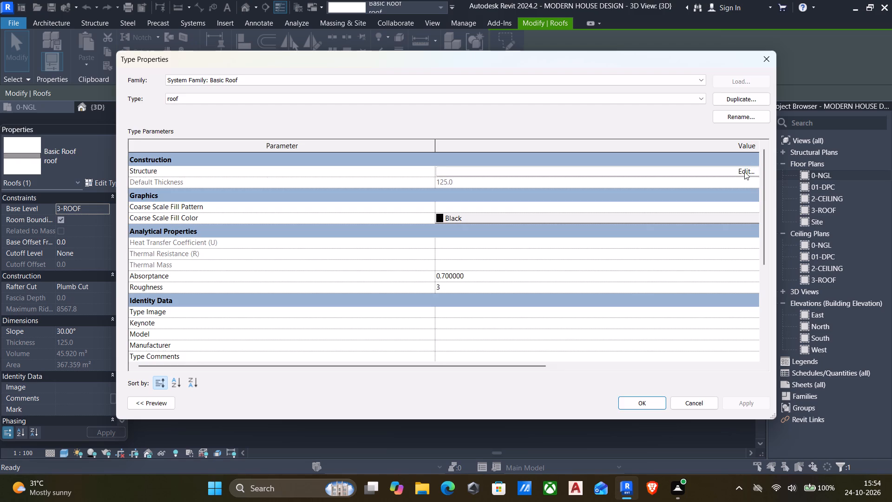
left_click(744, 172)
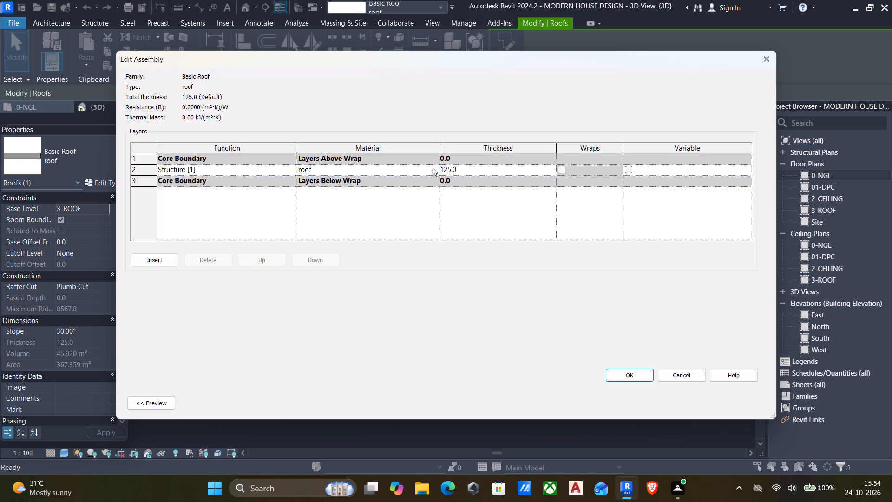
left_click(431, 168)
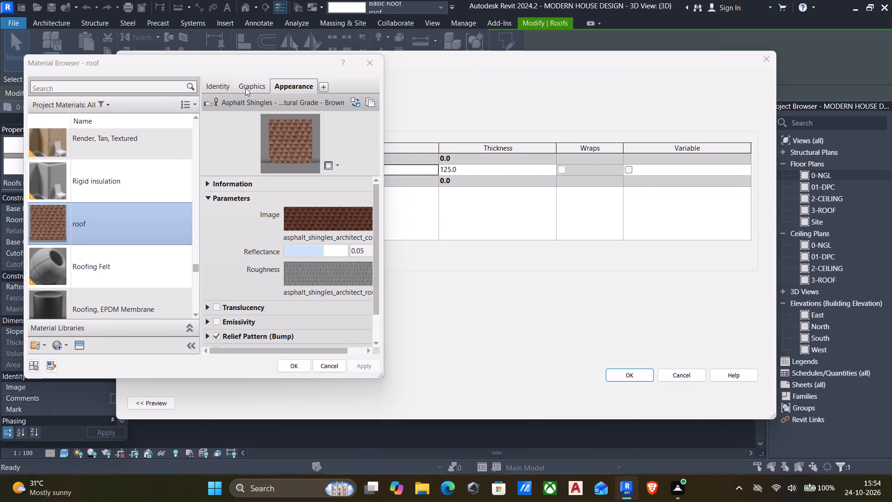
left_click(243, 86)
left_click(286, 117)
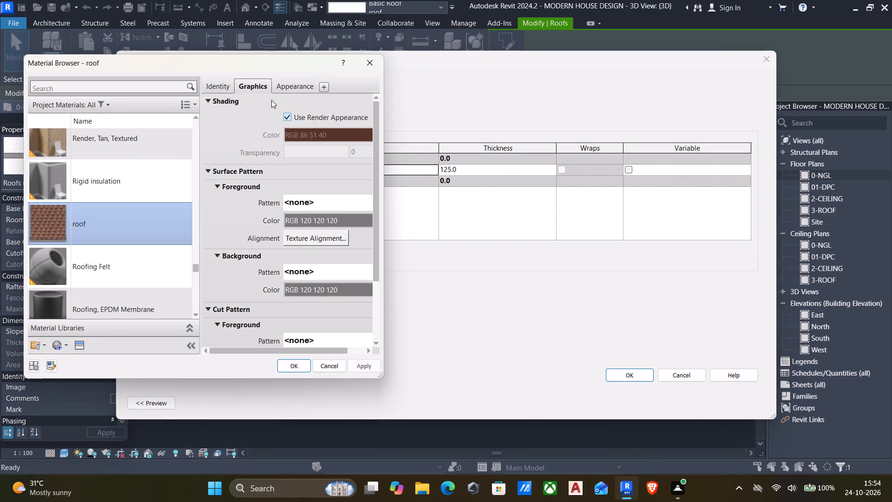
left_click(366, 362)
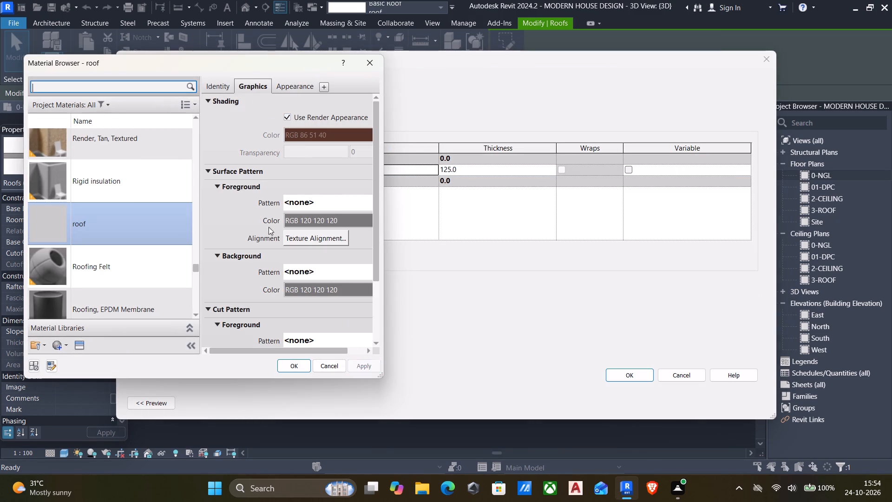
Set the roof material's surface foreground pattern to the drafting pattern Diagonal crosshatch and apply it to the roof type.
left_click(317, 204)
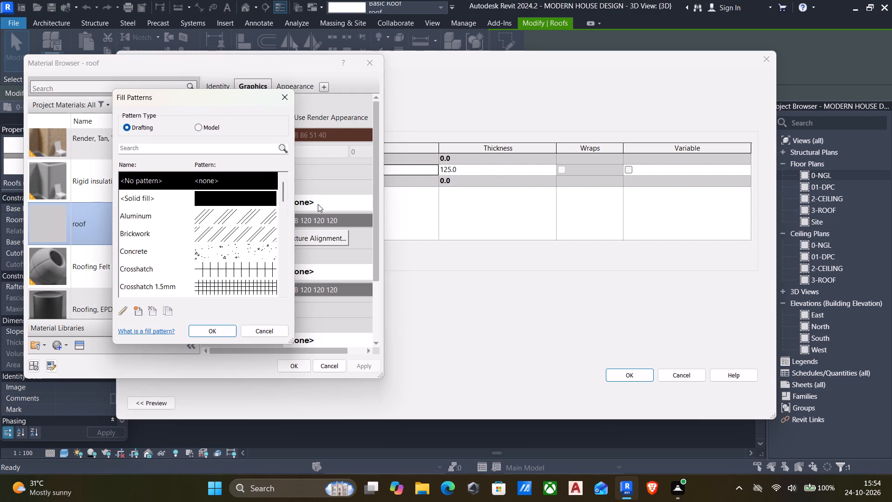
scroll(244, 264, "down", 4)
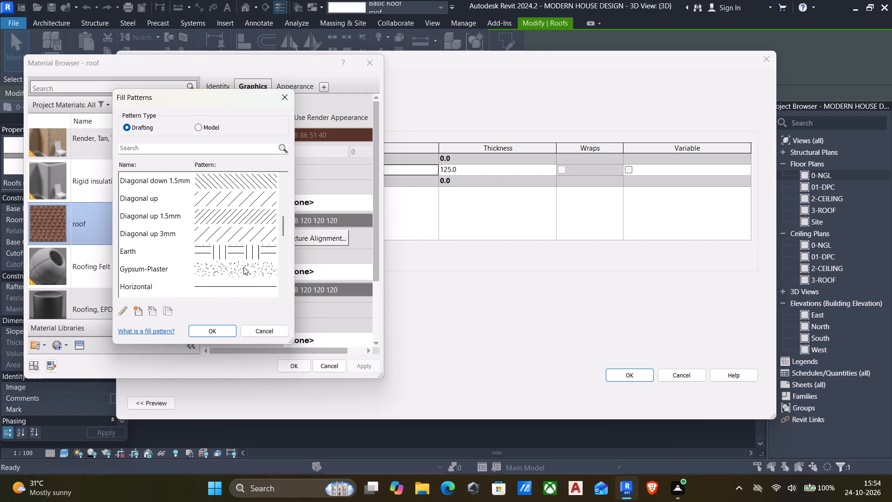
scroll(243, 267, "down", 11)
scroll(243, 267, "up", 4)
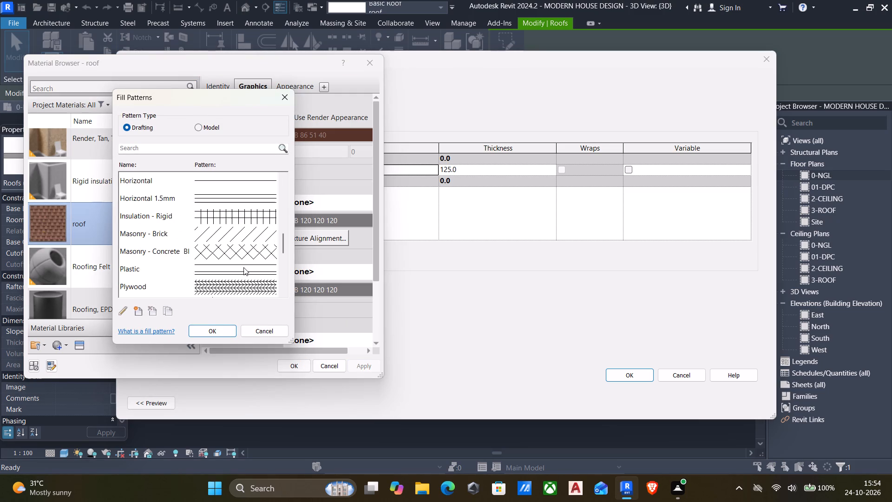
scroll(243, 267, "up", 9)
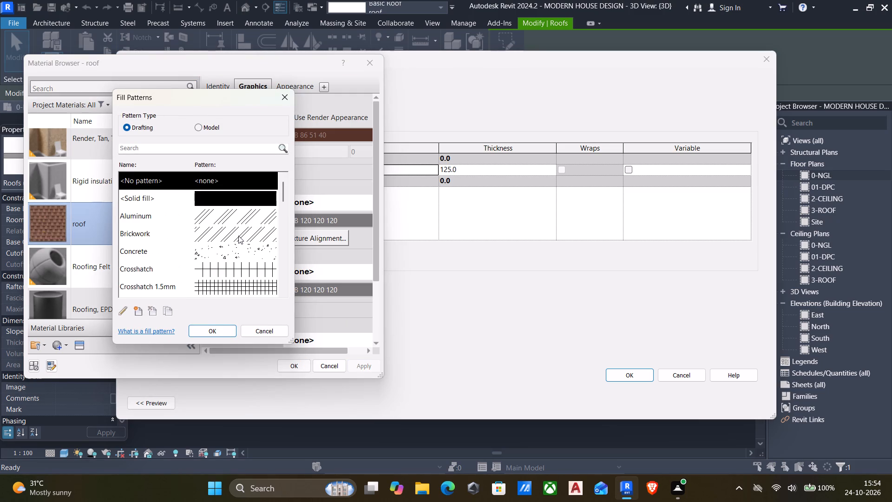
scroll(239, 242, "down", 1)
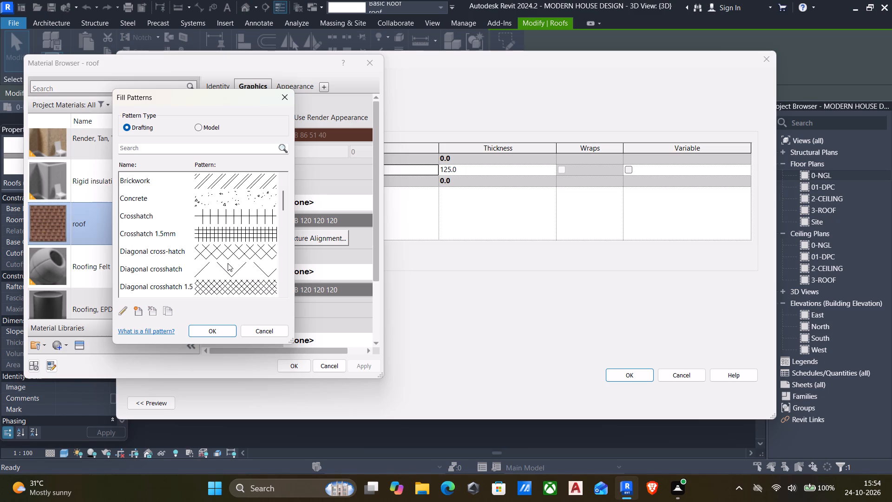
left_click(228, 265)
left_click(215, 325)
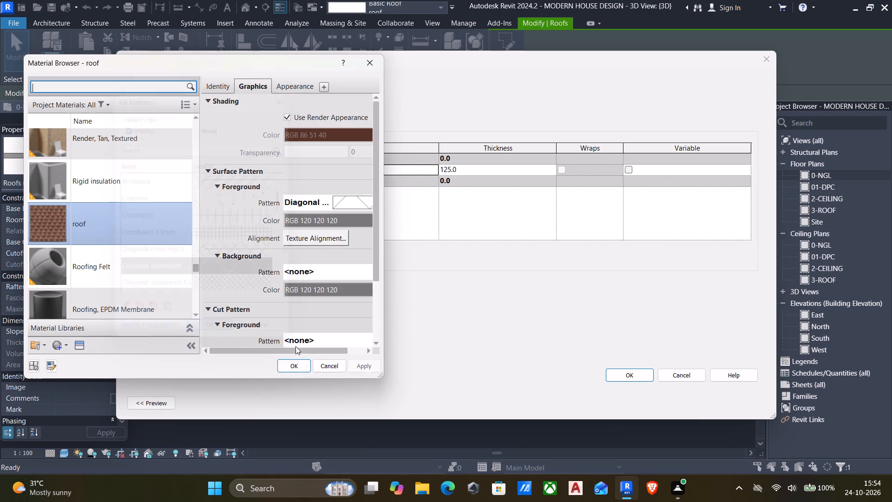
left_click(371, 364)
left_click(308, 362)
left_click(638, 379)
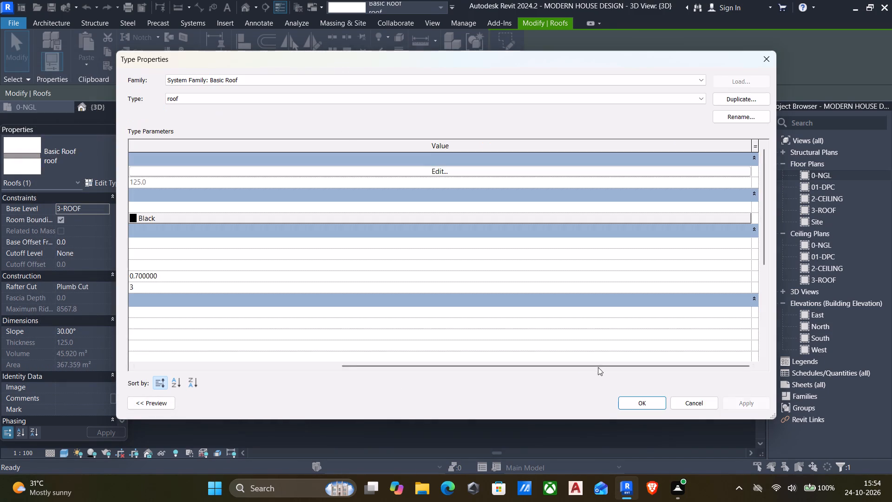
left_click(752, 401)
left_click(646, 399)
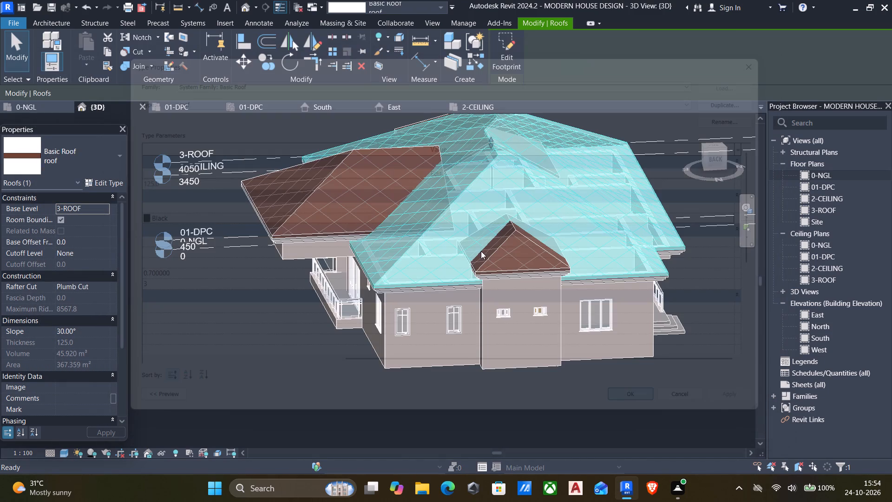
Deselect the main roof and examine the patterned roofs from several sides and up close.
middle_click_drag(276, 262, 301, 284)
key("Escape")
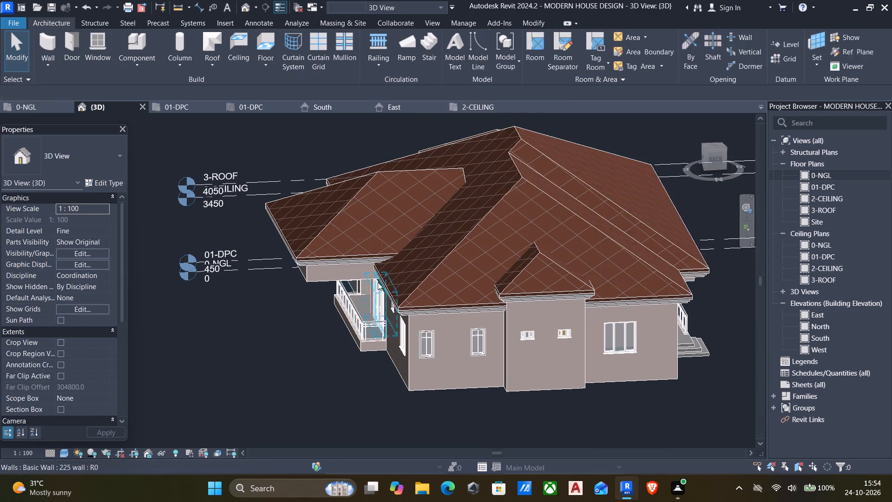
middle_click_drag(387, 310, 455, 365, "shift")
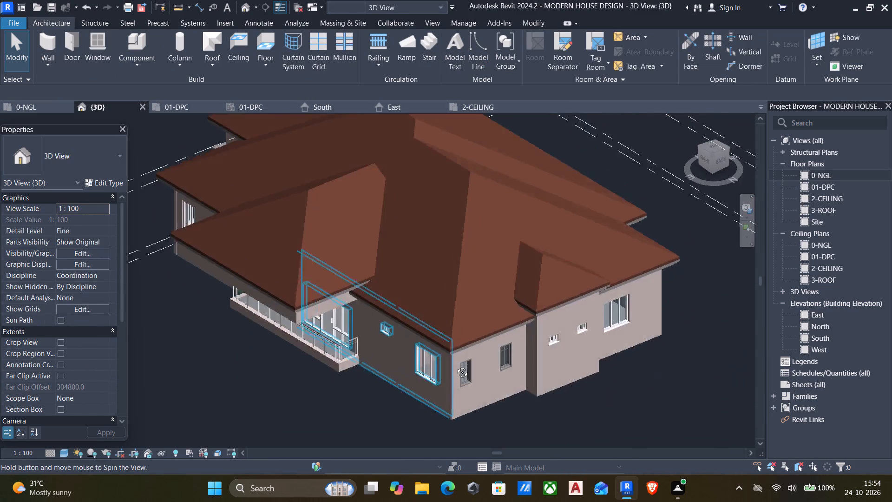
middle_click_drag(455, 365, 485, 367, "shift")
scroll(435, 317, "up", 7)
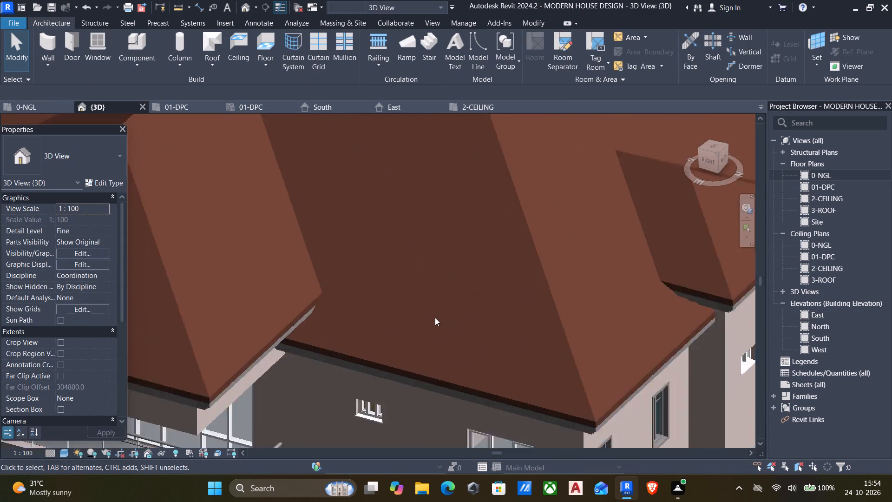
scroll(435, 317, "up", 2)
scroll(435, 317, "down", 7)
scroll(480, 309, "down", 4)
middle_click_drag(467, 317, 448, 319, "shift")
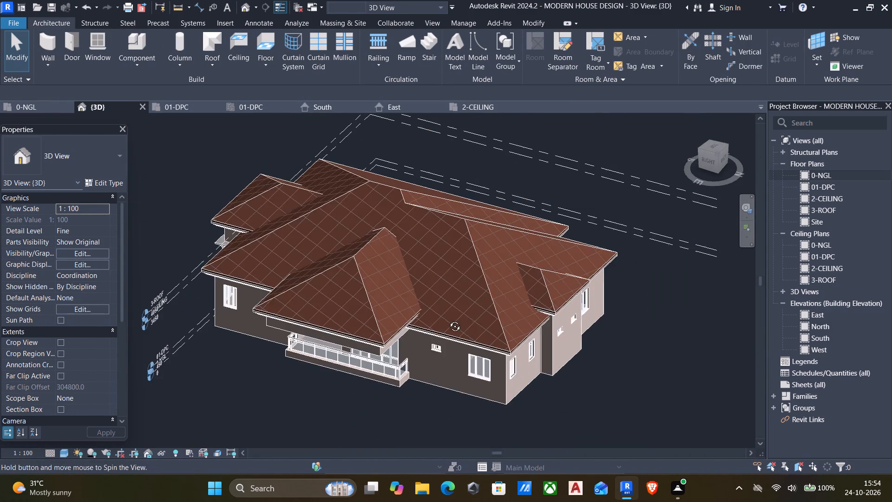
middle_click_drag(448, 319, 438, 321, "shift")
scroll(372, 279, "up", 9)
scroll(333, 288, "up", 4)
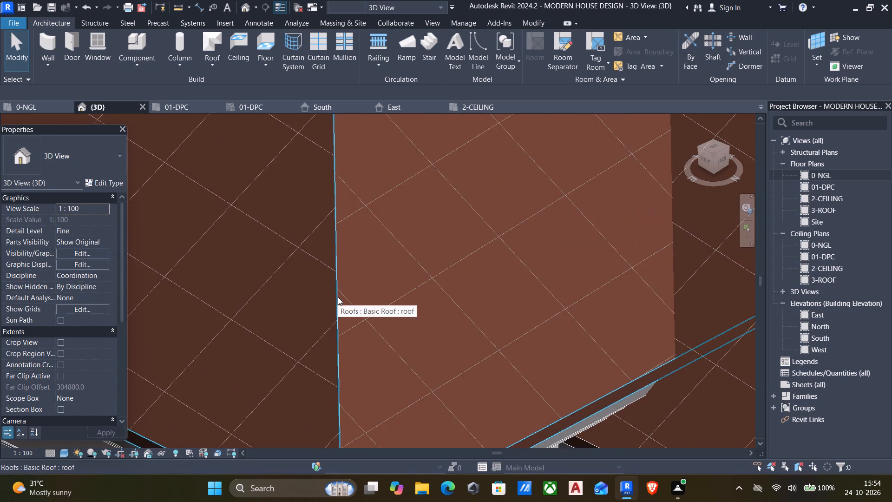
Open the roof material for editing from the type structure of the hip roof over the balcony.
left_click(338, 297)
scroll(149, 174, "down", 4)
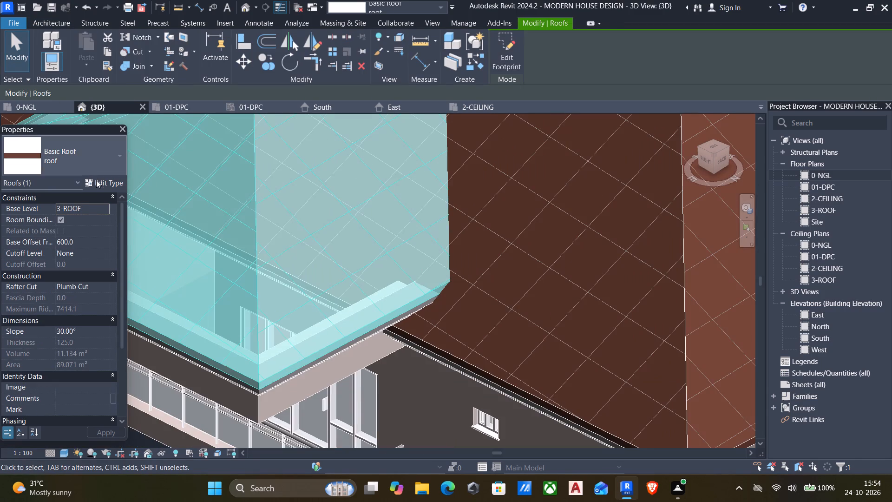
left_click(103, 184)
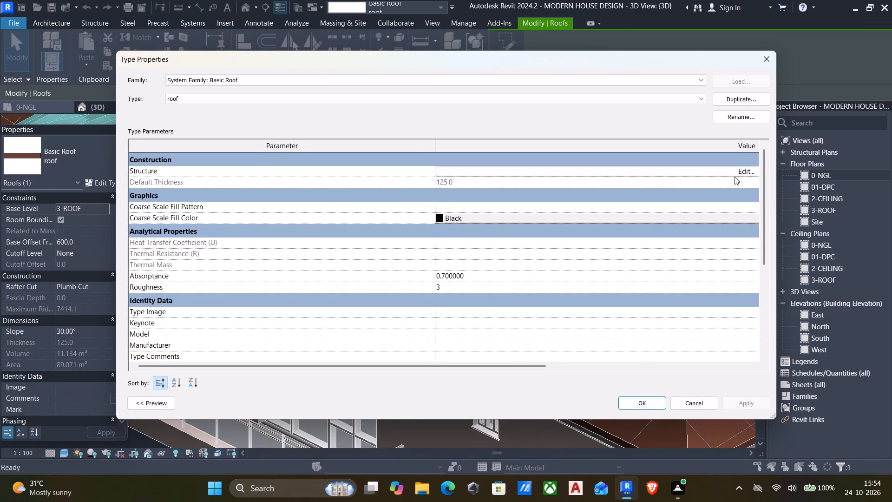
left_click(746, 167)
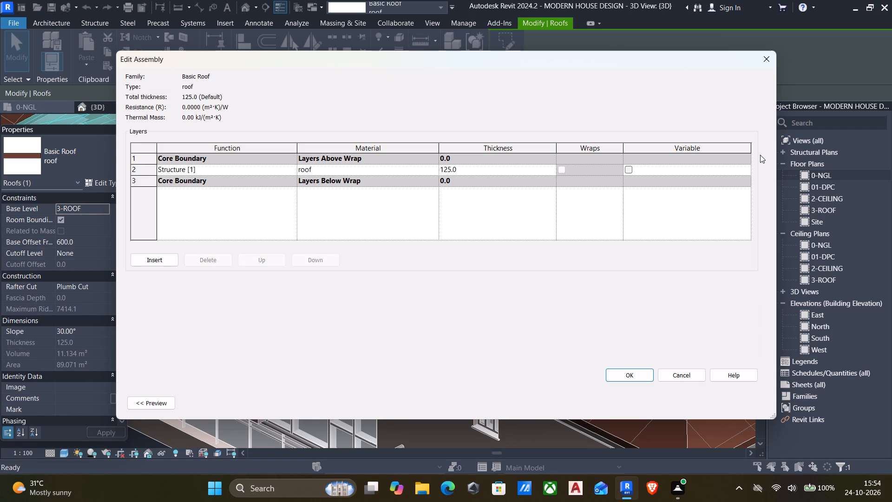
left_click(435, 169)
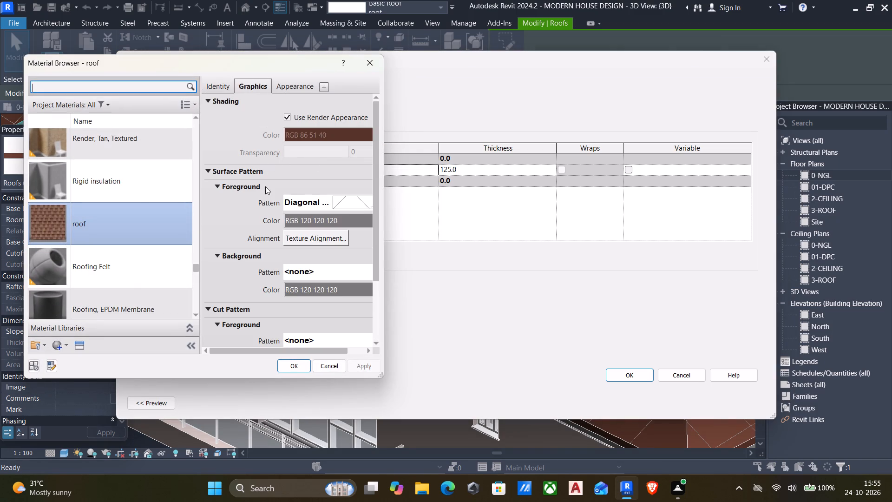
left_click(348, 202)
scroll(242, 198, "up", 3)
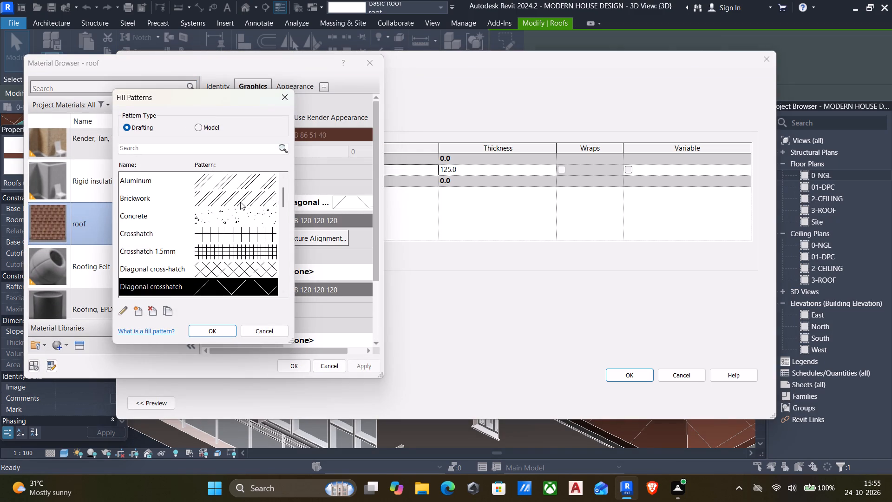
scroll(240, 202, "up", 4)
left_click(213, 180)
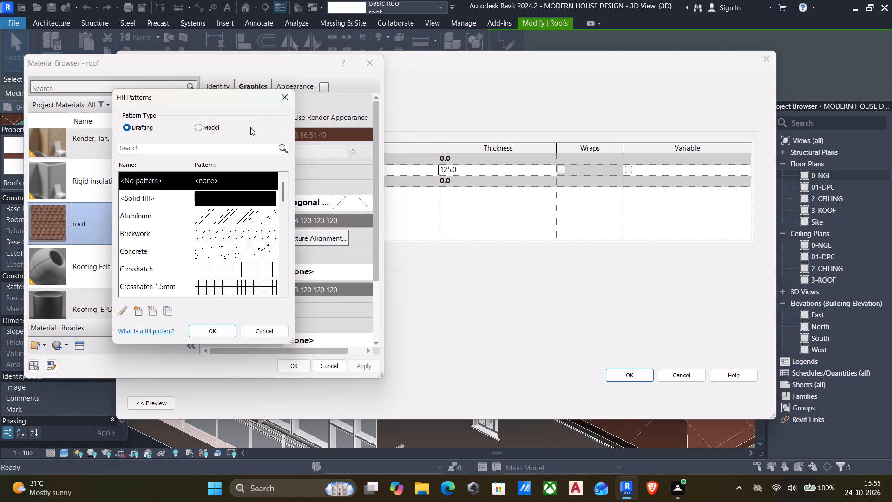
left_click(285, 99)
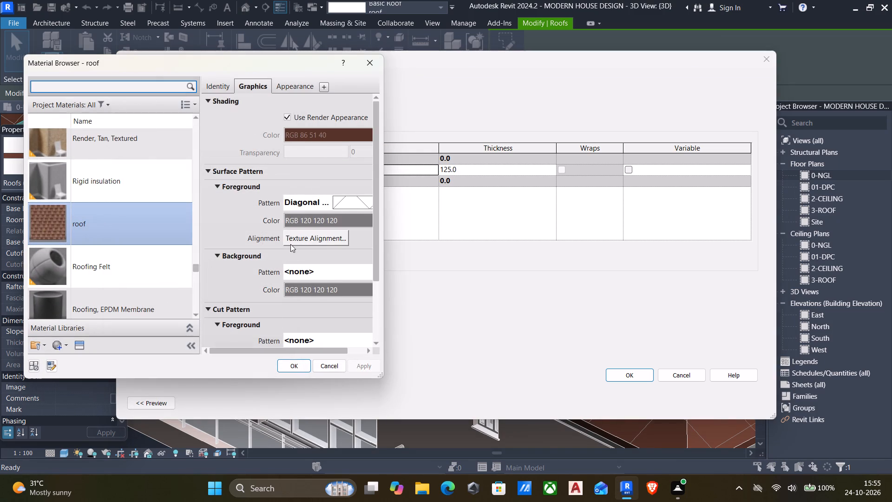
Set the roof material's surface foreground pattern to No pattern and apply the change to the roof type.
left_click(343, 205)
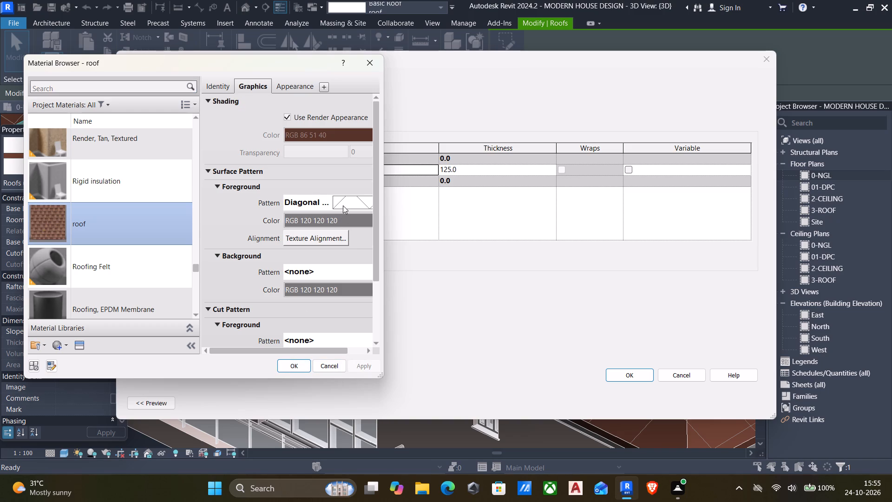
scroll(237, 189, "up", 9)
left_click(222, 180)
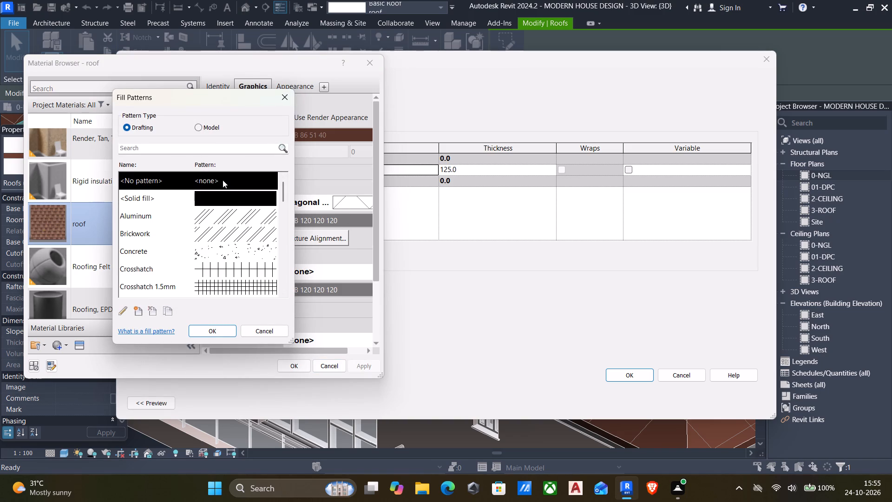
left_click(221, 182)
left_click(209, 331)
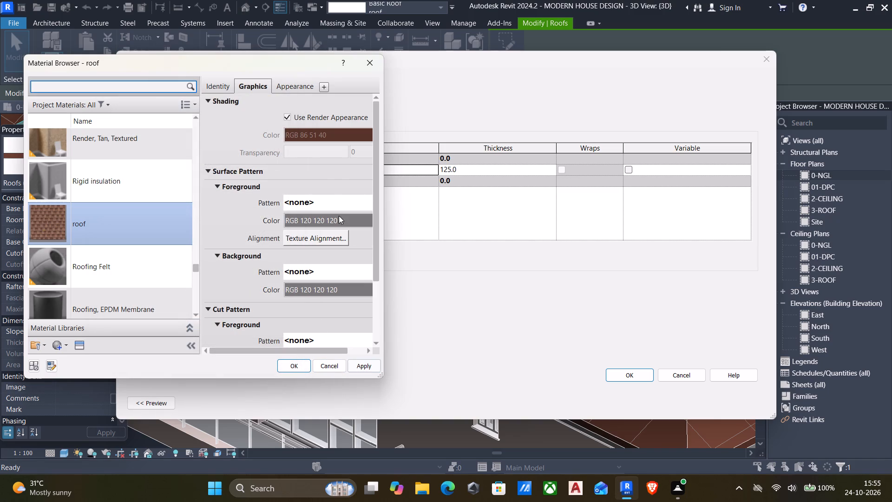
left_click(363, 364)
left_click(289, 365)
left_click(617, 373)
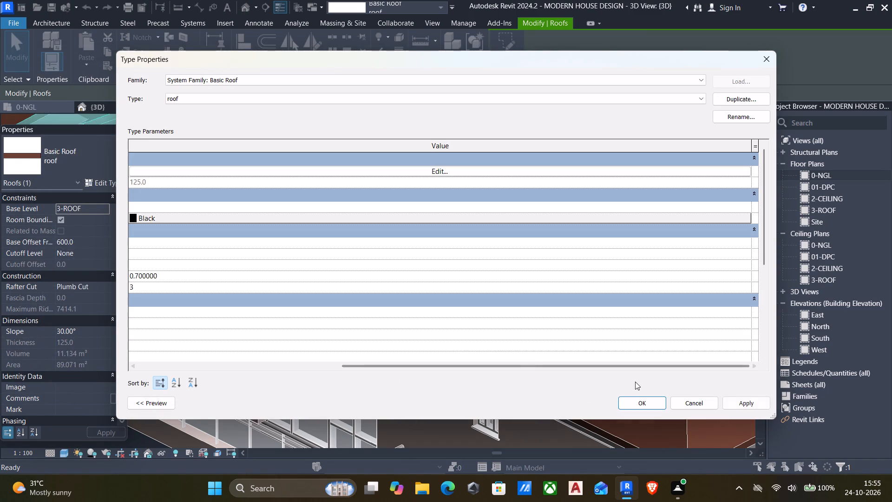
left_click(754, 403)
left_click(651, 402)
Deselect the balcony roof and examine the unpatterned brown roofs of the whole house.
scroll(525, 368, "down", 2)
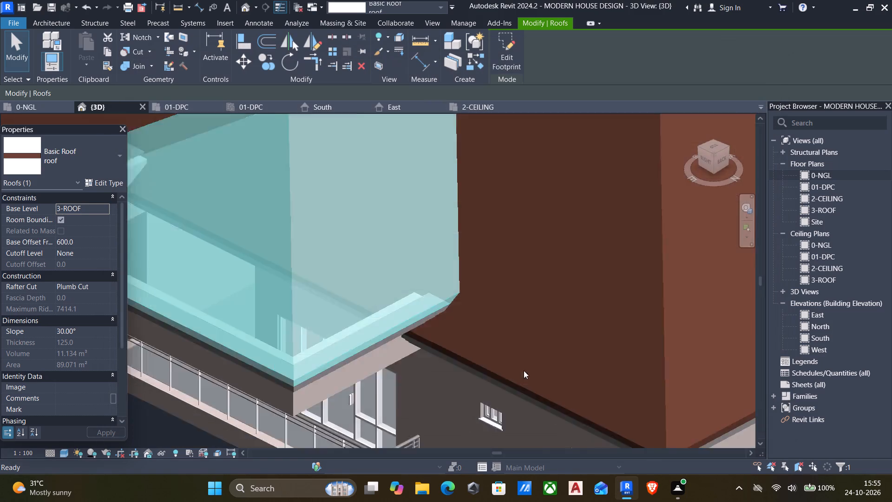
scroll(524, 370, "down", 11)
key("Escape")
scroll(569, 346, "up", 5)
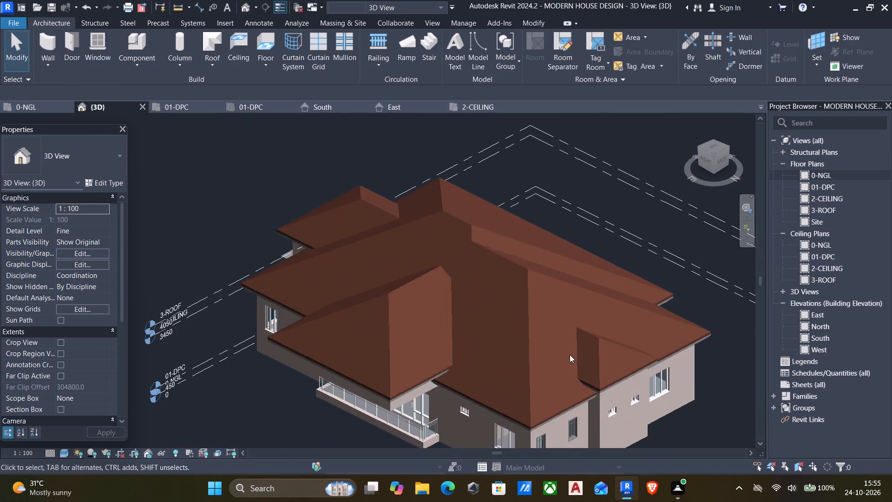
middle_click_drag(533, 383, 463, 348, "shift")
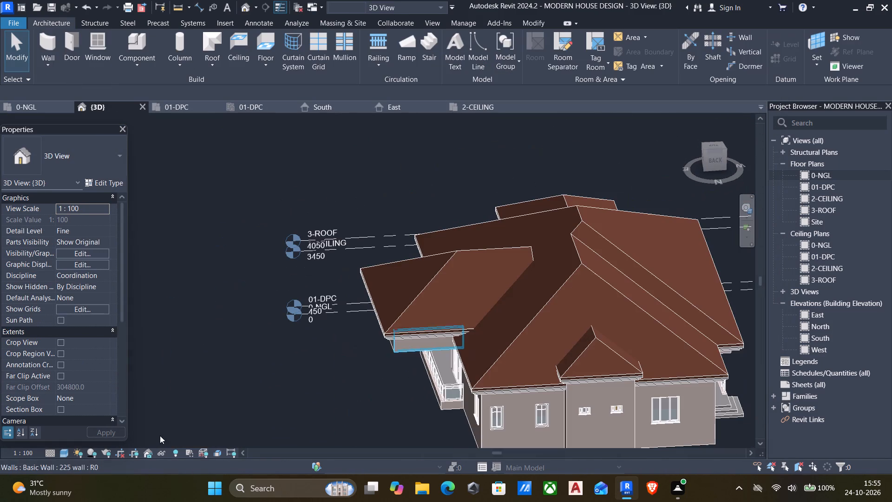
Open the main roof's material for editing from its type structure.
middle_click_drag(556, 347, 520, 353)
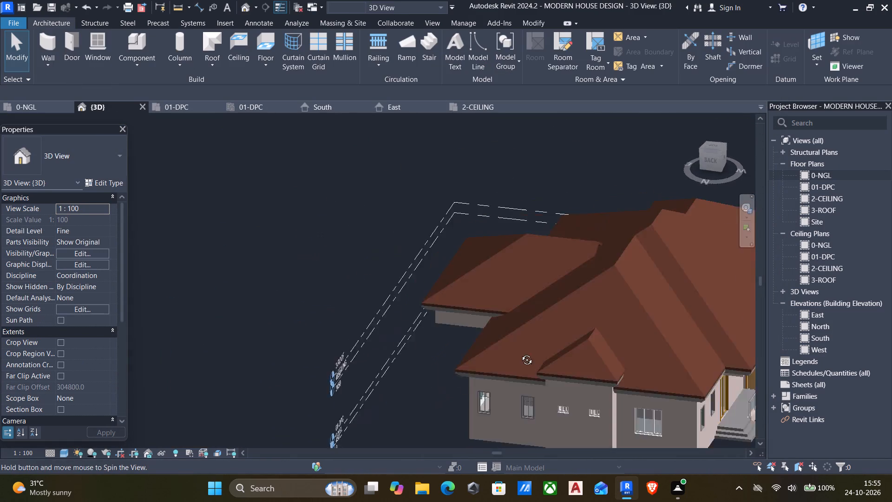
middle_click_drag(520, 353, 581, 350)
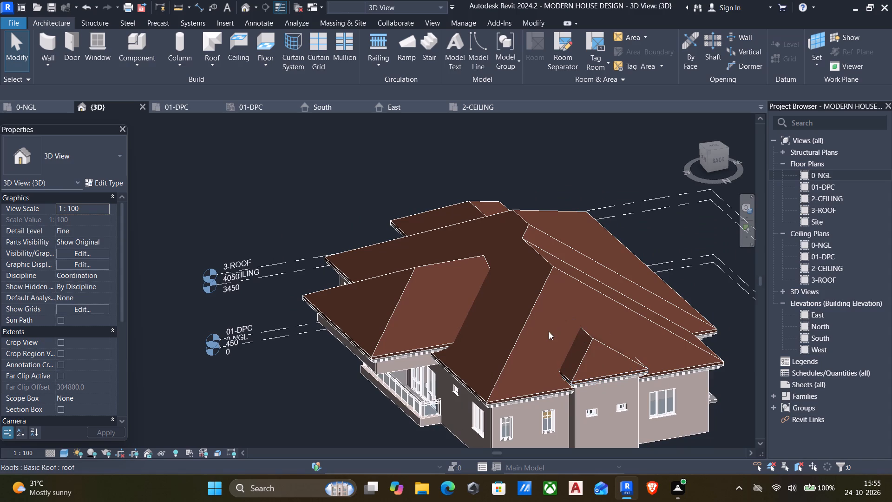
left_click(563, 275)
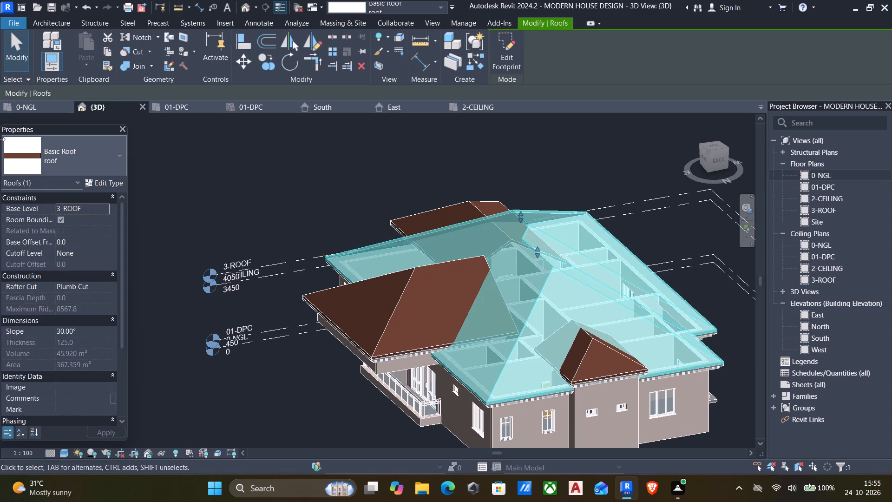
left_click(105, 181)
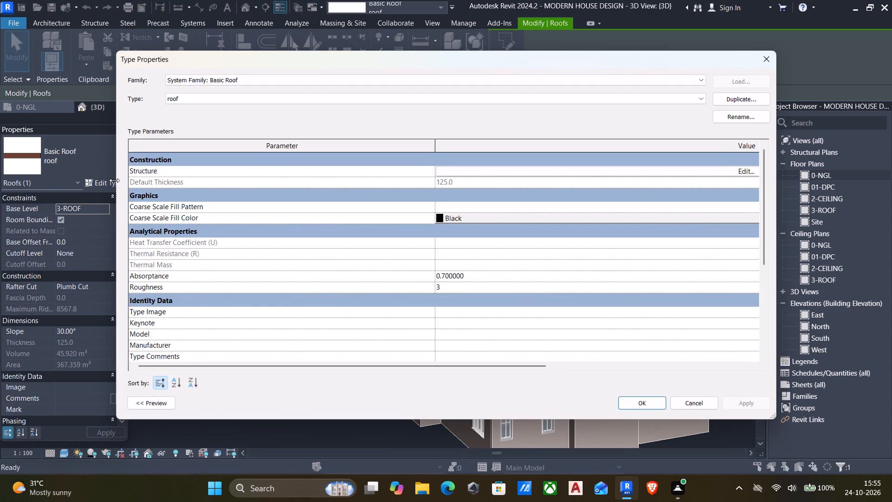
left_click(741, 172)
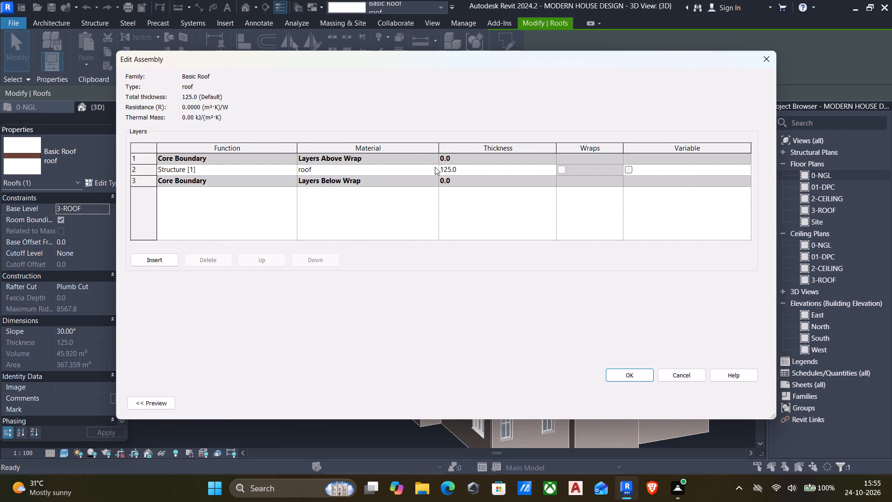
left_click(435, 167)
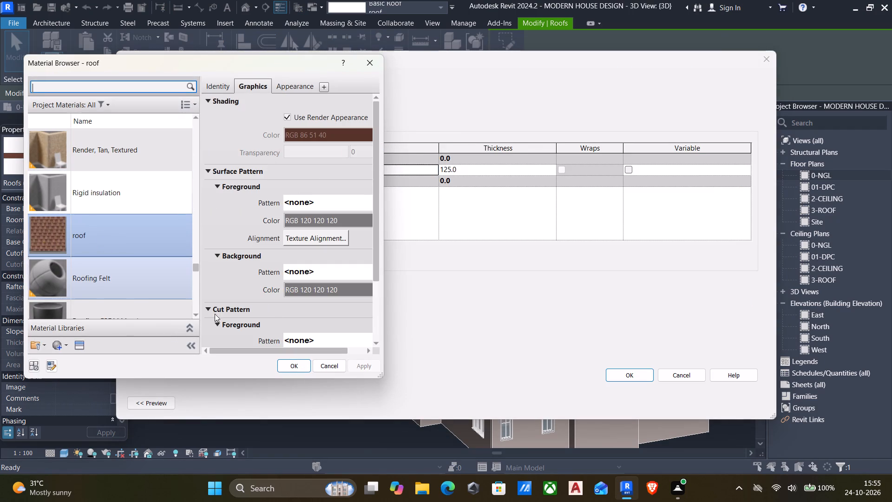
Browse the appearance library's Roofing assets for the roof material.
left_click(75, 347)
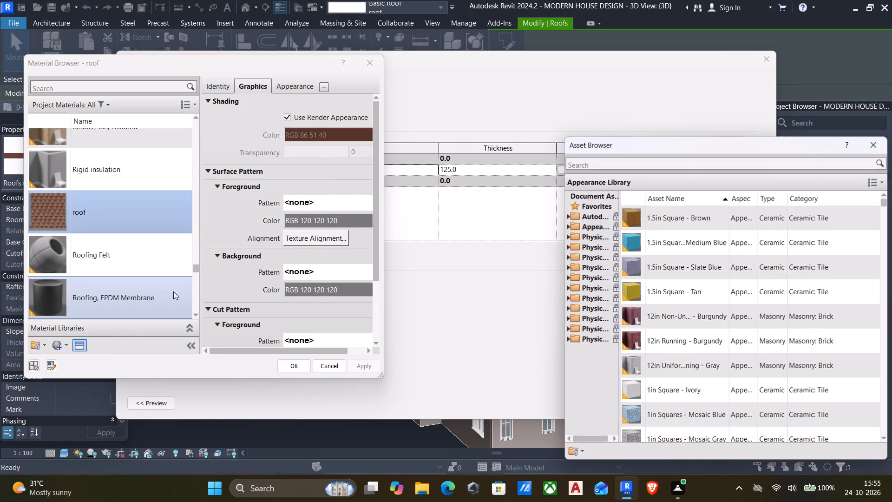
left_click(569, 227)
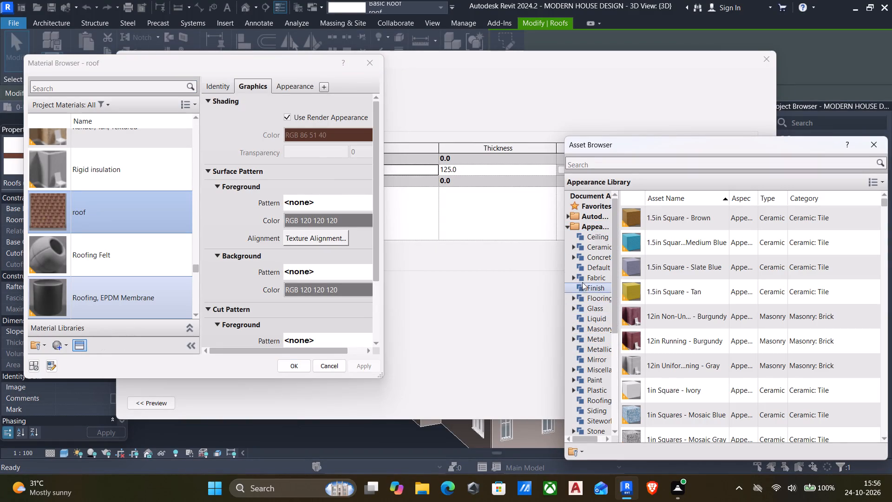
double_click(590, 398)
scroll(651, 292, "up", 4)
scroll(653, 302, "down", 7)
scroll(654, 304, "up", 4)
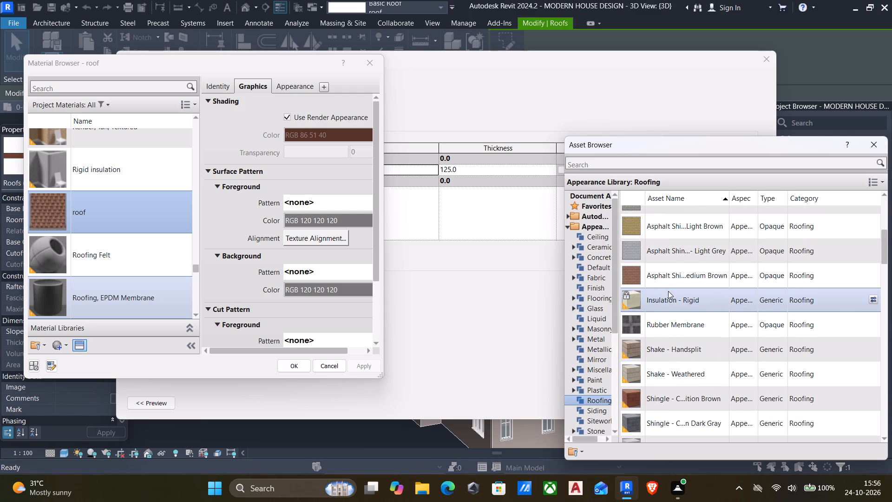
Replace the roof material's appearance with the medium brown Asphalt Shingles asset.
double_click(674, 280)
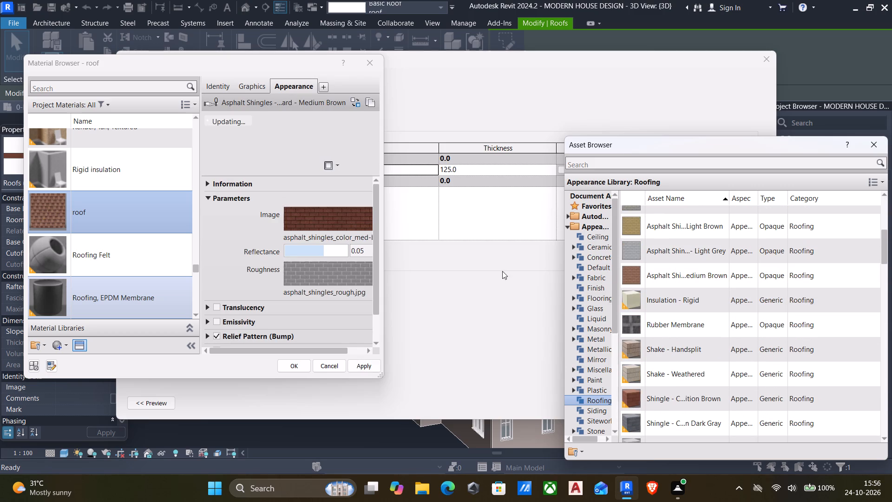
Replace the roof material's appearance with the architectural grade brown Asphalt Shingles asset and apply it to the roof type.
scroll(657, 302, "up", 5)
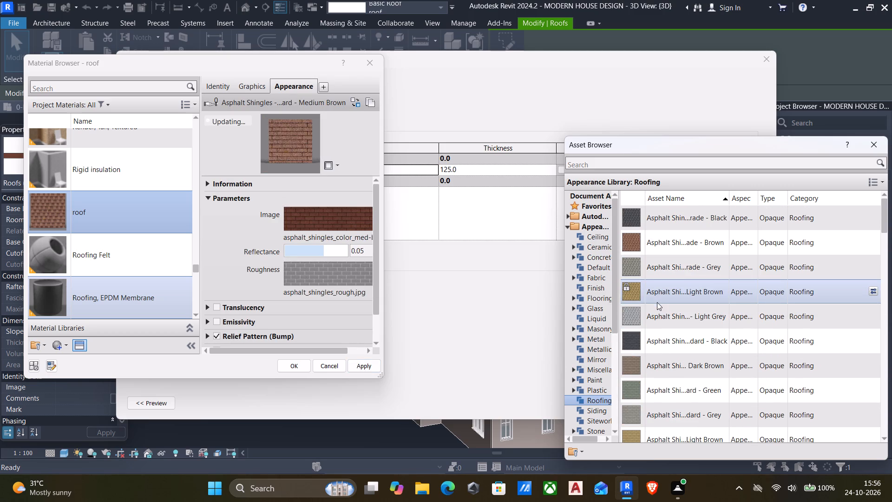
scroll(657, 302, "up", 5)
double_click(677, 239)
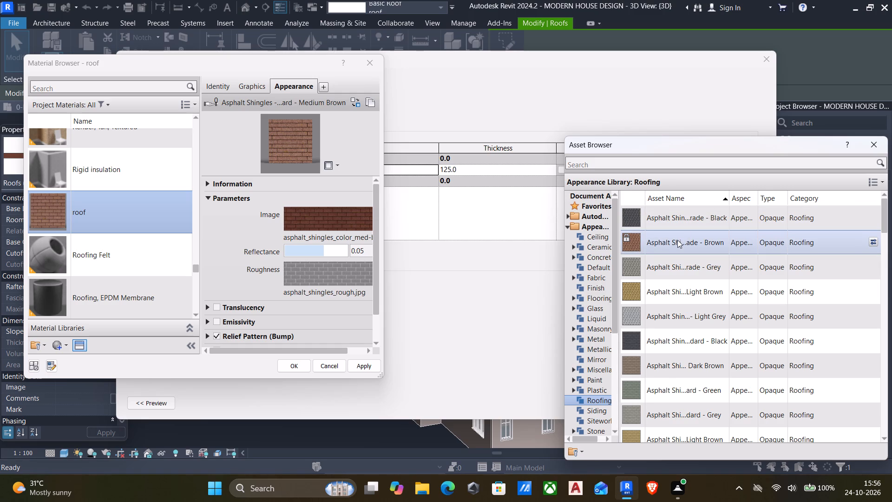
double_click(663, 249)
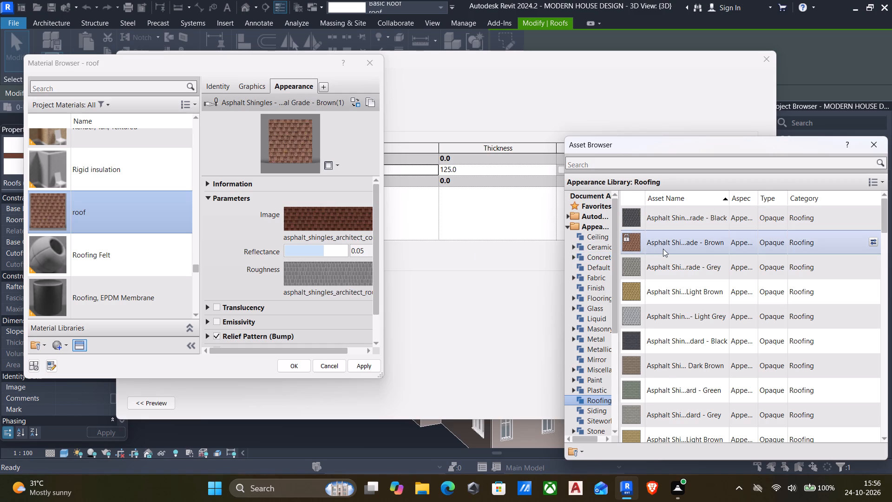
left_click(362, 362)
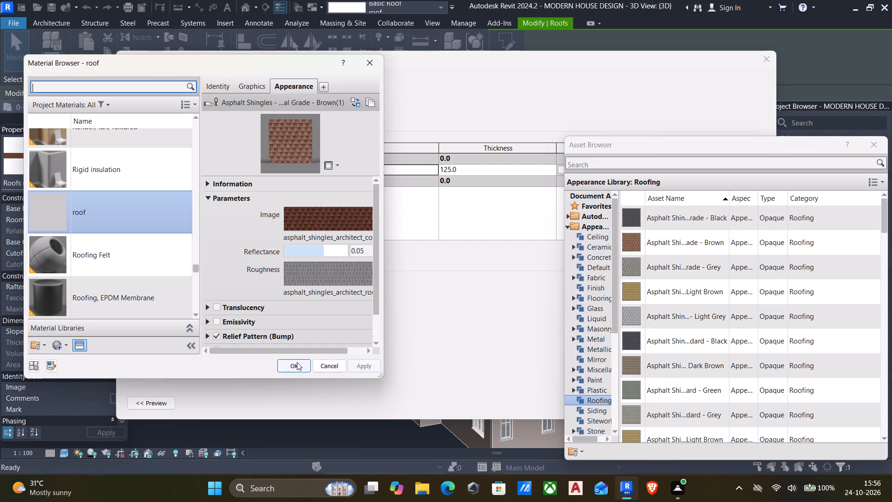
left_click(297, 362)
left_click(636, 377)
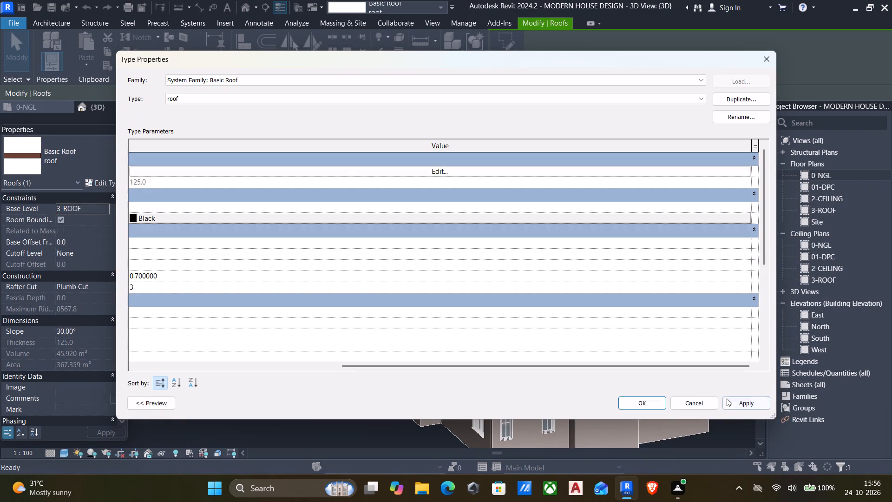
left_click(728, 399)
left_click(649, 403)
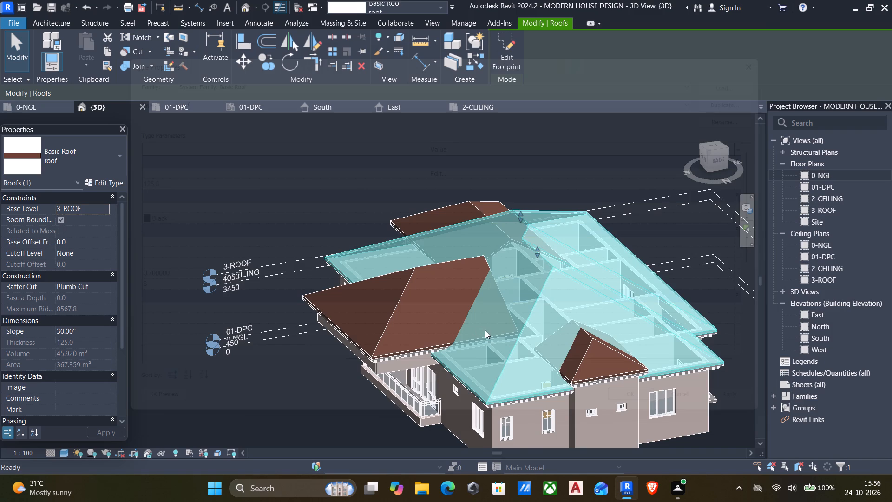
Deselect the main roof and set the 3D view's visual style to Textures.
scroll(485, 330, "up", 2)
key("Escape")
middle_click_drag(484, 334, 377, 317, "shift")
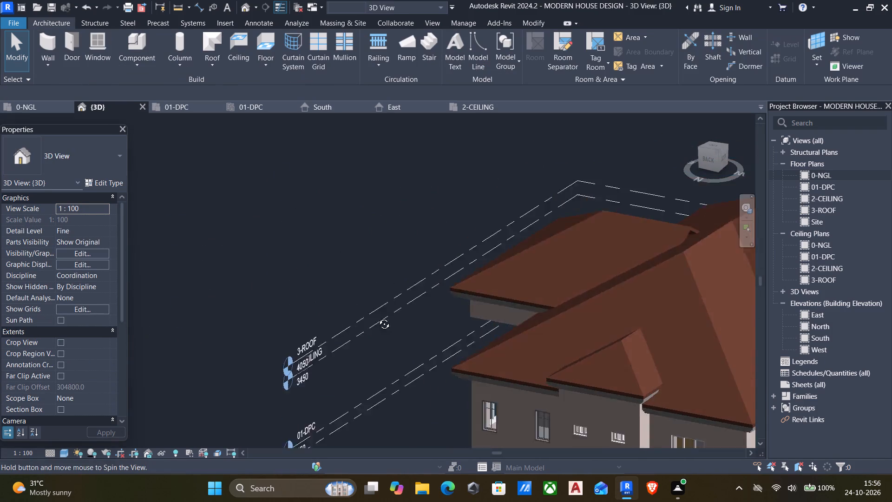
middle_click_drag(377, 317, 442, 285, "shift")
left_click(63, 452)
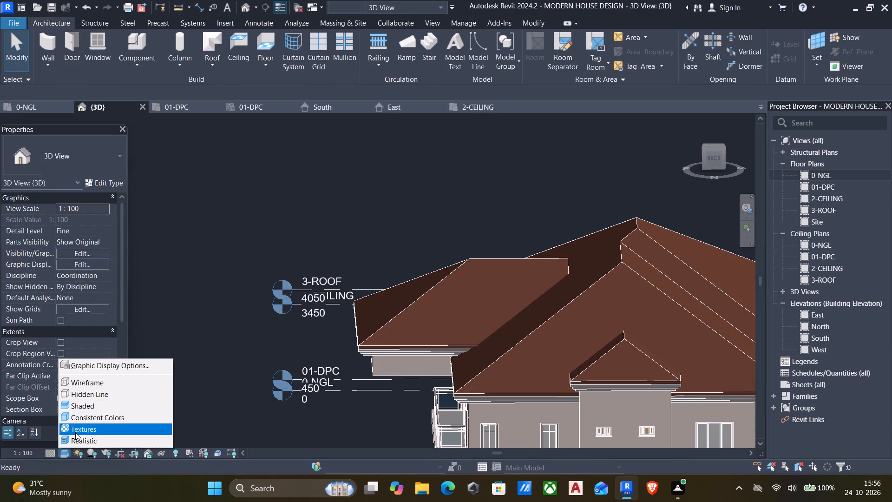
left_click(75, 431)
Examine the shingle texture up close on the small projecting roof and the main roof at the back of the house.
middle_click_drag(512, 366, 302, 306)
scroll(466, 319, "up", 7)
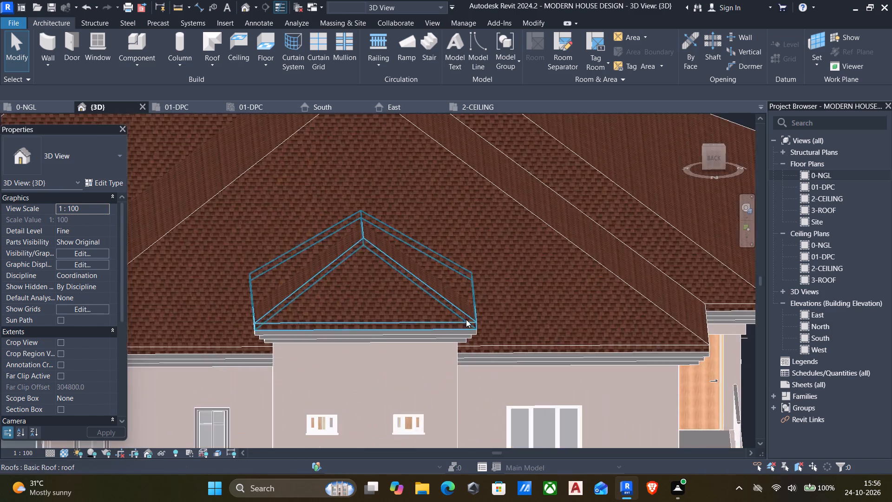
scroll(466, 319, "up", 3)
scroll(486, 324, "down", 6)
middle_click_drag(487, 336, 385, 364, "shift")
middle_click_drag(393, 366, 400, 280)
scroll(400, 279, "down", 6)
Examine the textured roofs and walls from the balcony side, the front porch and the opposite side of the house.
middle_click_drag(378, 316, 601, 290, "shift")
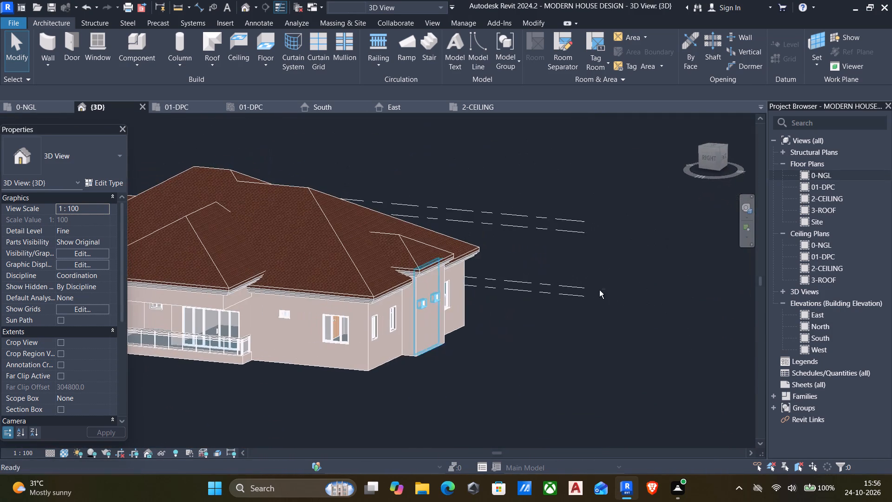
middle_click_drag(390, 335, 491, 303)
middle_click_drag(407, 324, 577, 284)
middle_click_drag(465, 330, 465, 331, "shift")
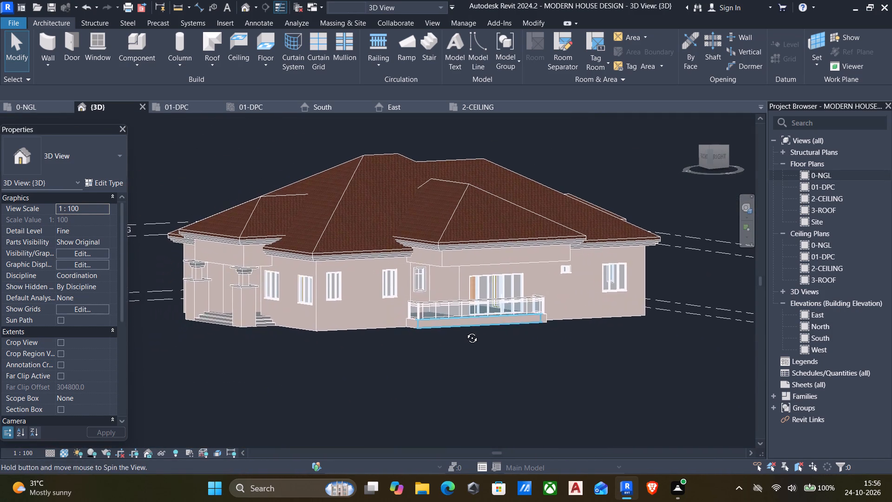
middle_click_drag(465, 331, 551, 344, "shift")
middle_click_drag(482, 367, 377, 284)
scroll(325, 276, "up", 5)
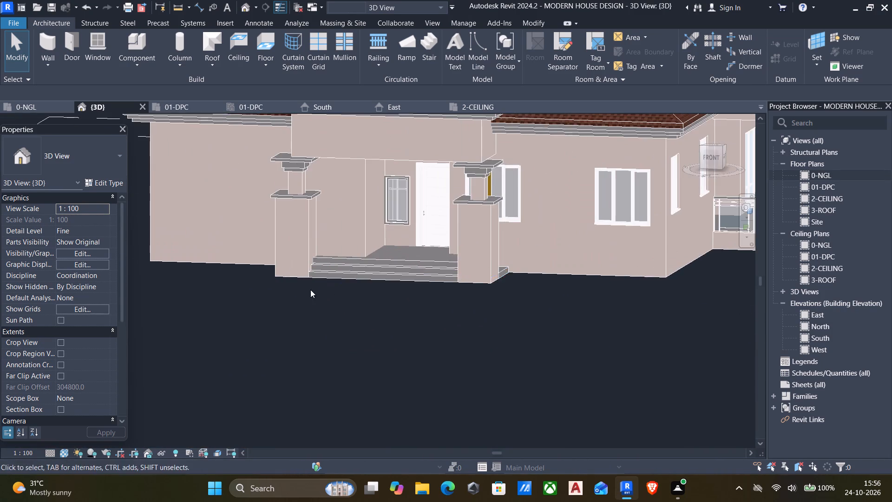
middle_click_drag(308, 291, 299, 370)
middle_click_drag(433, 201, 375, 212, "shift")
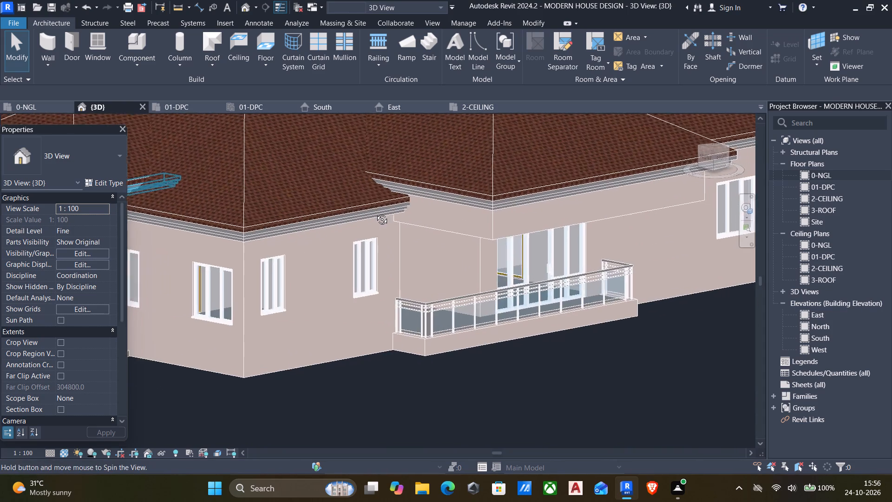
middle_click_drag(375, 212, 624, 217, "shift")
scroll(520, 244, "down", 1)
middle_click_drag(479, 277, 491, 243, "shift")
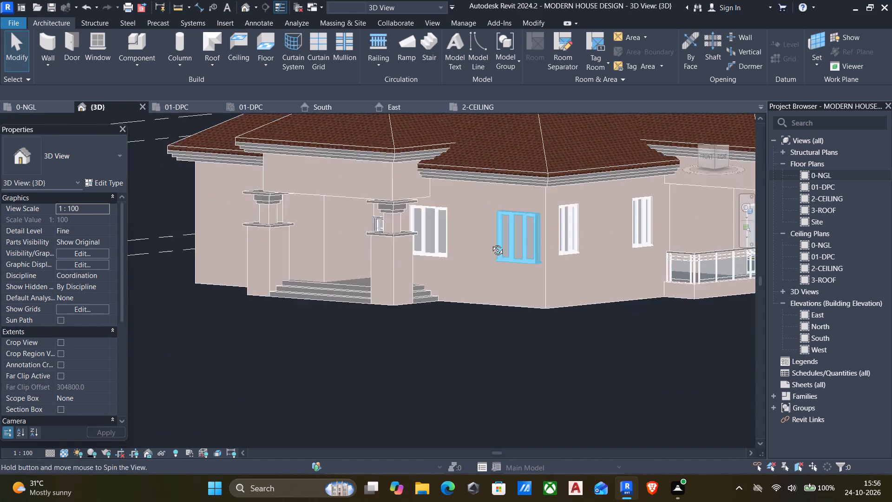
middle_click_drag(491, 243, 494, 237, "shift")
scroll(462, 259, "down", 5)
middle_click_drag(454, 272, 443, 310, "shift")
middle_click_drag(395, 317, 400, 324)
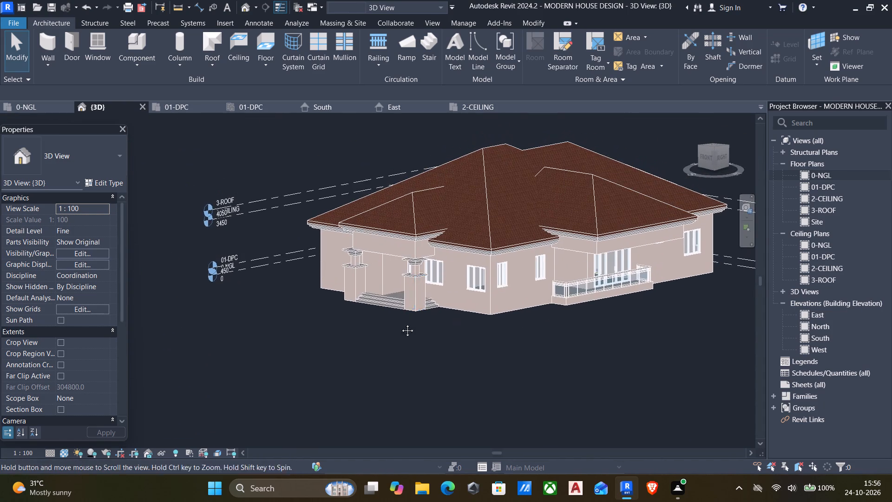
middle_click_drag(400, 324, 567, 310)
middle_click_drag(571, 304, 342, 297)
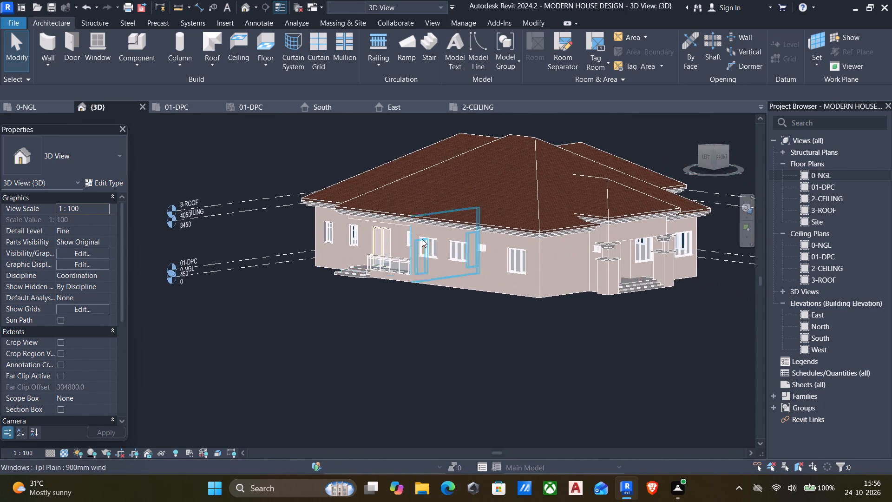
scroll(466, 230, "up", 6)
scroll(319, 251, "down", 4)
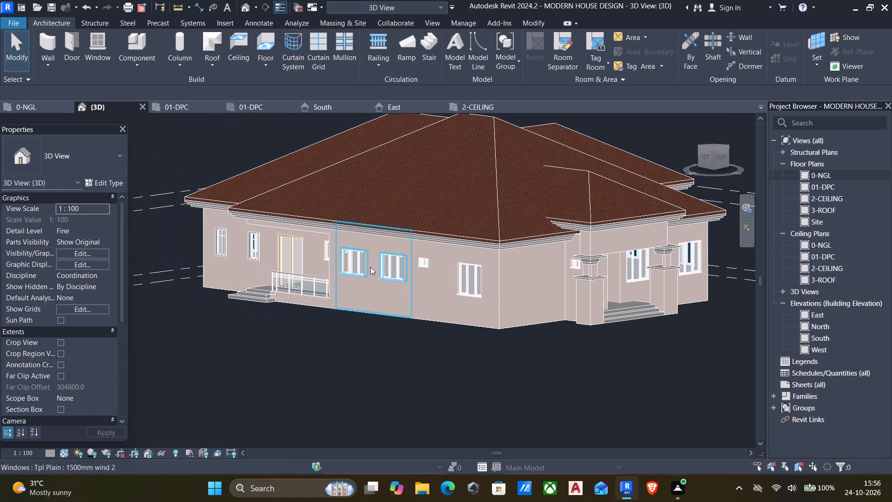
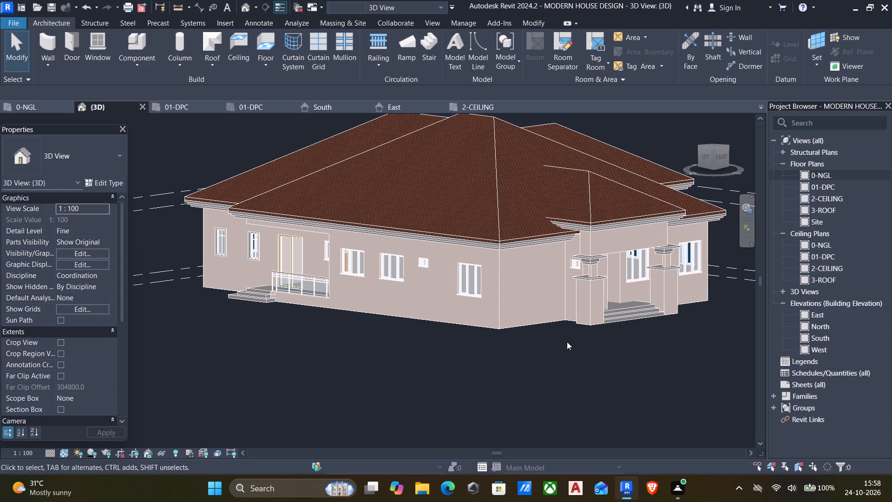
Examine the textured house from the front porch, both long sides and the balcony.
middle_click_drag(563, 352, 441, 404, "shift")
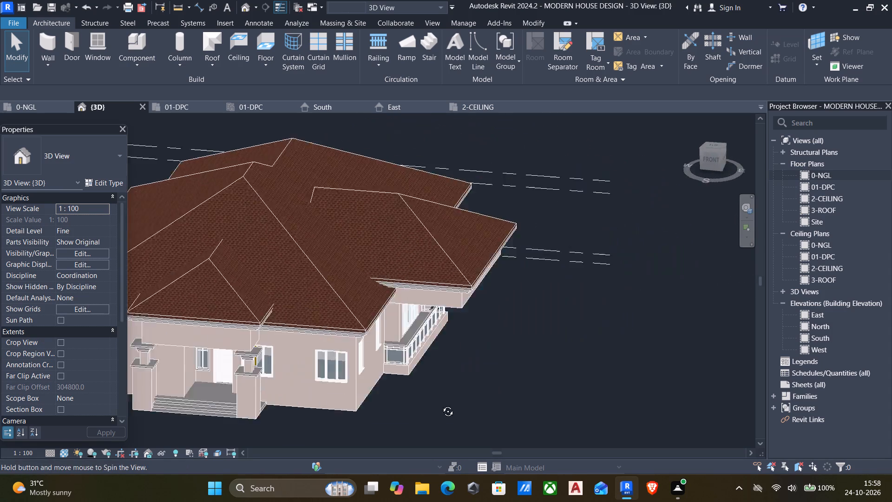
middle_click_drag(441, 404, 371, 380, "shift")
middle_click_drag(376, 378, 542, 384)
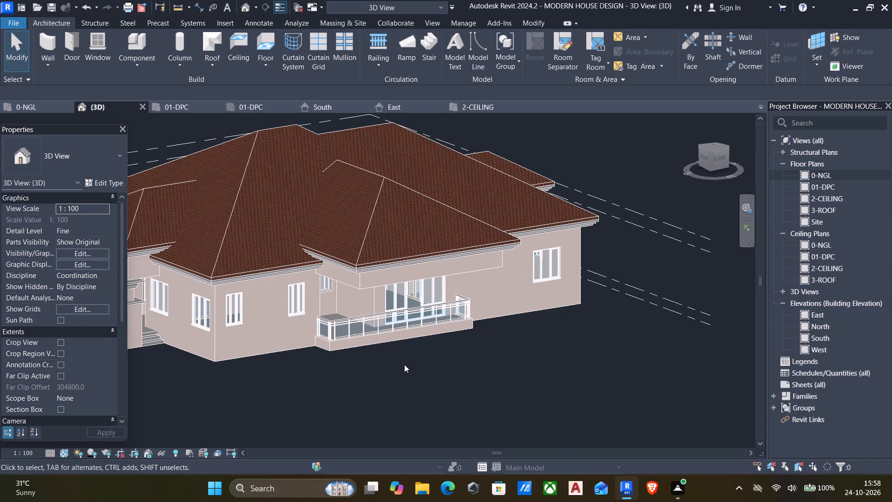
middle_click_drag(397, 366, 305, 320, "shift")
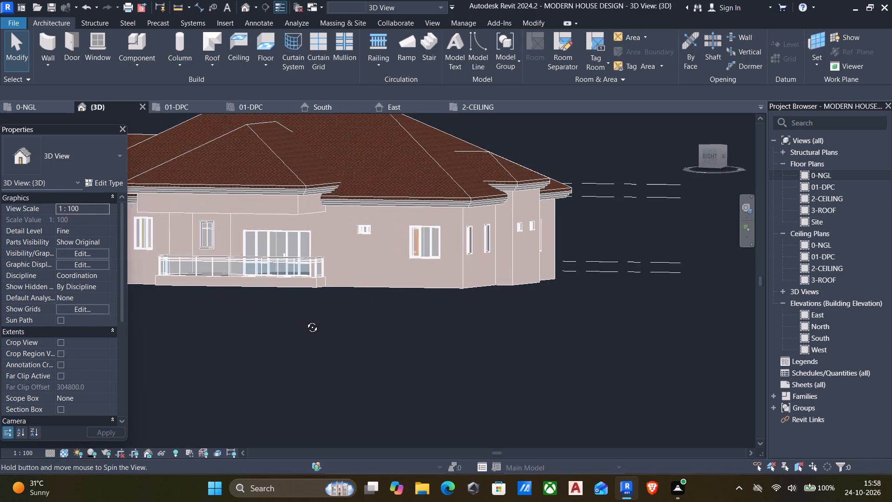
middle_click_drag(305, 320, 612, 347, "shift")
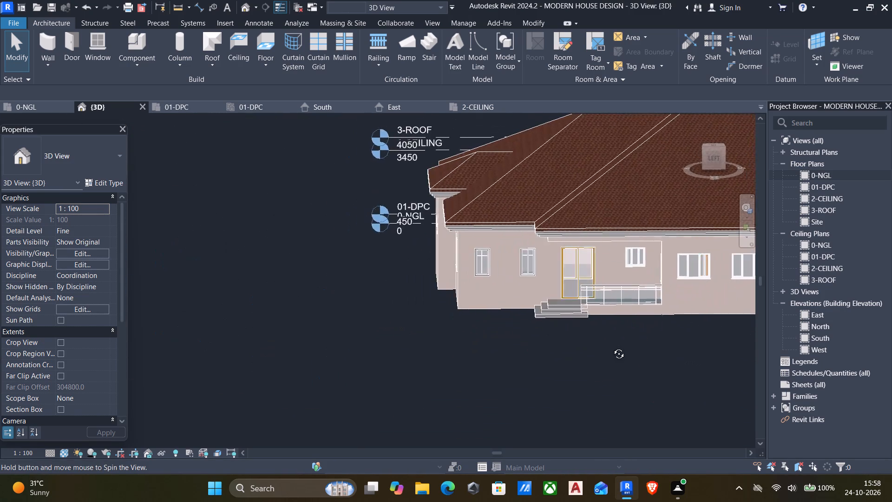
middle_click_drag(612, 347, 293, 326, "shift")
middle_click_drag(290, 325, 456, 344)
middle_click_drag(437, 344, 485, 341, "shift")
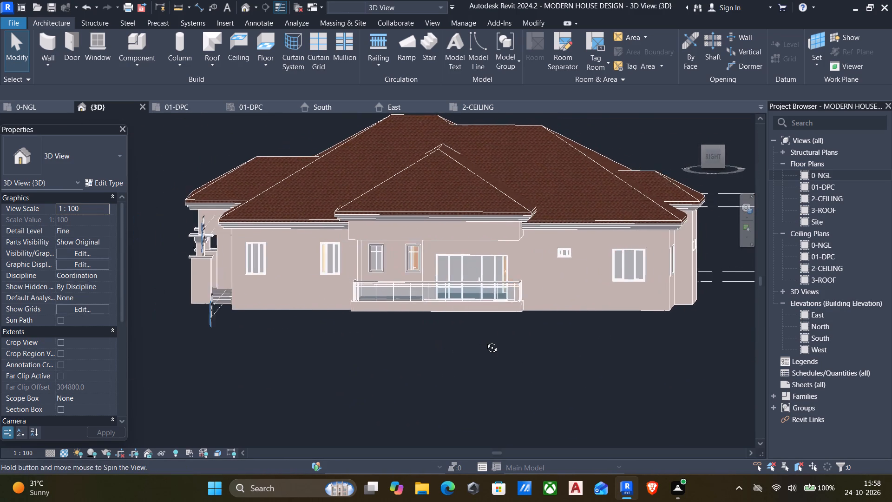
middle_click_drag(485, 341, 487, 345, "shift")
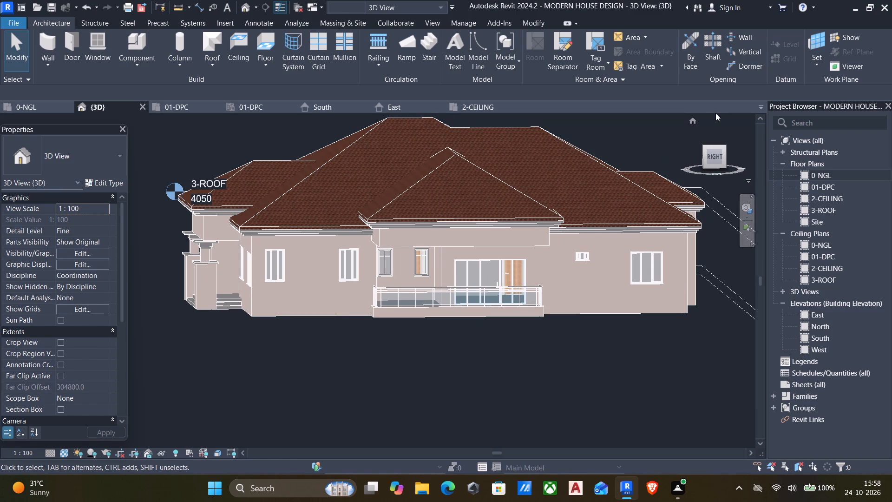
Examine the balcony side in a straight-on right view, then at an angle, checking the railing, windows and roof edges.
left_click(715, 152)
scroll(443, 238, "up", 4)
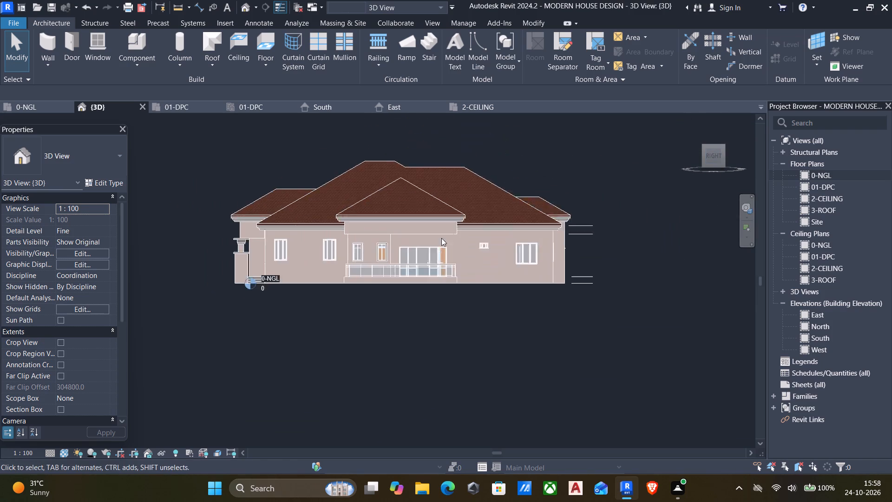
scroll(368, 315, "up", 10)
middle_click_drag(282, 268, 265, 258)
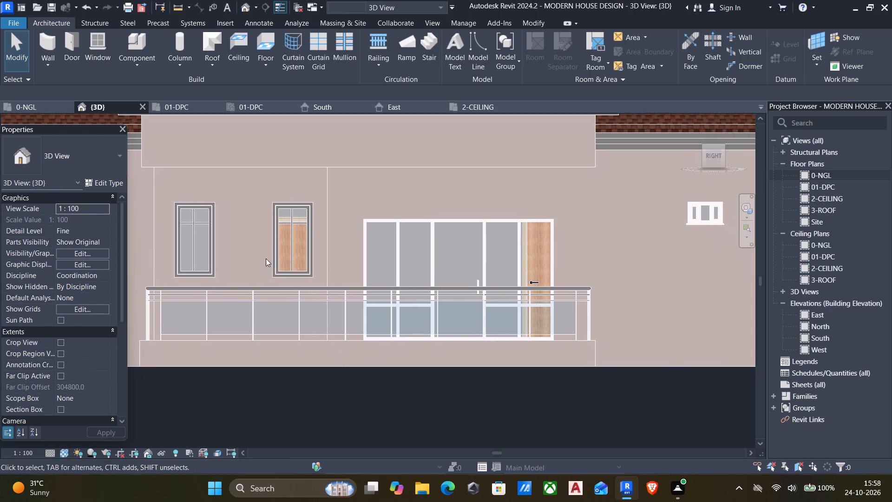
scroll(306, 292, "down", 5)
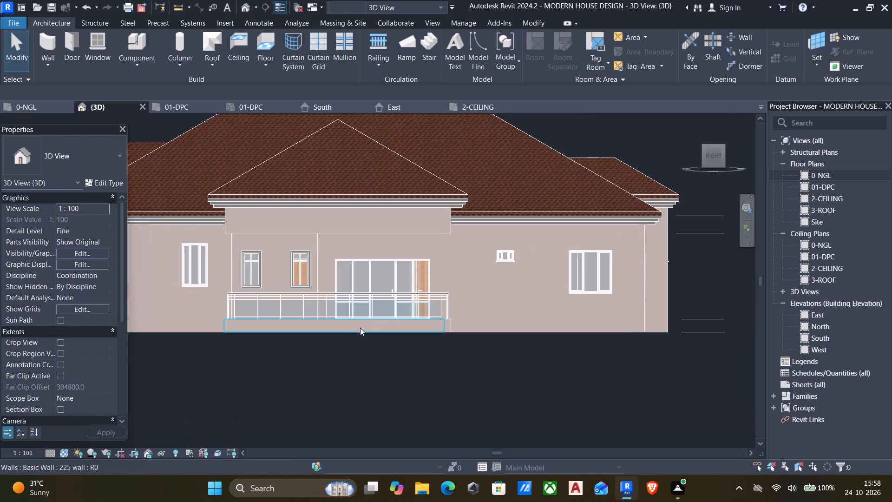
middle_click_drag(361, 328, 289, 350, "shift")
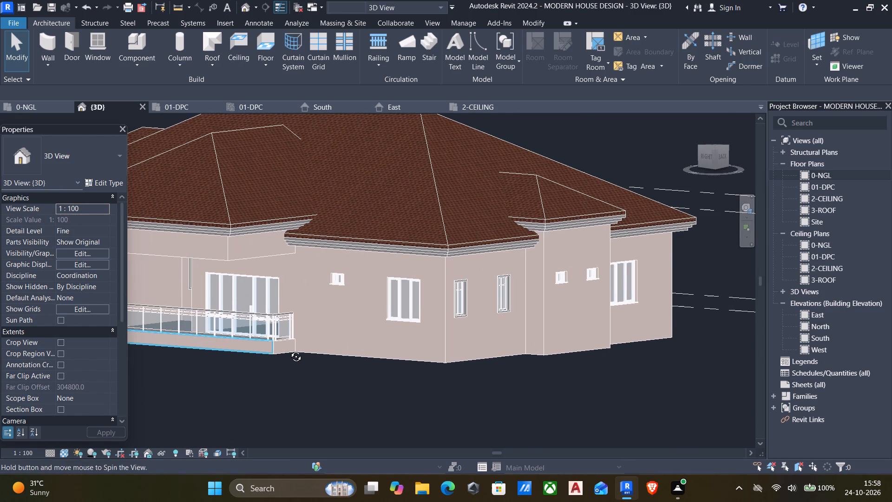
middle_click_drag(289, 350, 360, 364, "shift")
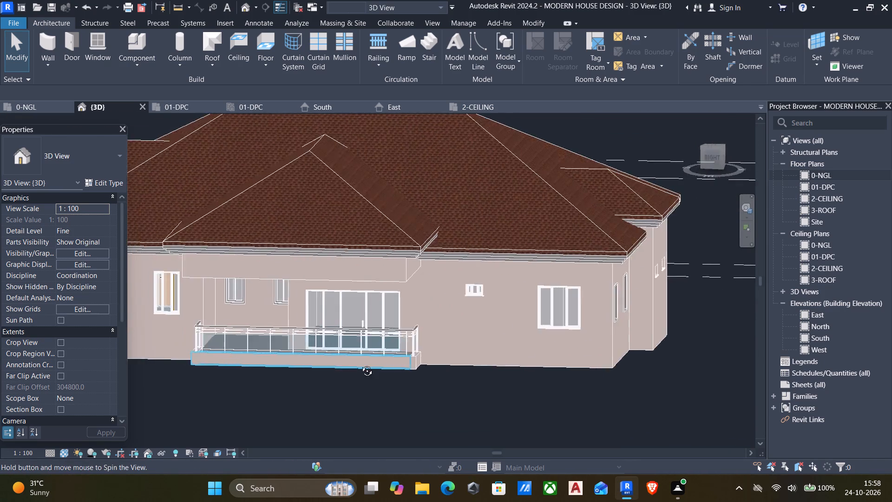
Examine the front porch side of the house in the front view and from slightly above.
middle_click_drag(360, 364, 537, 363, "shift")
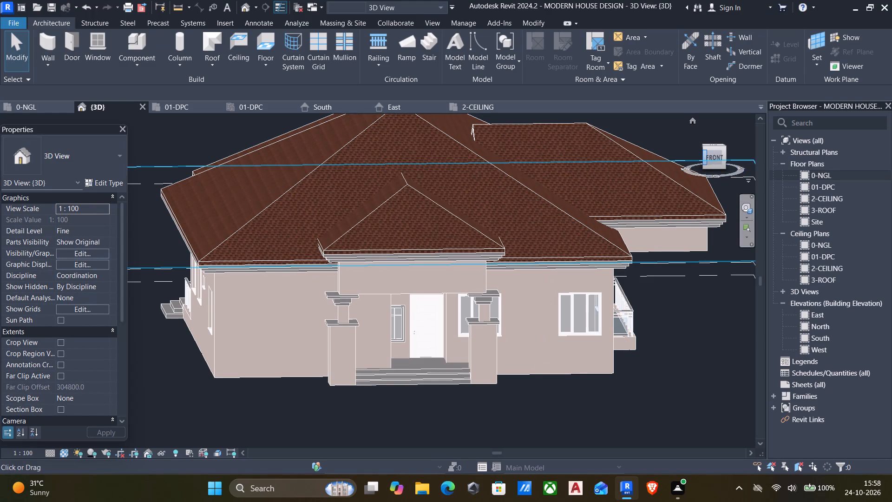
left_click(710, 155)
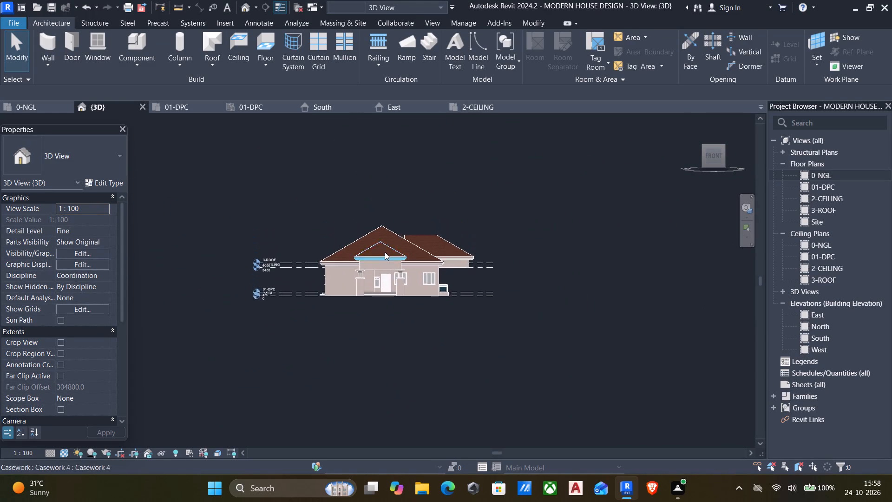
scroll(396, 313, "up", 4)
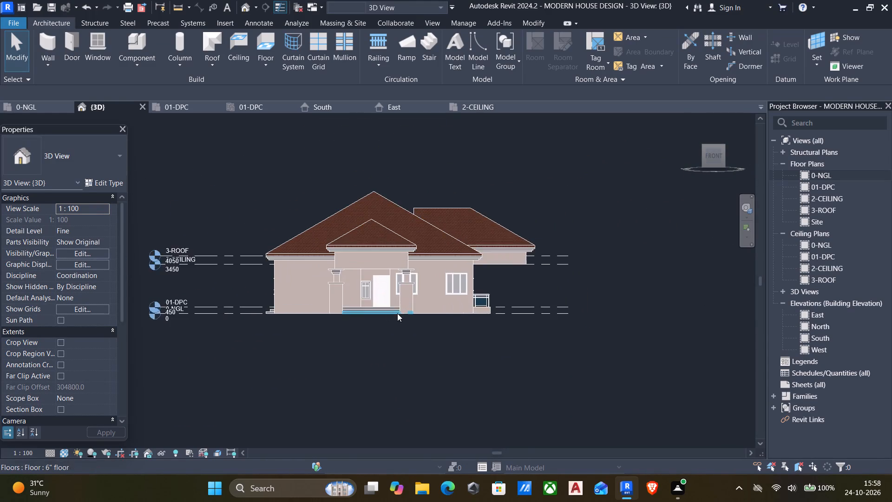
scroll(379, 299, "up", 9)
scroll(422, 353, "down", 5)
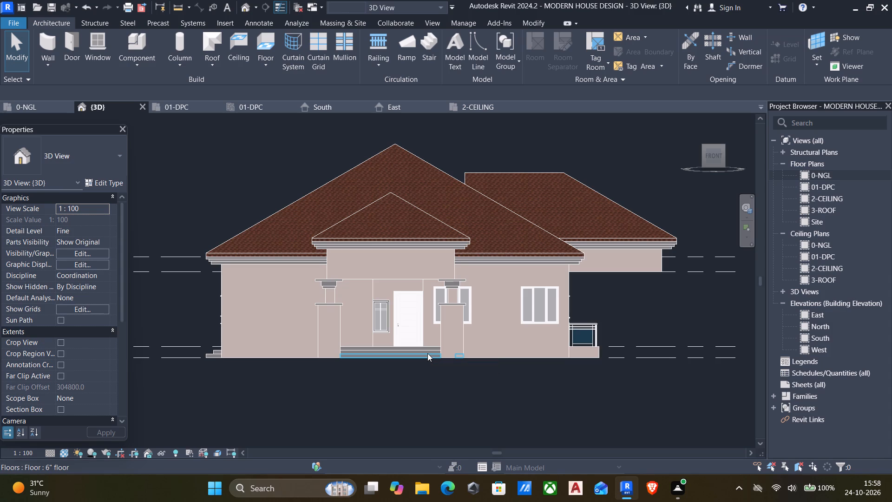
scroll(425, 350, "down", 2)
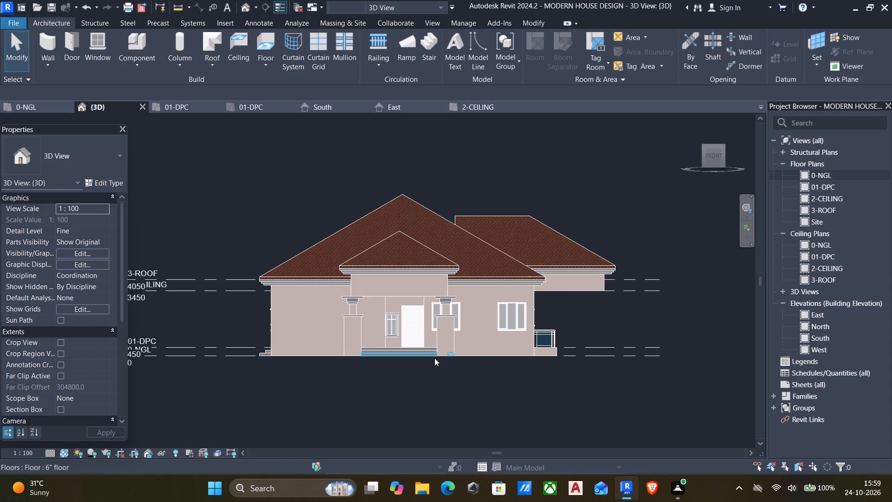
middle_click_drag(435, 358, 439, 380, "shift")
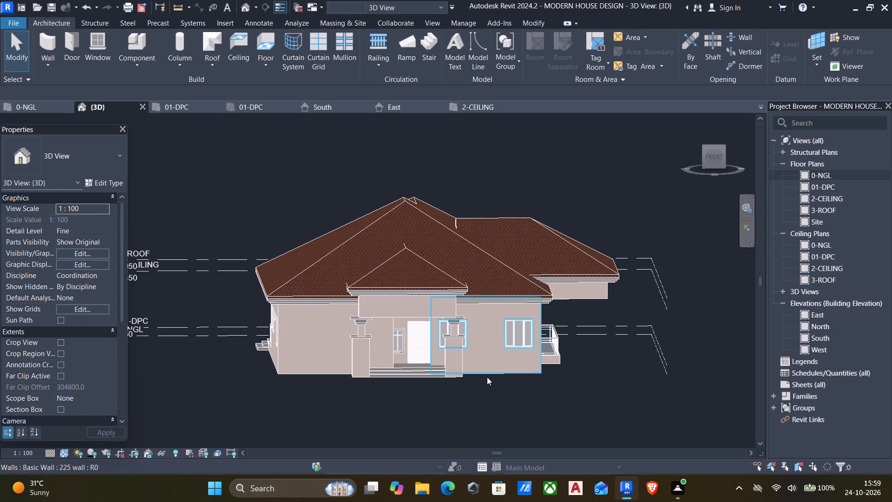
scroll(348, 370, "down", 4)
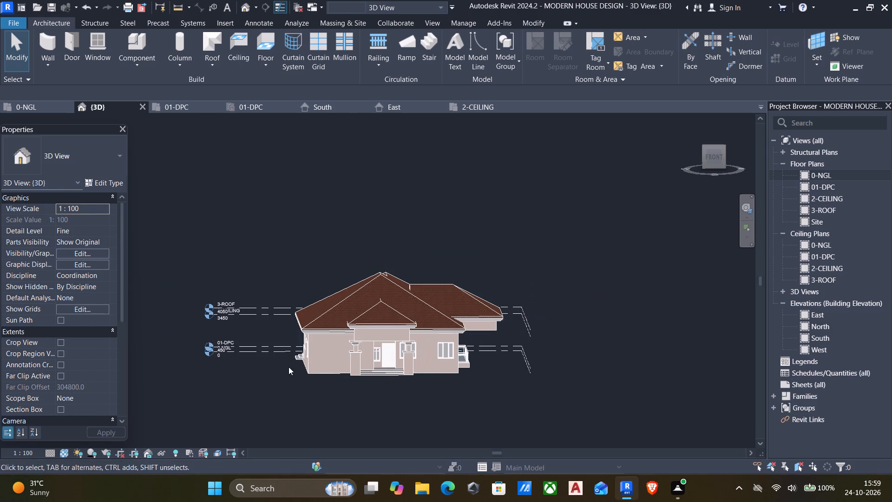
Hide the whole Levels category in the 3D view, starting from the 0-NGL level line.
left_click(715, 160)
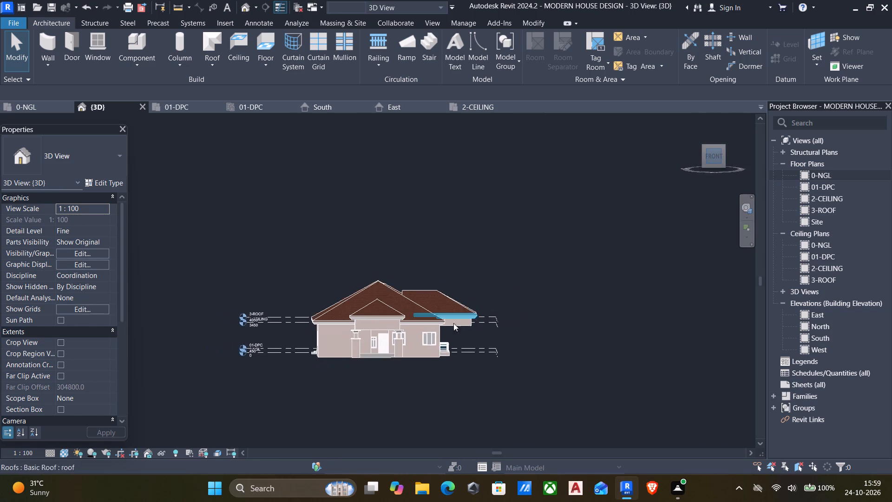
scroll(390, 368, "up", 4)
left_click_drag(251, 369, 231, 335)
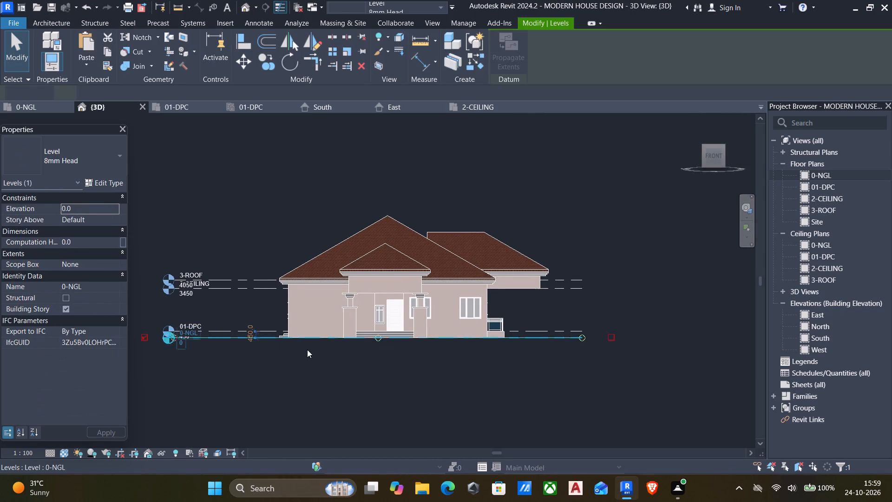
right_click(376, 362)
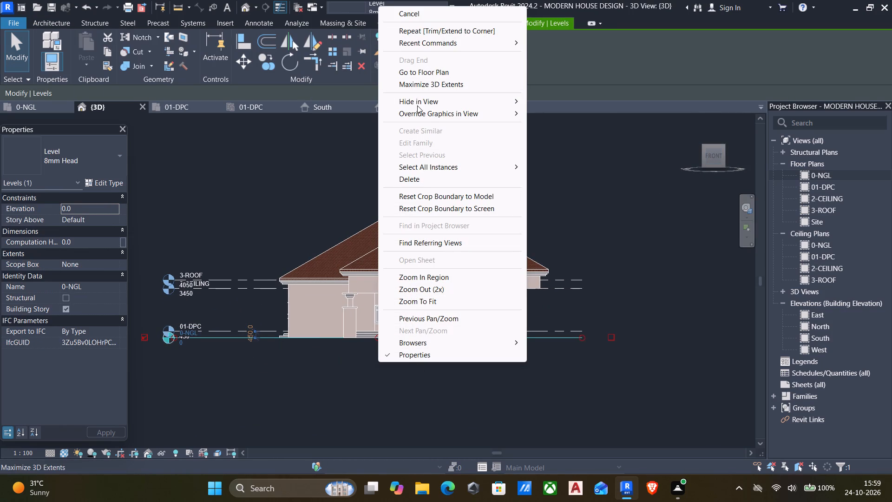
left_click(414, 99)
left_click(549, 114)
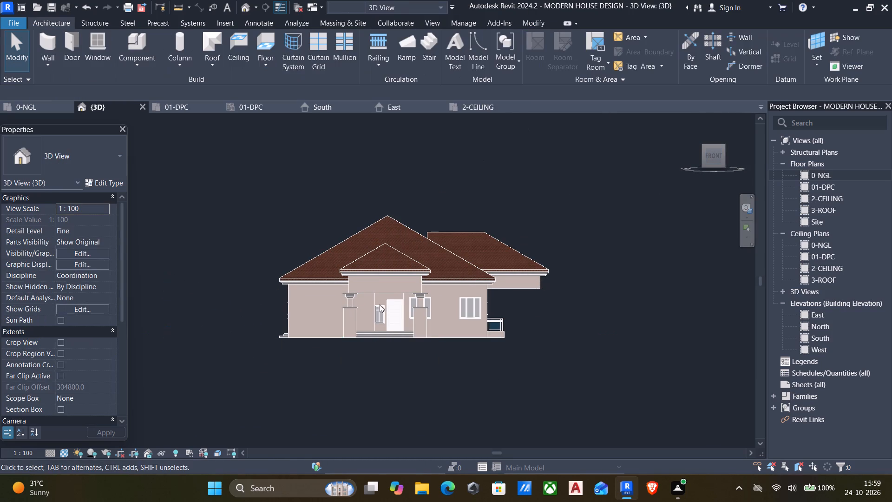
Edit the balcony-side roof's footprint by nudging its inner boundary line deeper into the main roof, and finish the sketch.
middle_click(379, 312)
middle_click_drag(495, 338, 531, 444, "shift")
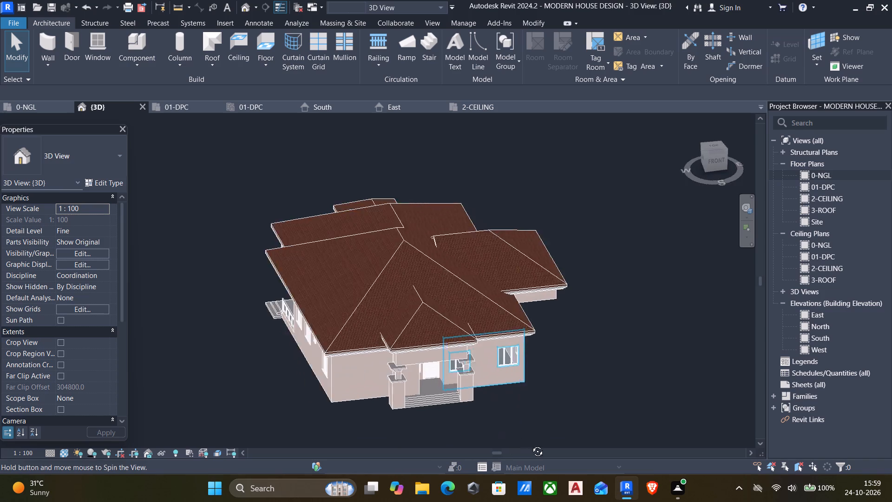
middle_click_drag(531, 444, 416, 501, "shift")
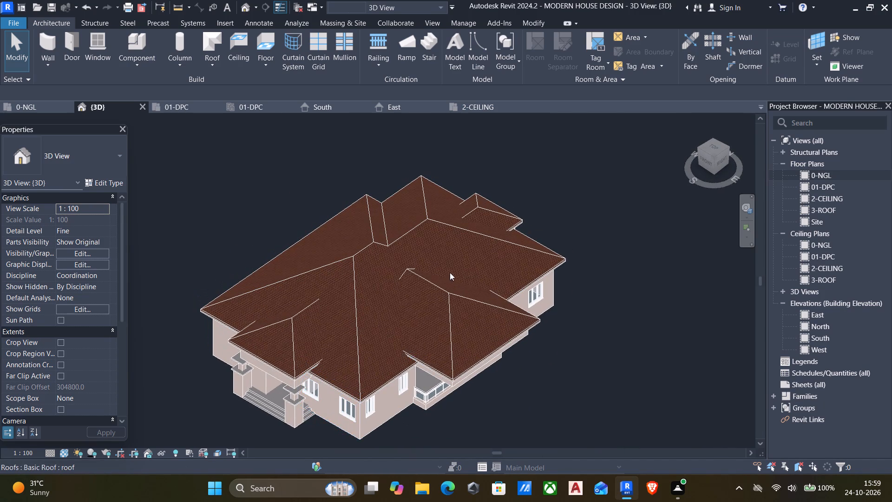
left_click(443, 287)
left_click(501, 44)
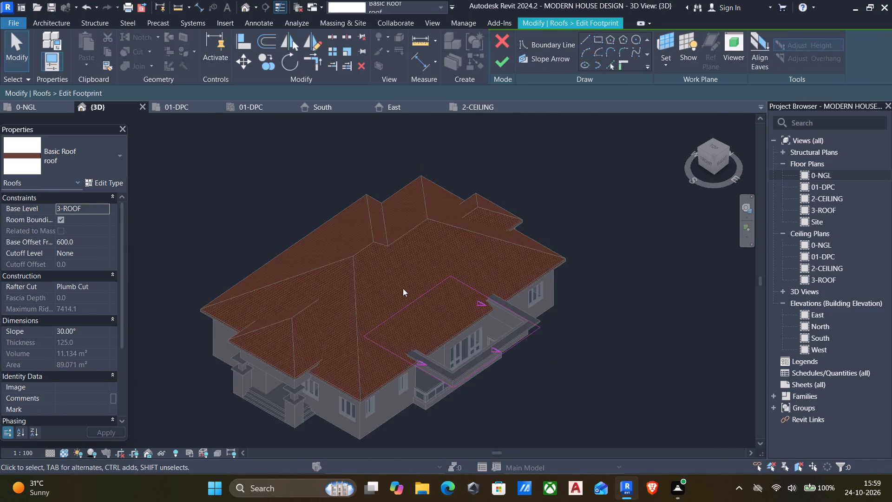
scroll(403, 291, "up", 3)
left_click_drag(440, 320, 356, 280)
key("Left")
key("Left")
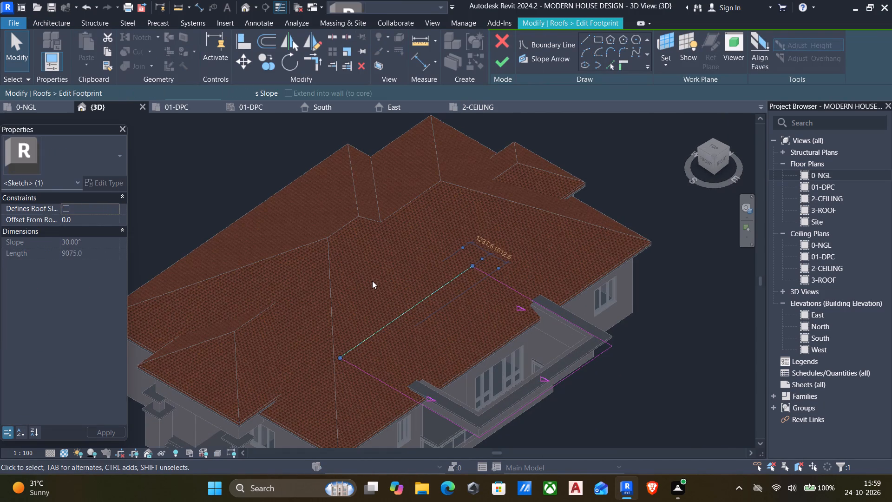
key("Left")
key("Left")
key("Left")
key("Left")
key("Left")
key("Left")
key("Left")
left_click(502, 61)
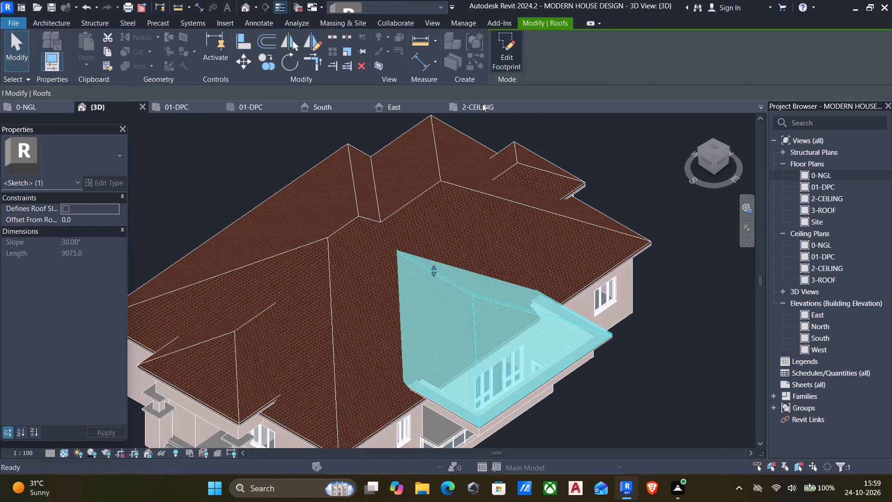
scroll(464, 260, "down", 2)
key("Escape")
Open the footprint sketch of the small hip roof over the front porch for editing.
middle_click_drag(459, 285, 494, 284)
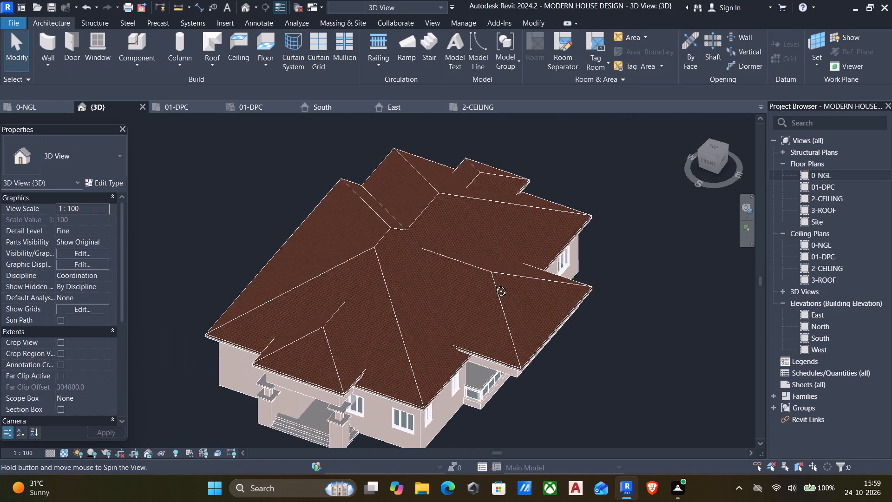
middle_click_drag(494, 284, 538, 277)
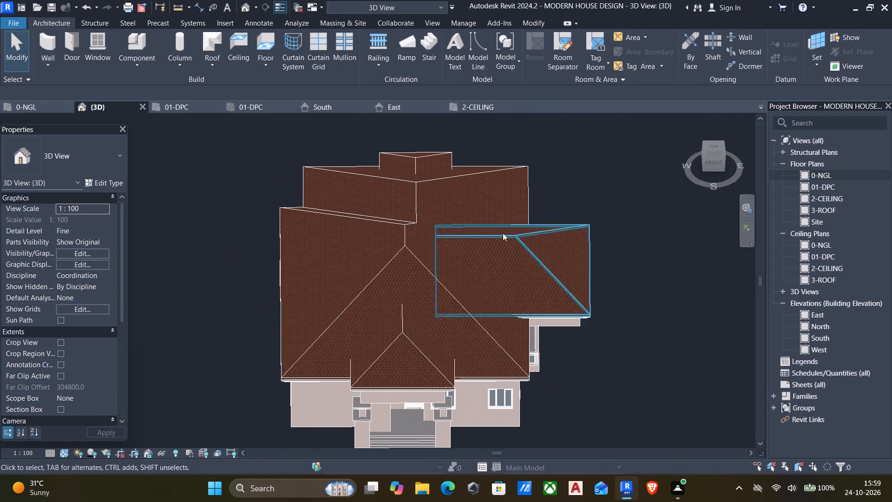
left_click(710, 165)
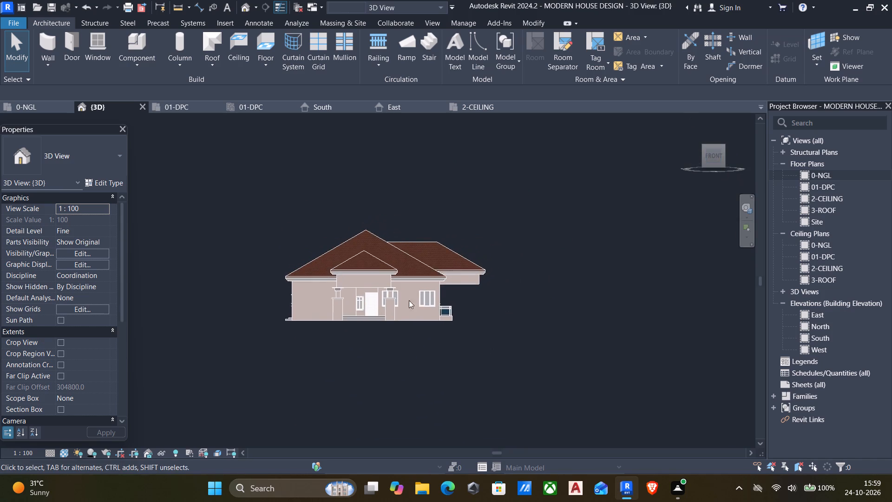
left_click(358, 265)
left_click(357, 258)
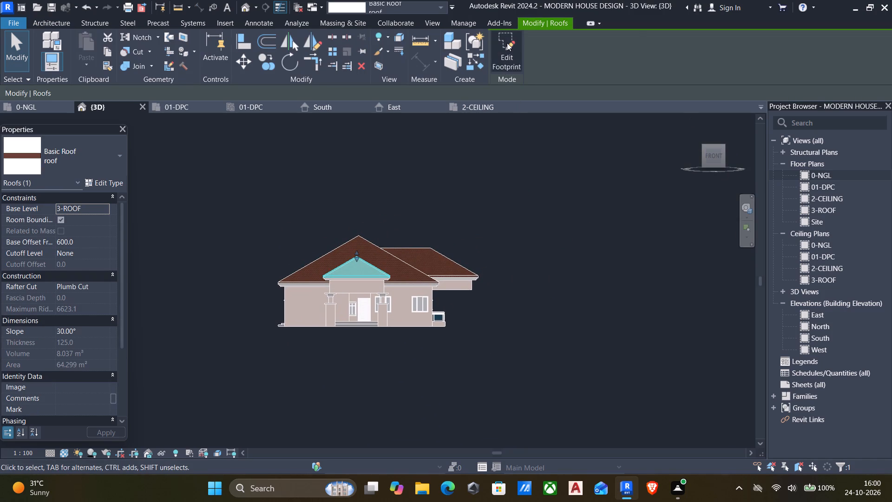
left_click(507, 42)
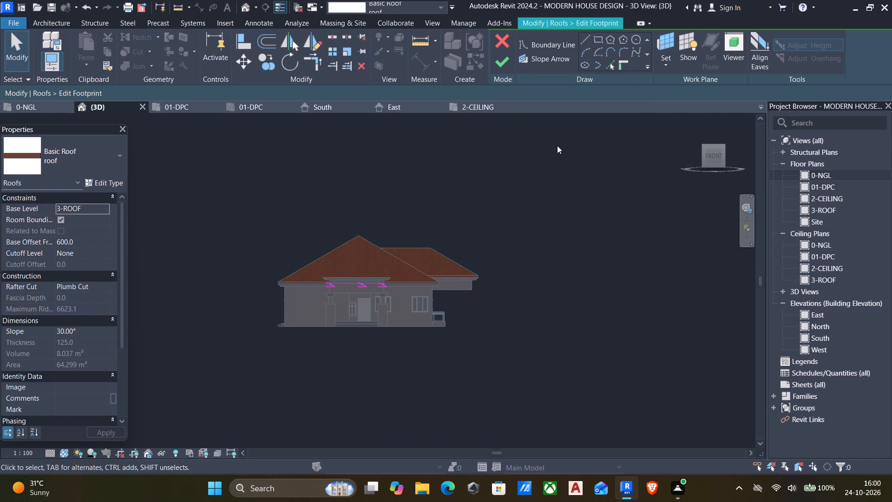
middle_click_drag(599, 244, 594, 390, "shift")
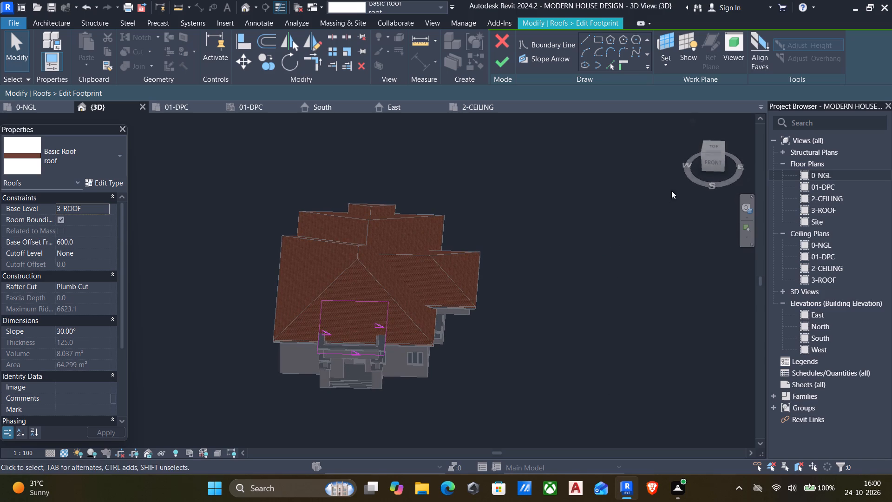
left_click(710, 147)
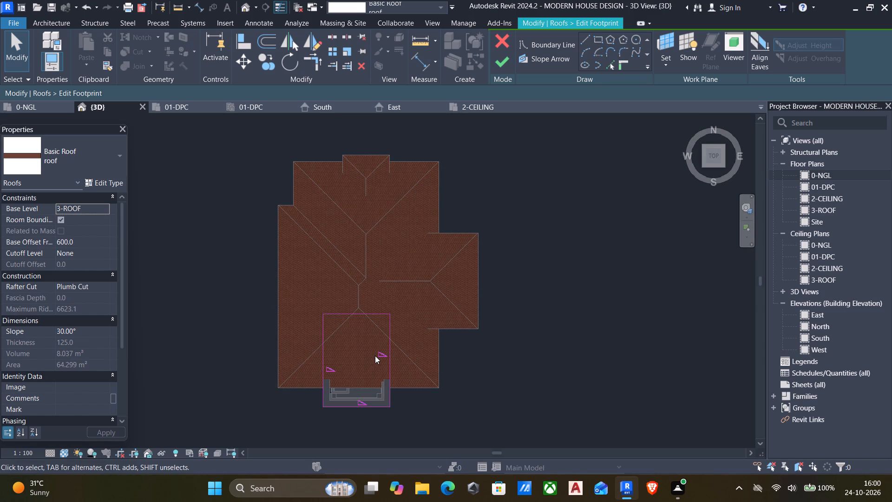
Offset copies of the porch roof footprint's two long side boundary lines inward by 2000.
left_click(266, 43)
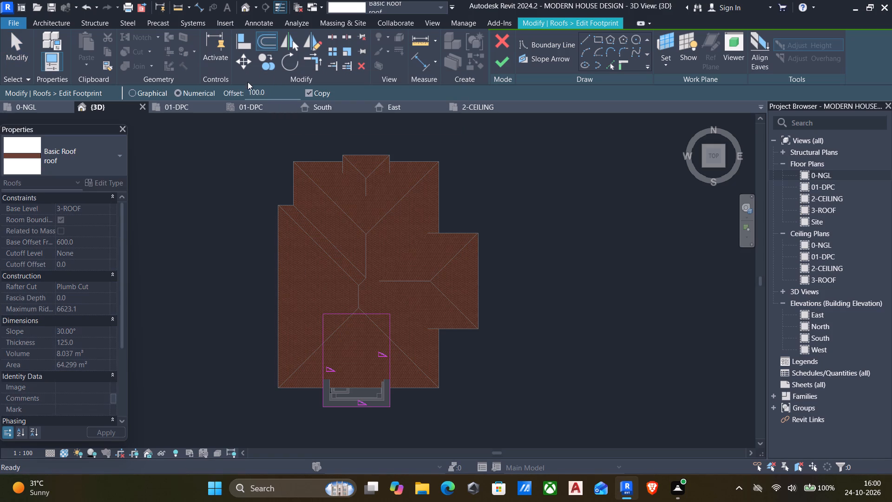
left_click_drag(266, 92, 142, 102)
type("2000")
left_click(325, 351)
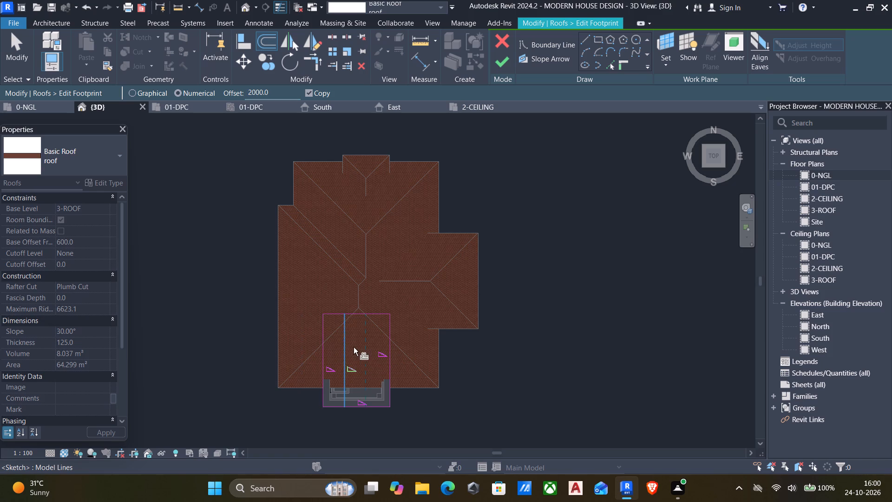
left_click(391, 339)
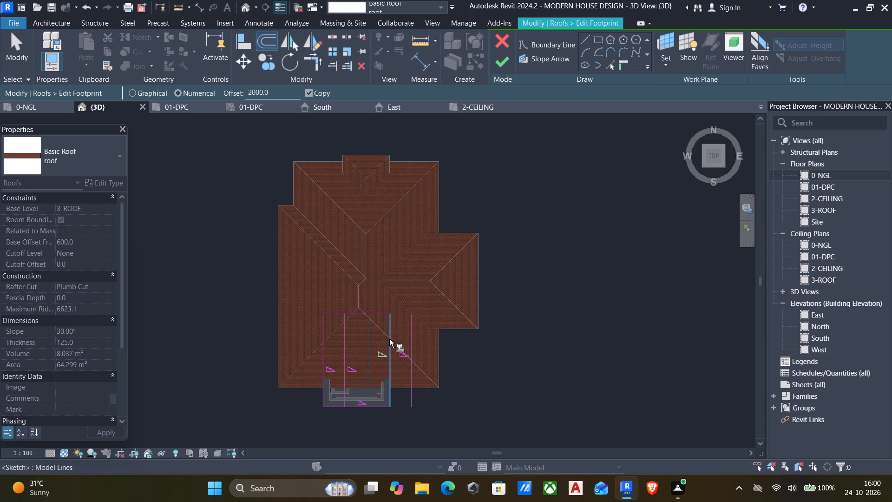
left_click(389, 339)
Offset the two inner side lines in the porch roof footprint a further 500 inward, keeping copies.
scroll(347, 334, "up", 3)
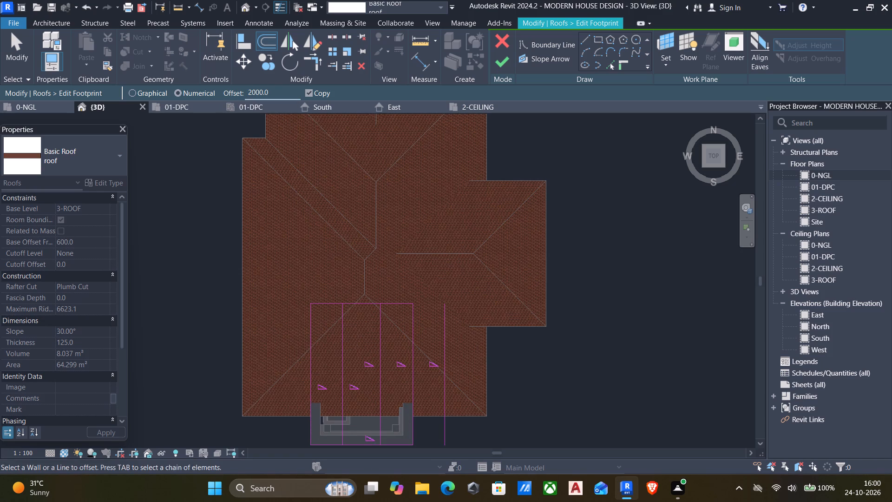
left_click_drag(278, 91, 94, 94)
key("5")
key("0")
key("0")
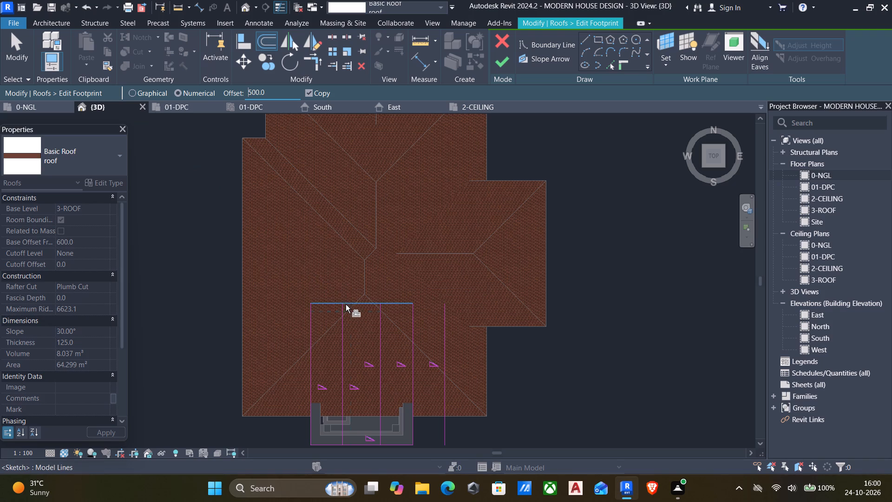
left_click(344, 339)
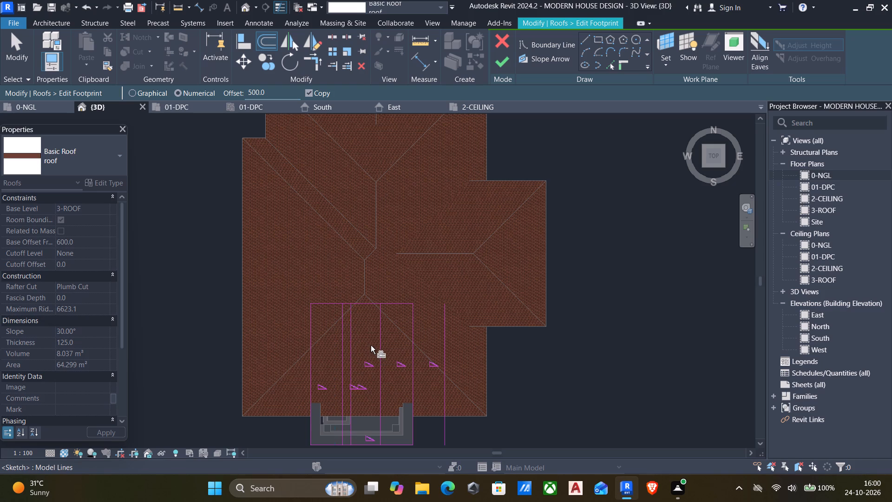
left_click(378, 349)
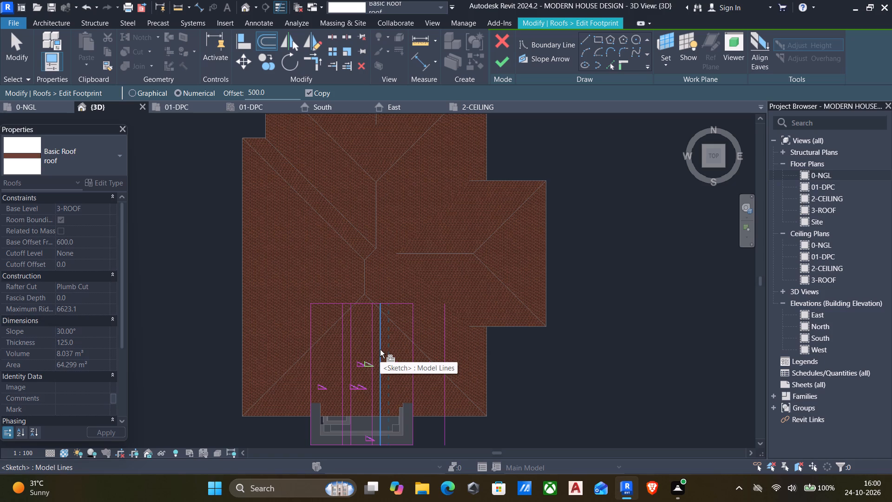
key("Escape")
key("Escape")
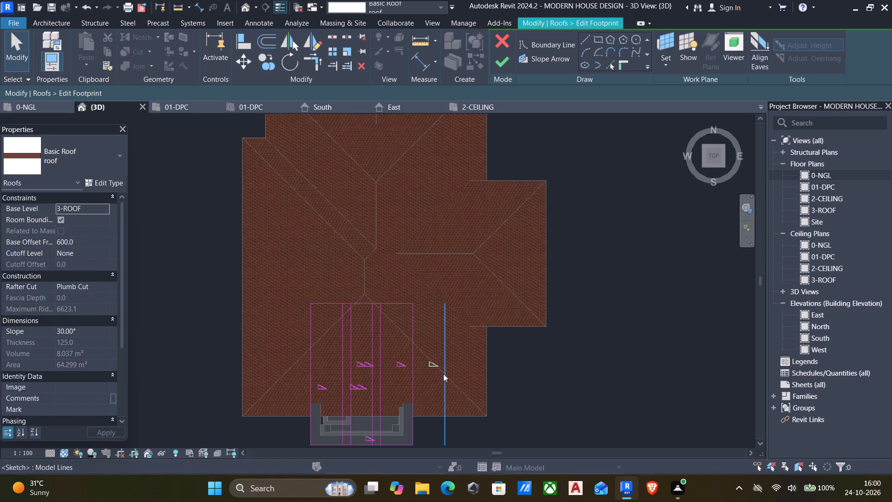
Delete the stray line outside the porch roof footprint and the two inner lines from the 2000 offset.
left_click(443, 374)
key("Delete")
left_click(384, 374)
key("Delete")
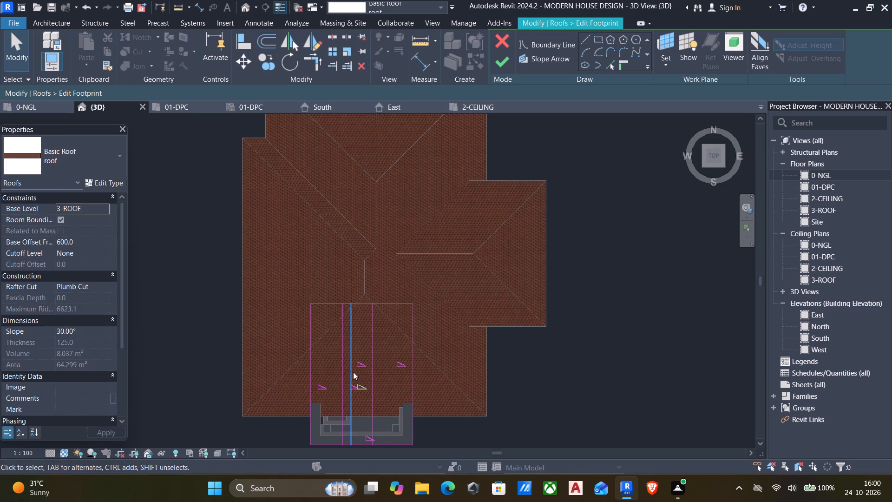
left_click(344, 373)
key("Delete")
Offset copies of the porch roof footprint's back and front boundary lines inward by 1000.
middle_click_drag(478, 397, 485, 339)
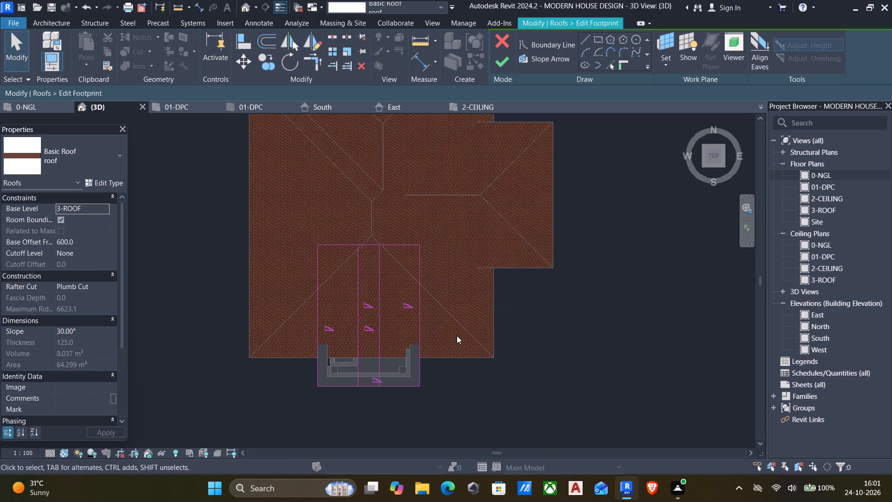
left_click(266, 37)
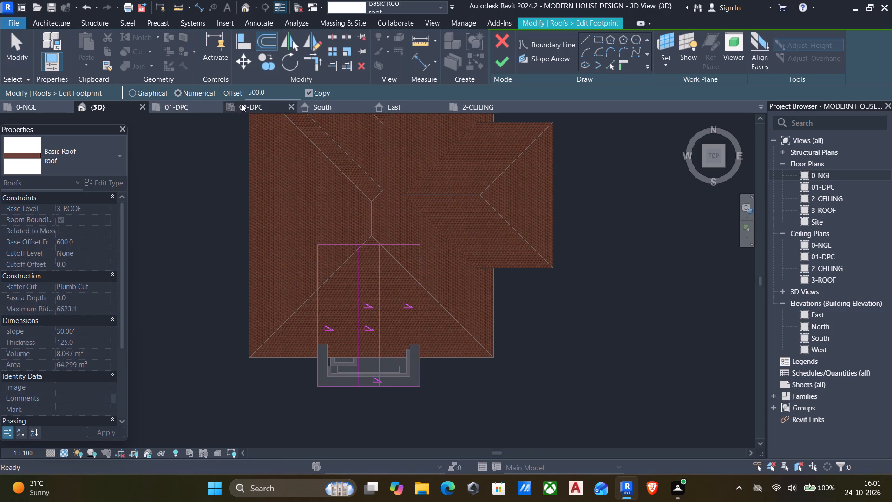
left_click_drag(275, 94, 150, 91)
key("1")
key("0")
key("0")
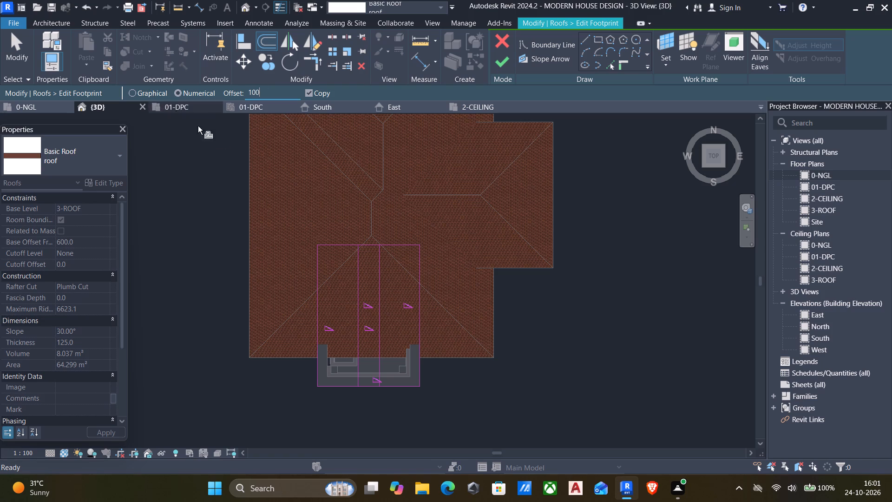
key("0")
left_click_drag(275, 92, 201, 89)
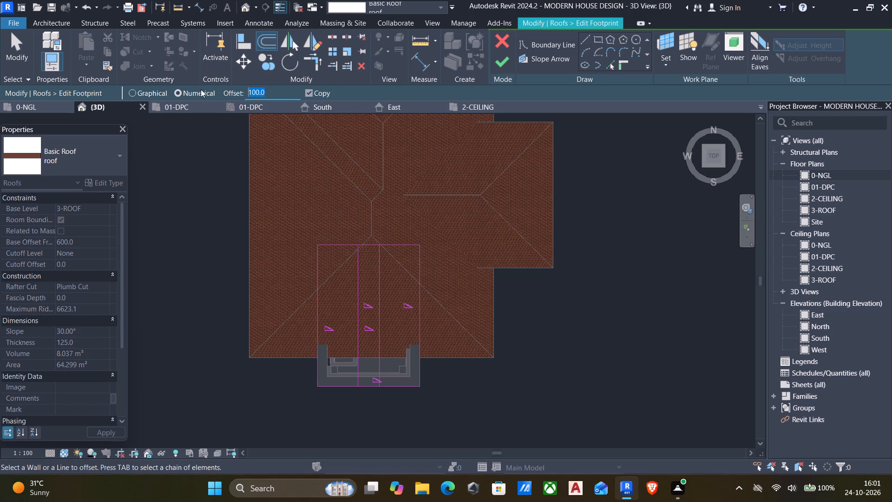
type("100")
key("0")
left_click(372, 245)
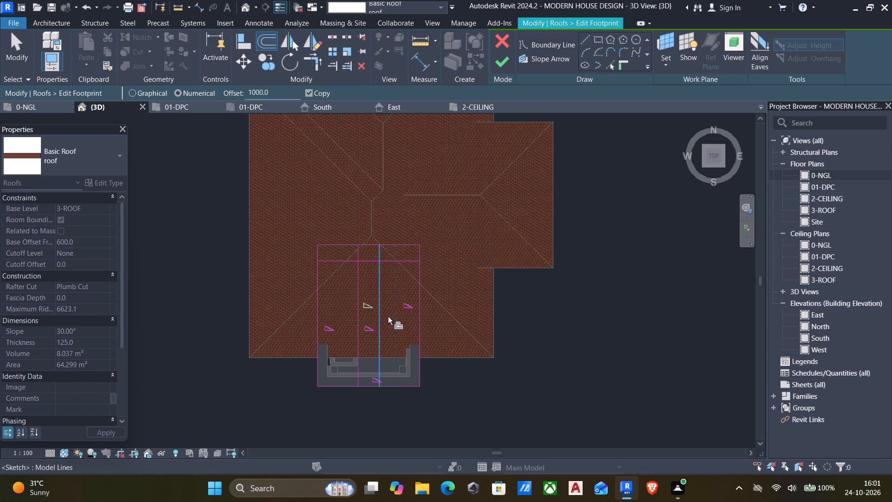
left_click(367, 383)
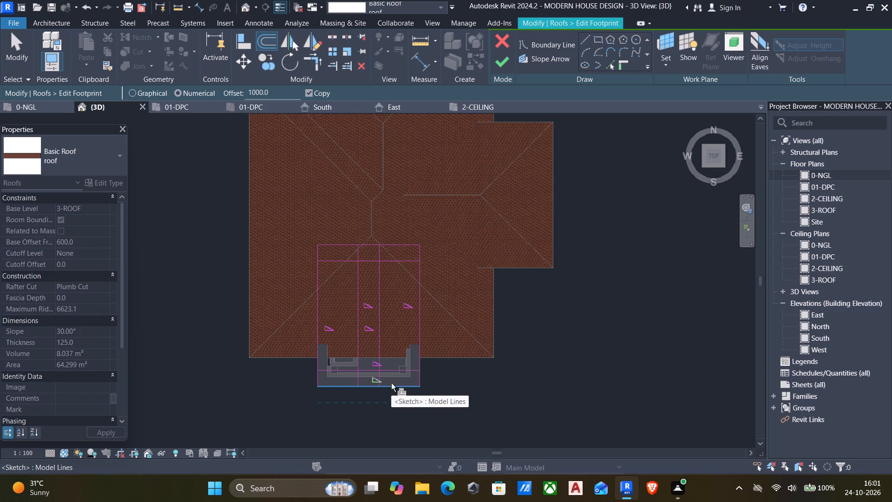
key("Escape")
Trim the four inner offset lines at their corners into one closed rectangle inside the porch roof footprint.
key("t")
key("r")
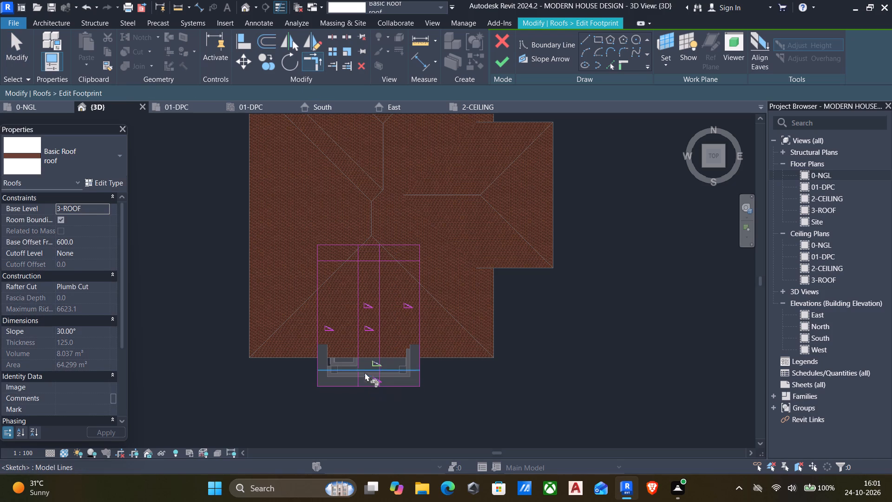
left_click(358, 270)
left_click(362, 258)
left_click(381, 274)
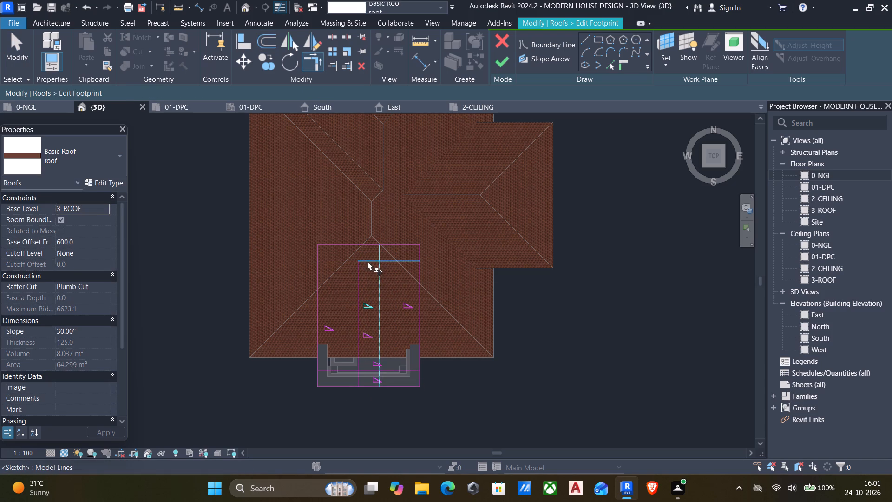
left_click(367, 261)
scroll(385, 349, "up", 4)
left_click(378, 343)
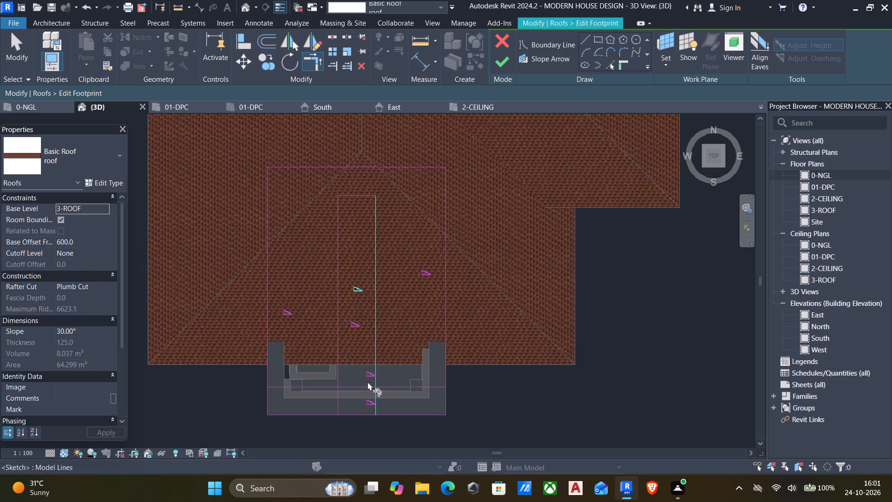
left_click(367, 384)
left_click(353, 385)
left_click(337, 364)
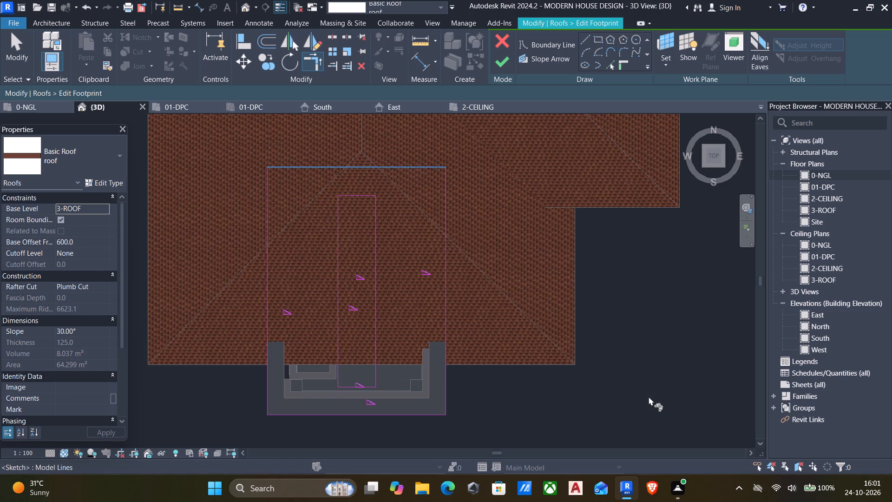
key("Escape")
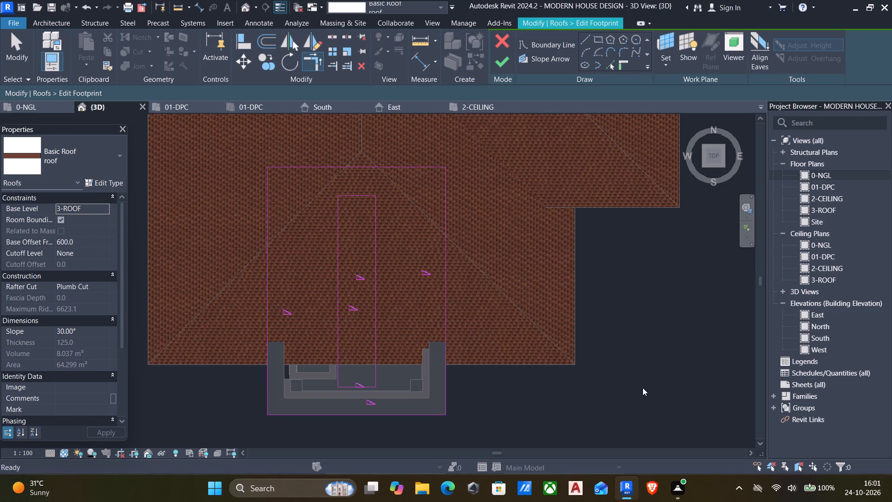
Turn off Defines Roof Slope for all four lines of the inner rectangle in the porch roof footprint.
middle_click_drag(638, 387, 624, 366)
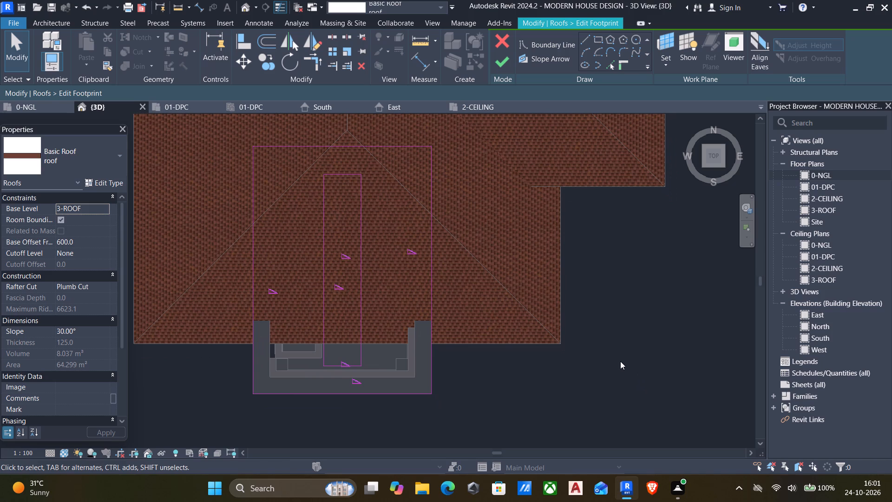
middle_click_drag(620, 361, 598, 344)
scroll(584, 344, "down", 2)
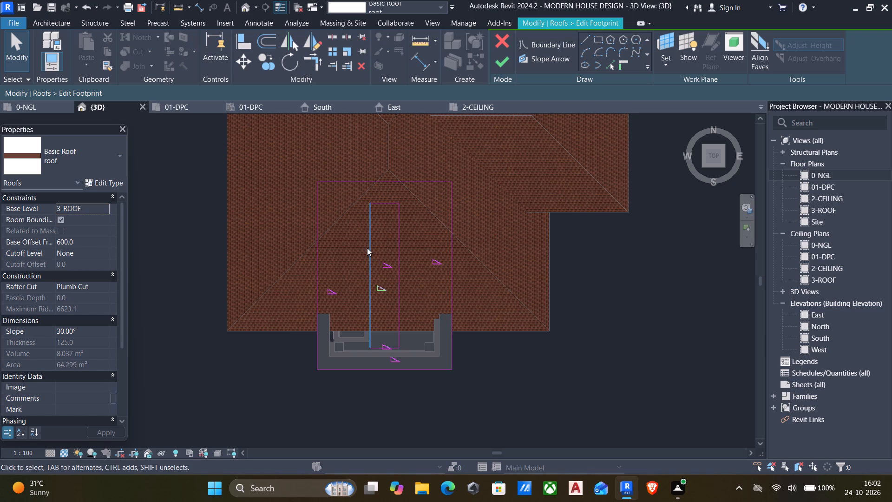
left_click_drag(348, 194, 420, 359)
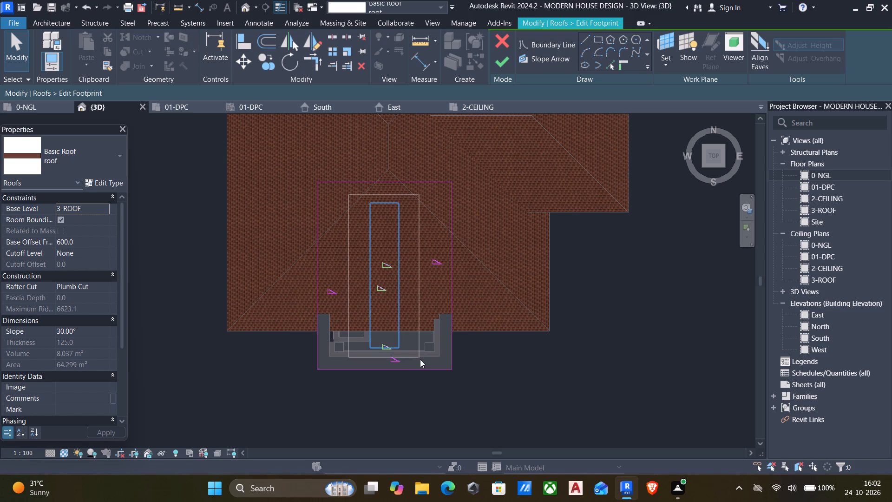
left_click_drag(420, 359, 421, 360)
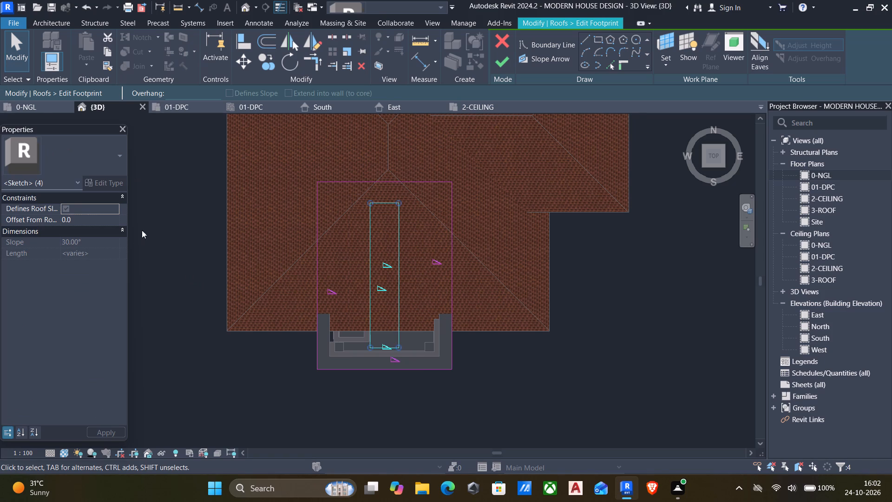
left_click(64, 205)
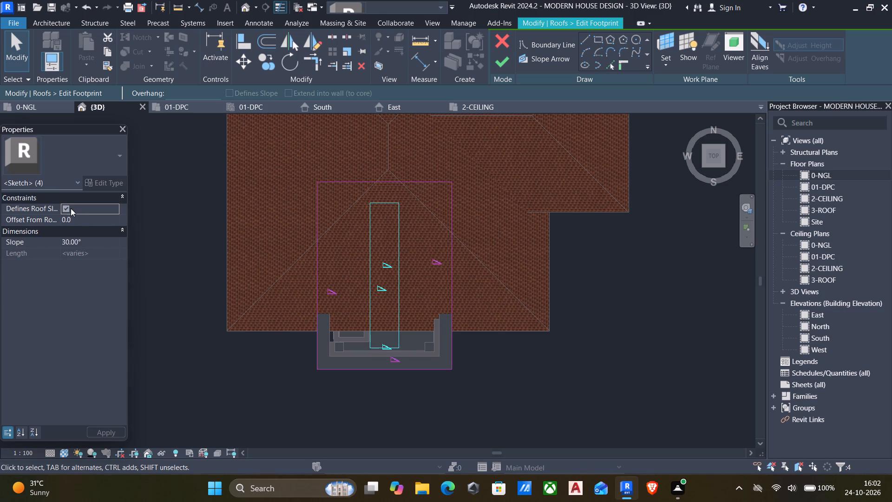
left_click(66, 209)
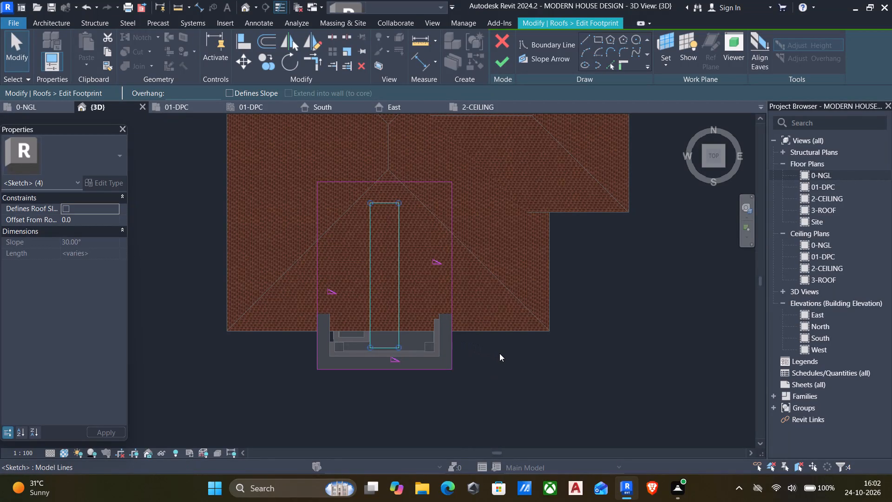
Finish the porch roof's footprint sketch with the inner rectangular loop.
left_click(498, 59)
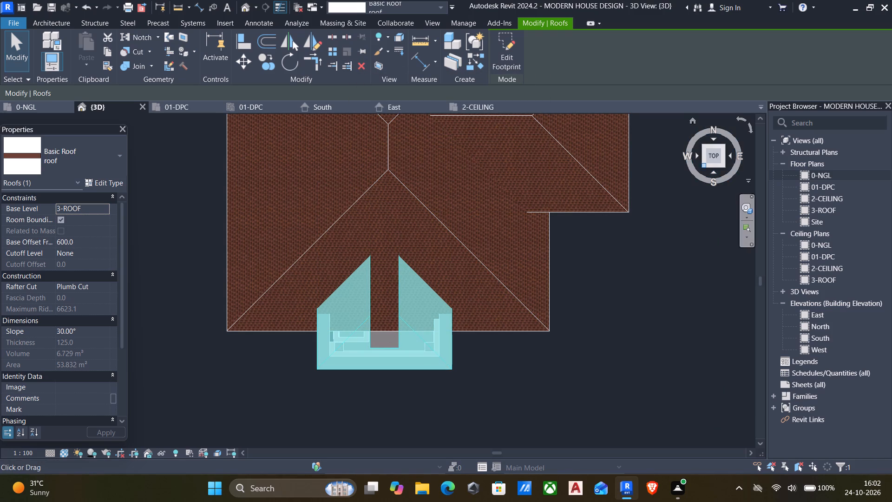
scroll(654, 285, "down", 1)
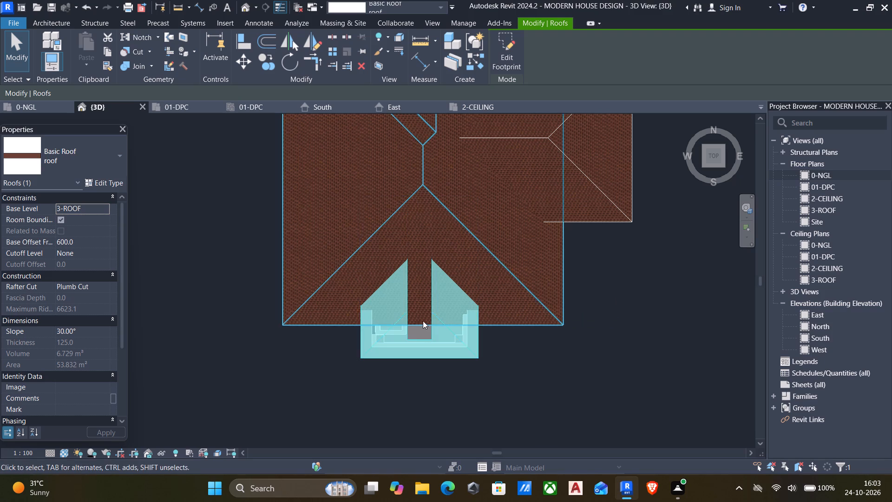
Reopen the porch roof footprint and dimension the distance between the inner rectangle's front line and the front boundary line.
left_click(389, 323)
left_click(502, 41)
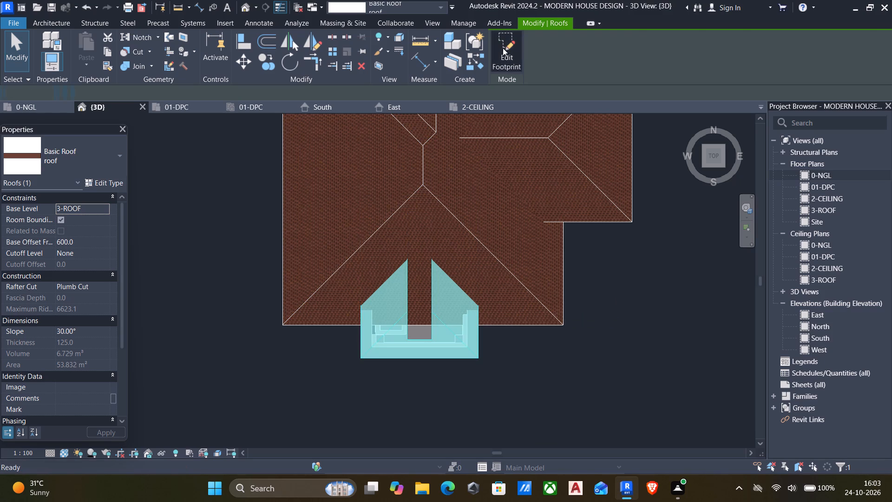
scroll(476, 203, "up", 2)
left_click(403, 378)
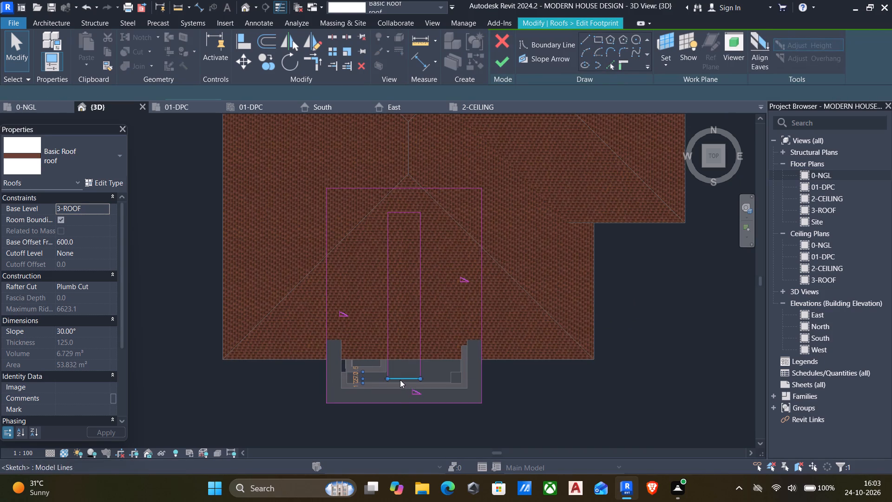
scroll(417, 395, "up", 2)
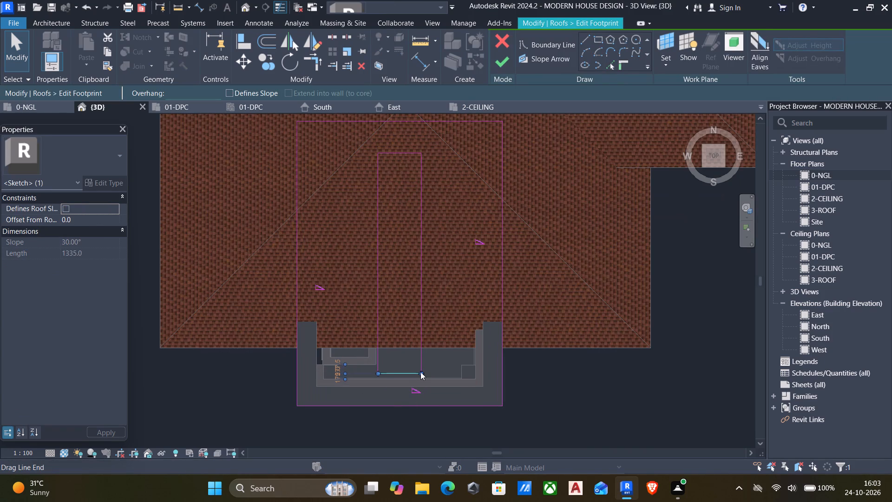
scroll(399, 383, "down", 2)
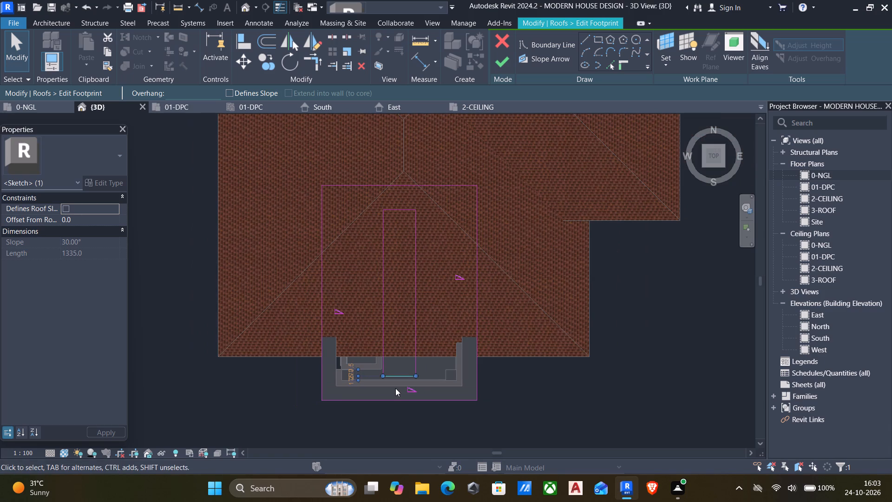
key("d")
key("i")
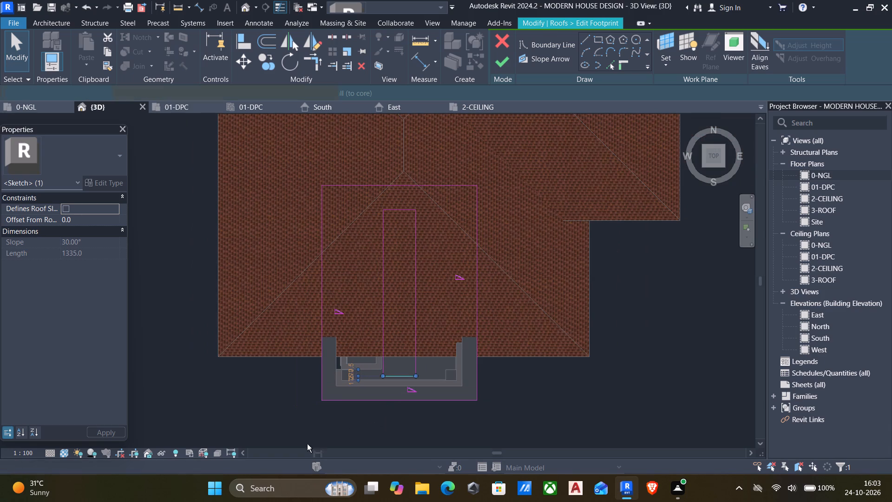
scroll(374, 432, "up", 3)
left_click(403, 346)
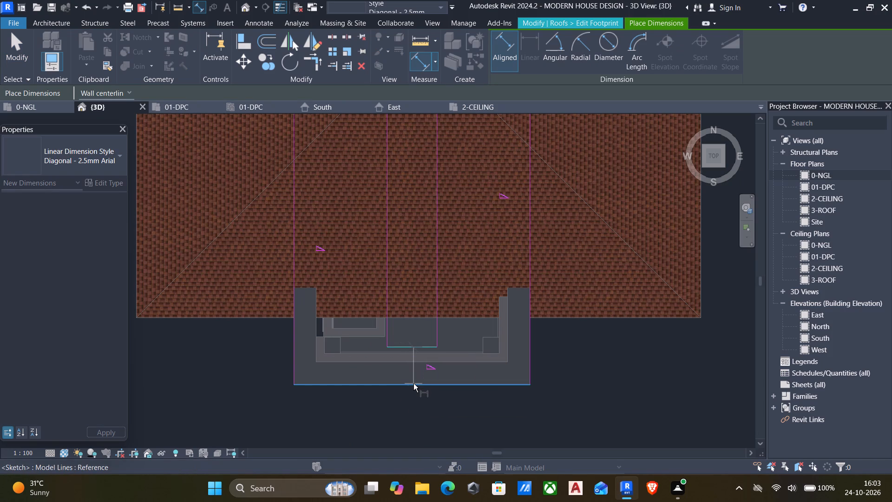
left_click(412, 385)
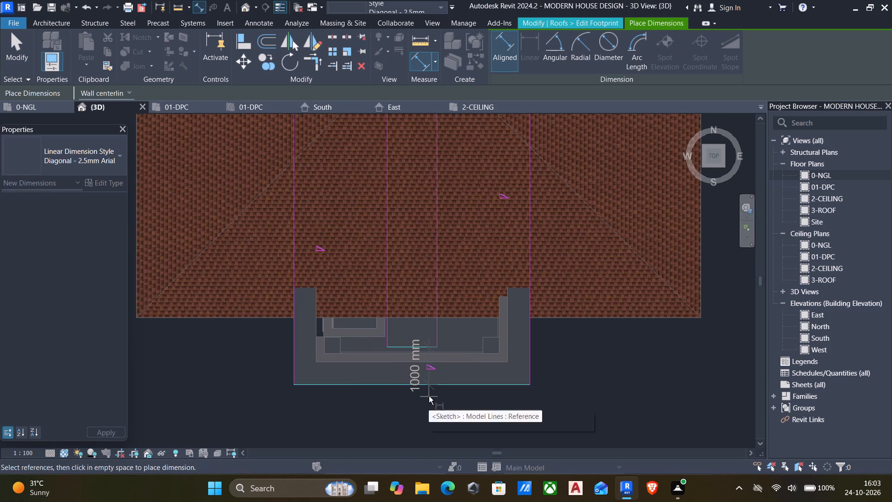
left_click(424, 398)
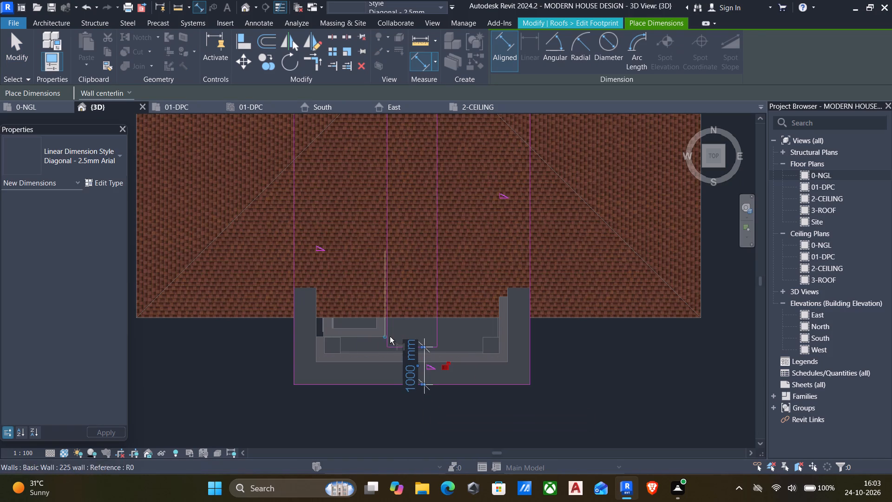
key("Escape")
scroll(390, 337, "up", 5)
key("Escape")
Set the distance from the inner rectangle's front line to the porch roof's front boundary to 2500 mm.
left_click(401, 360)
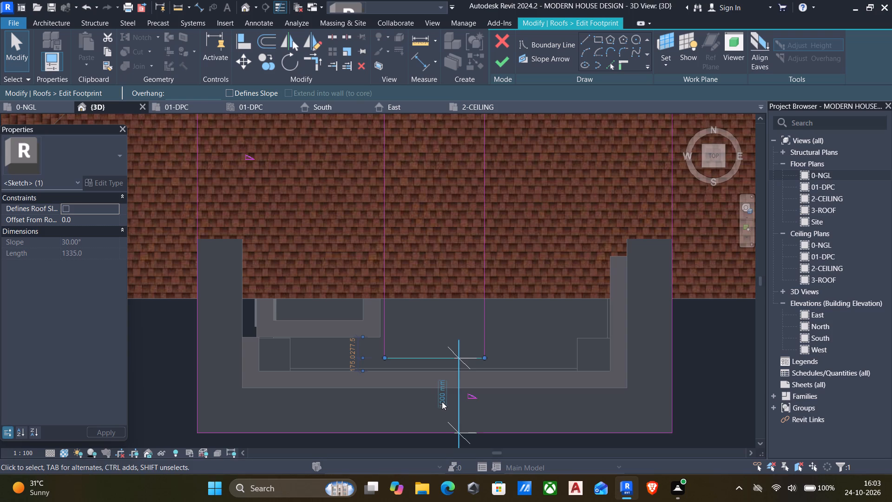
left_click(442, 402)
type("25")
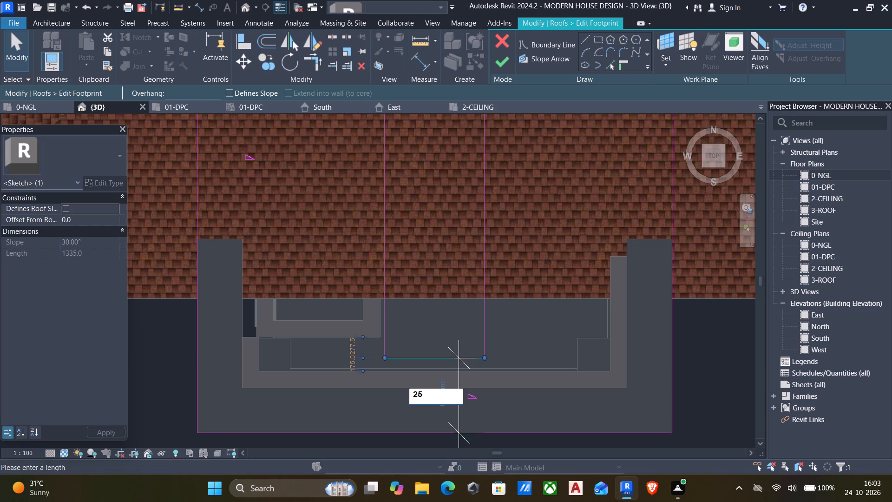
type("00")
key("Return")
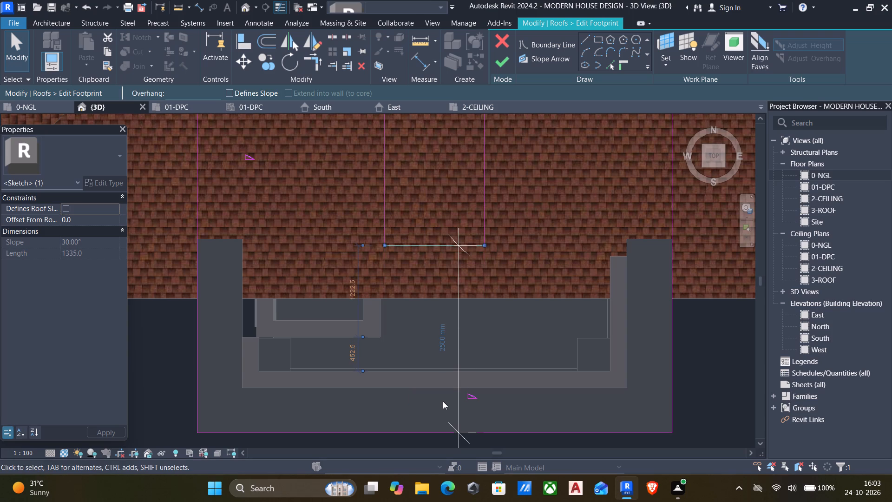
scroll(471, 406, "down", 4)
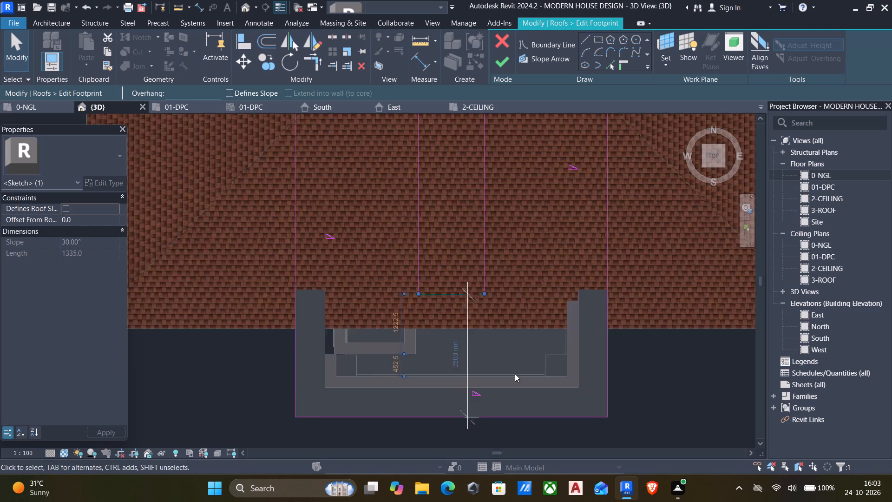
left_click(691, 406)
middle_click_drag(614, 403, 589, 372)
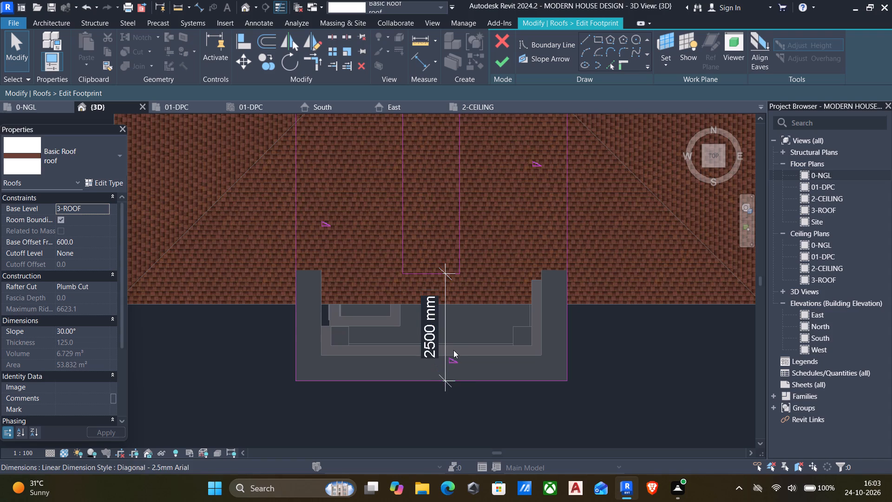
Delete the dimension between the two front lines and finish the porch roof footprint edit.
left_click(446, 346)
key("Delete")
scroll(652, 445, "down", 3)
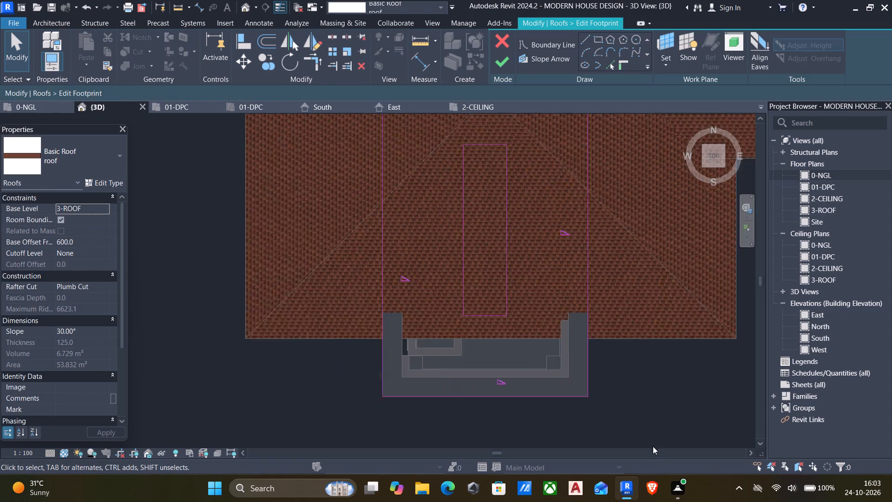
left_click(496, 59)
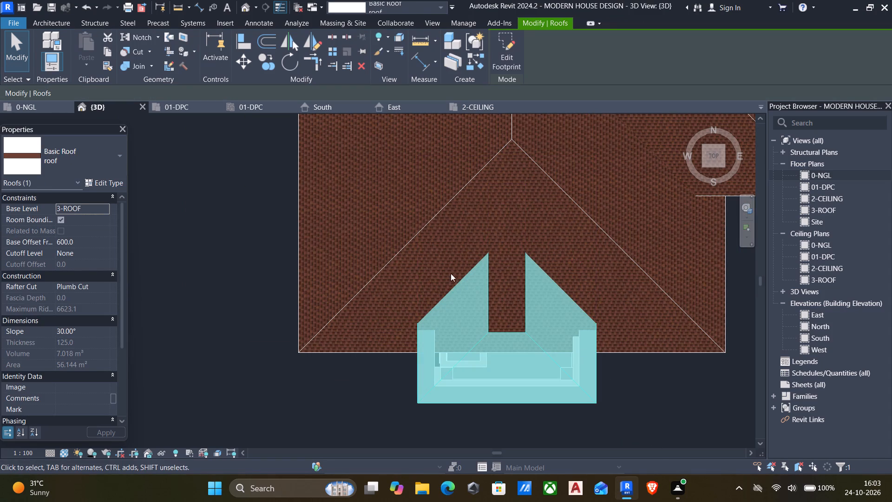
Examine the porch roof's inner opening and its junction with the main roof from several angles, from below and from the top.
left_click(723, 166)
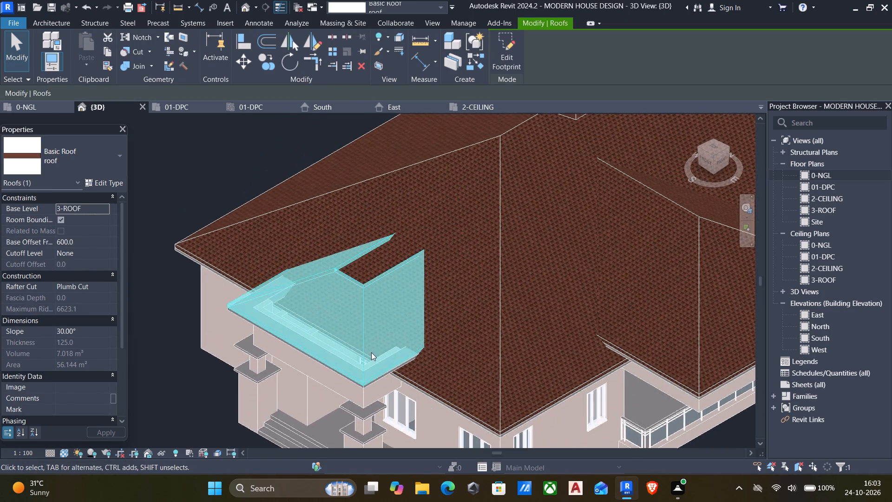
key("Escape")
middle_click_drag(322, 399, 379, 256)
middle_click_drag(341, 349, 607, 301, "shift")
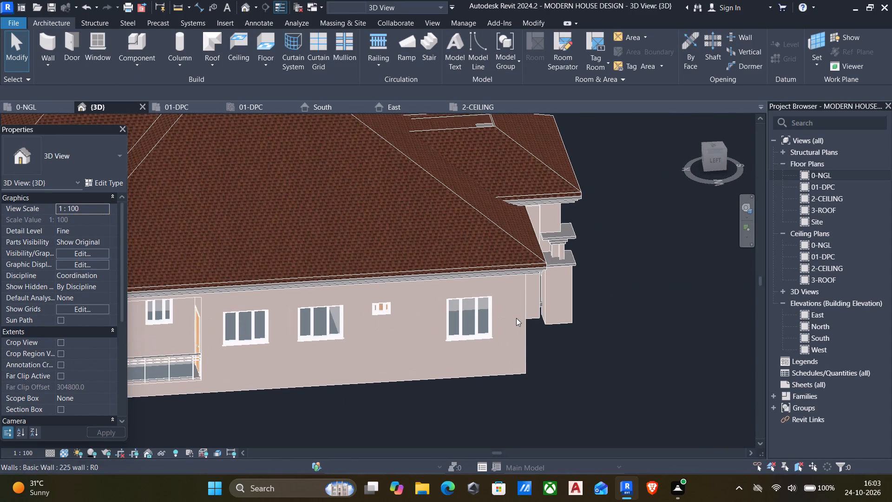
scroll(524, 356, "down", 3)
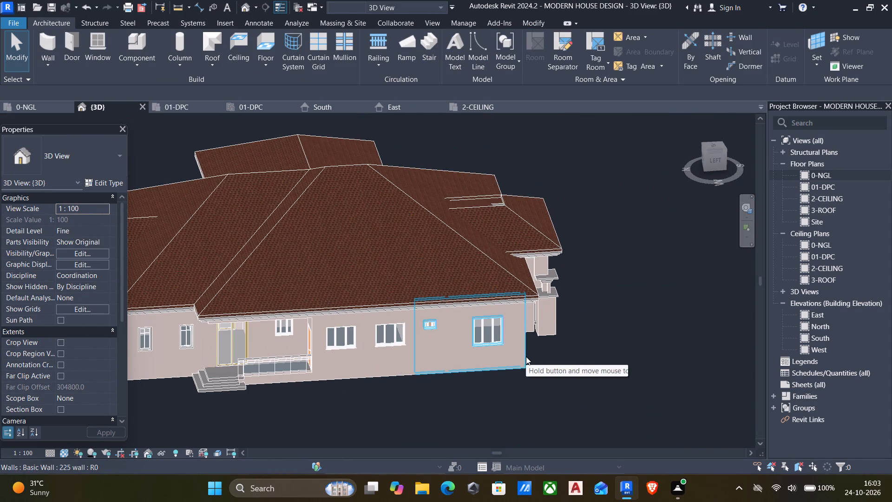
middle_click_drag(470, 364, 449, 364, "shift")
middle_click_drag(429, 363, 321, 349, "shift")
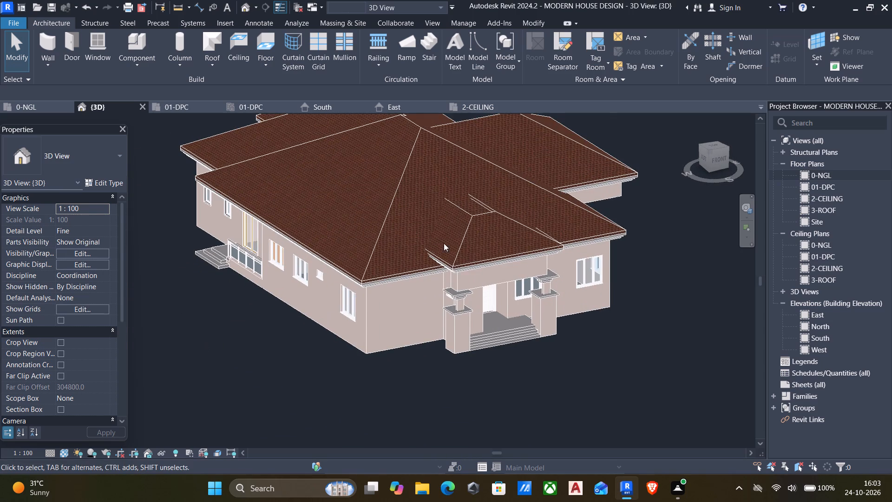
middle_click_drag(443, 243, 152, 322, "shift")
scroll(492, 210, "up", 5)
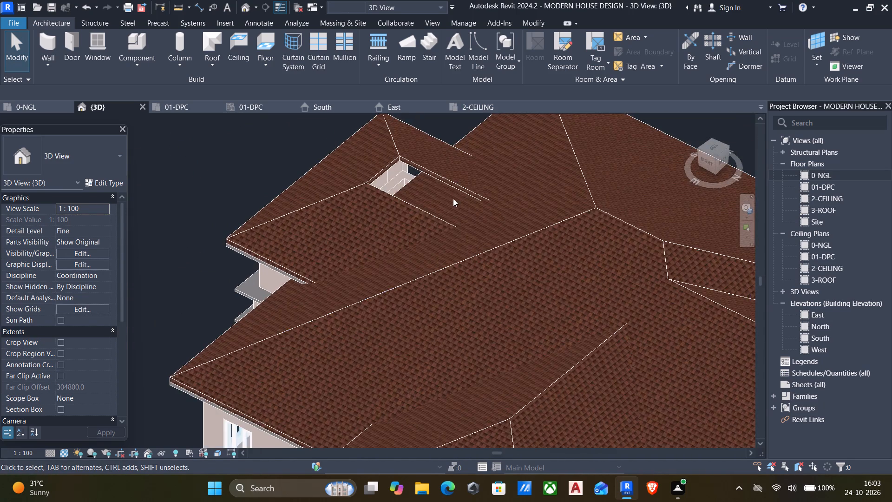
scroll(434, 181, "up", 5)
middle_click_drag(368, 204, 262, 215, "shift")
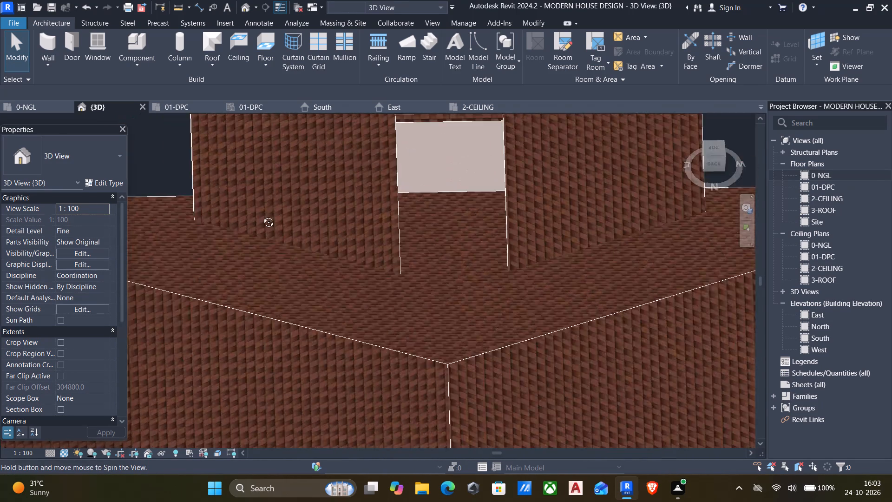
middle_click_drag(262, 215, 157, 168, "shift")
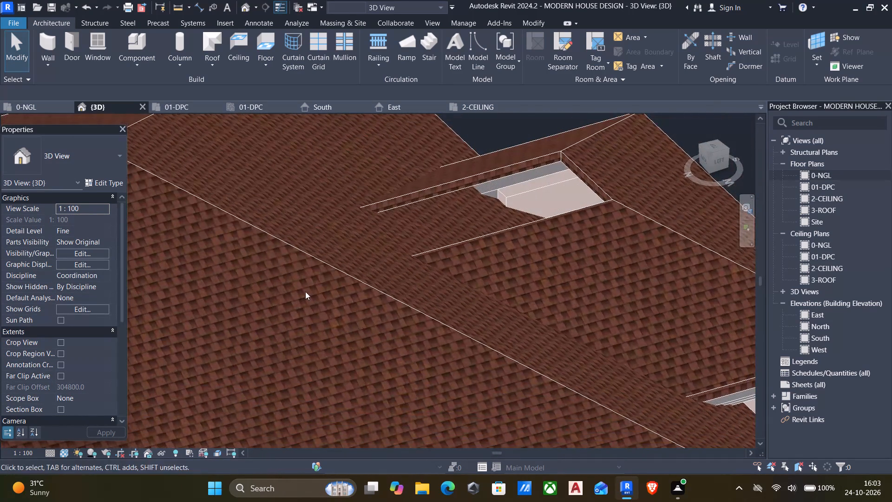
middle_click_drag(404, 341, 265, 171)
middle_click_drag(431, 331, 341, 171, "shift")
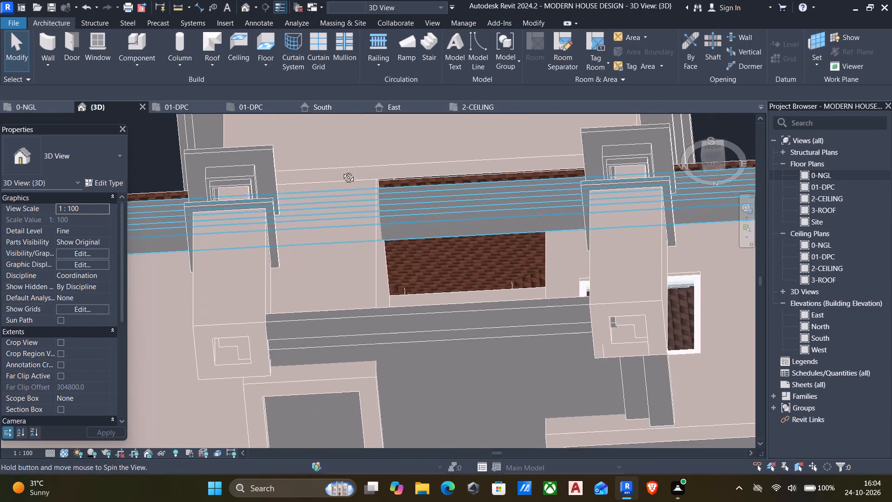
middle_click_drag(341, 171, 551, 492, "shift")
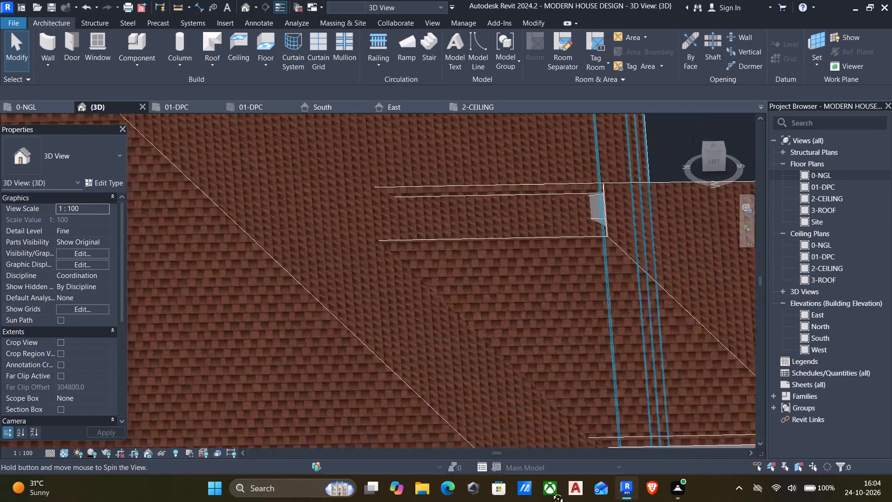
middle_click_drag(551, 492, 259, 405, "shift")
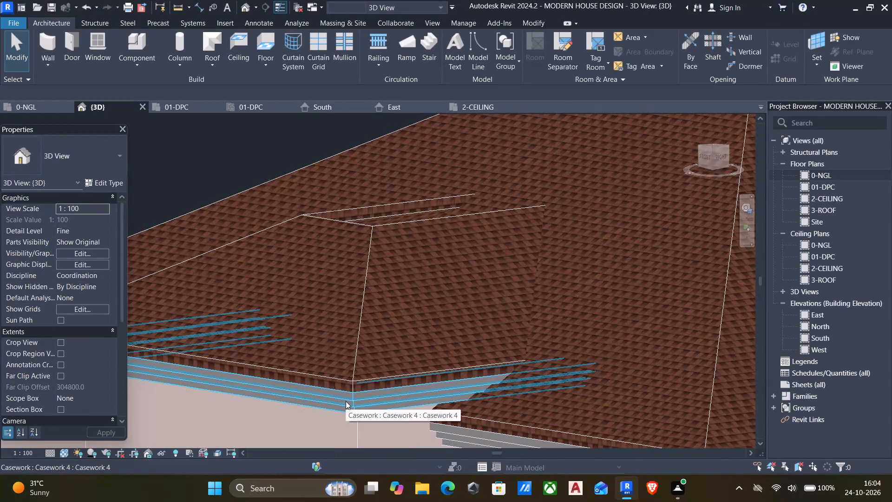
scroll(470, 272, "down", 4)
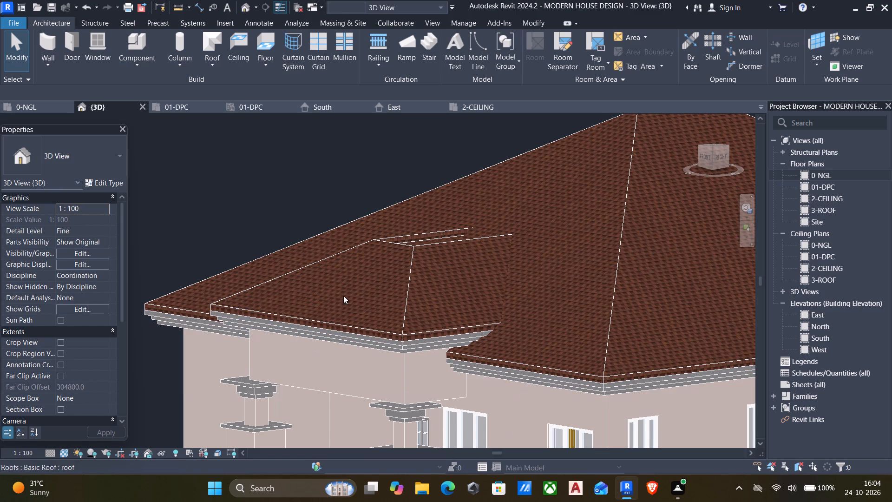
scroll(339, 294, "down", 2)
middle_click_drag(352, 342, 364, 364, "shift")
middle_click_drag(377, 387, 458, 451, "shift")
middle_click_drag(418, 347, 395, 434, "shift")
left_click(714, 150)
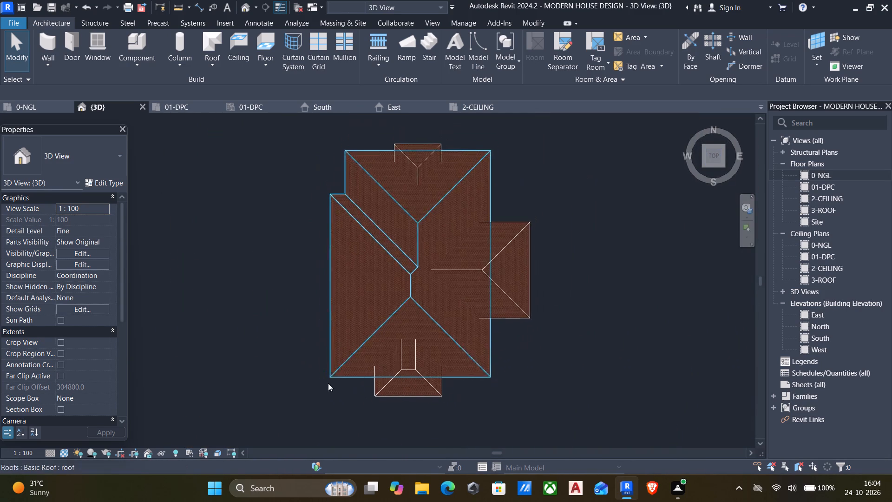
scroll(353, 382, "up", 3)
middle_click_drag(346, 384, 383, 357)
scroll(391, 354, "up", 4)
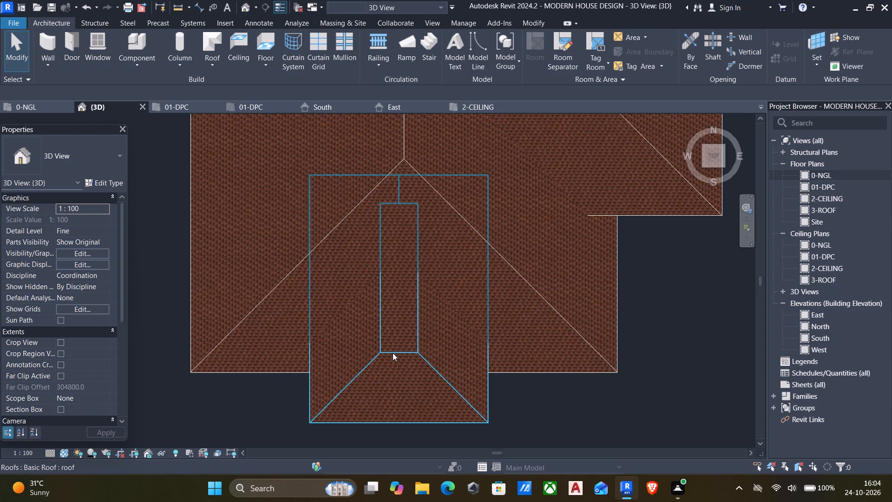
left_click(402, 353)
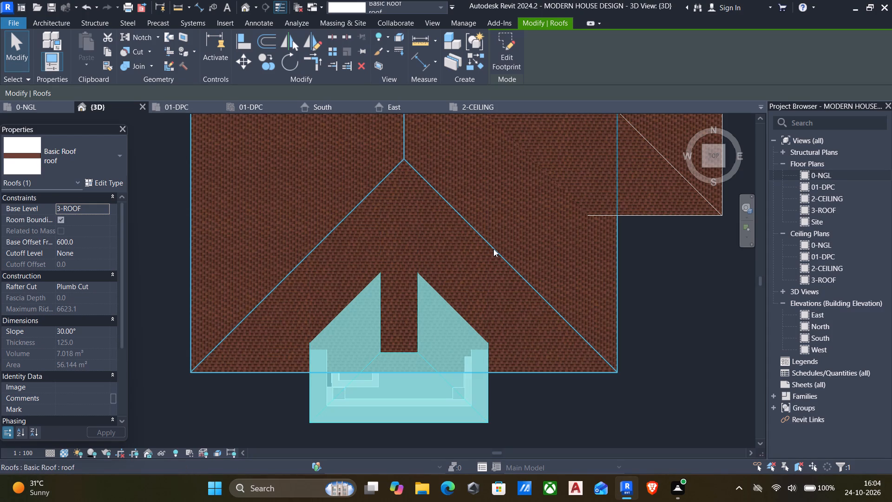
left_click(668, 296)
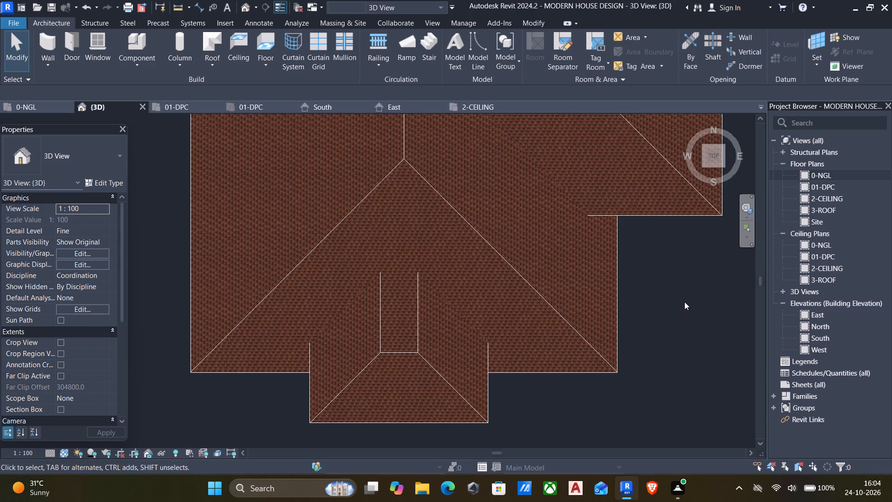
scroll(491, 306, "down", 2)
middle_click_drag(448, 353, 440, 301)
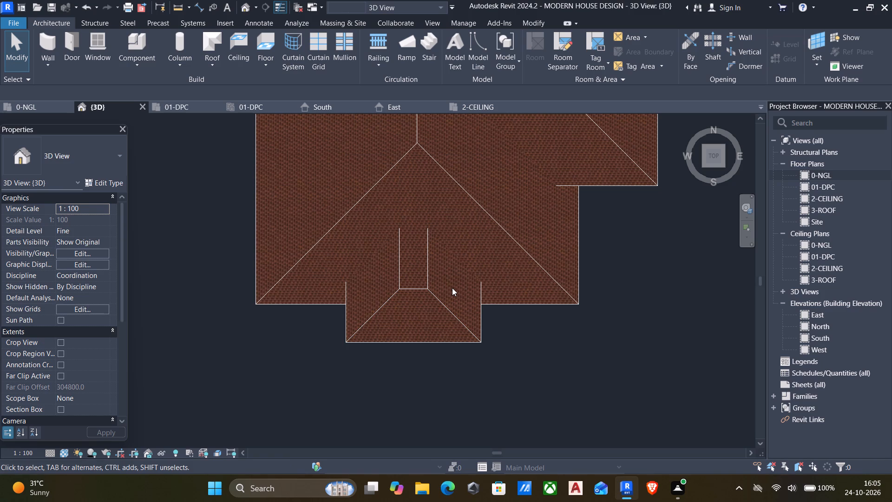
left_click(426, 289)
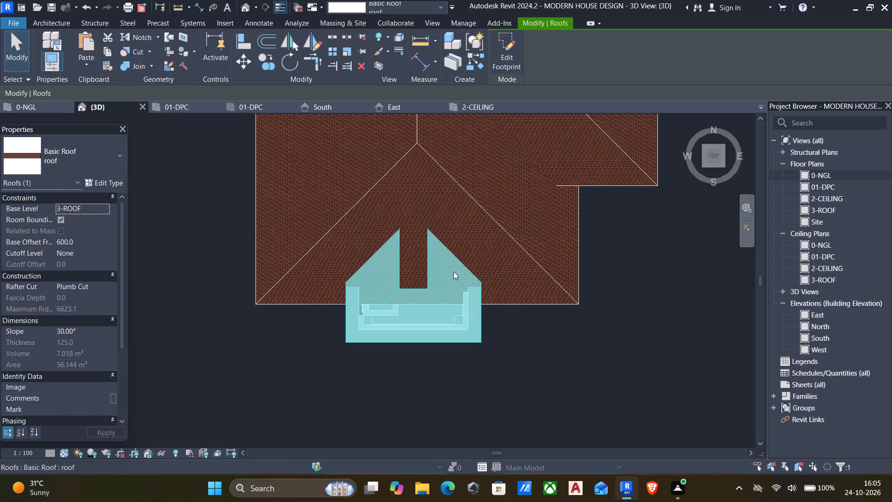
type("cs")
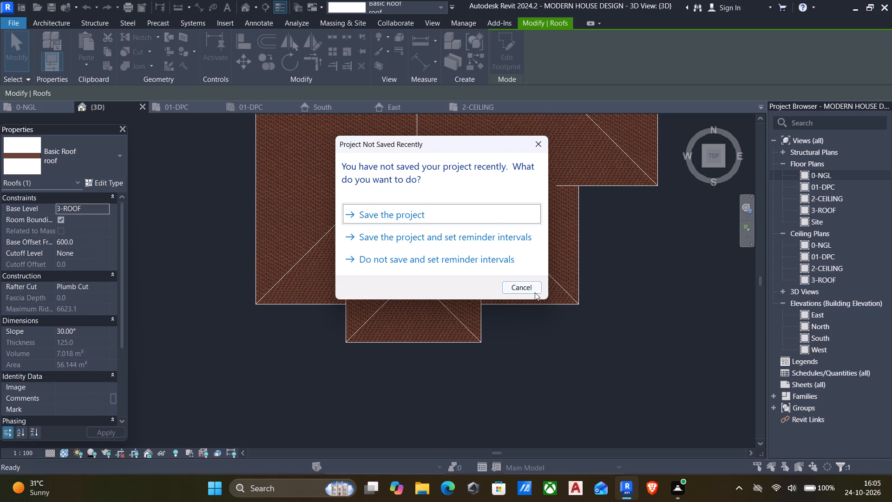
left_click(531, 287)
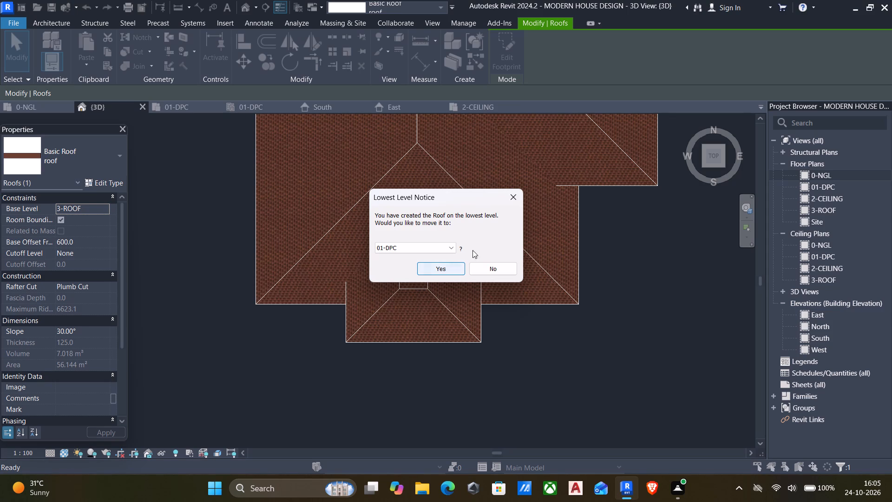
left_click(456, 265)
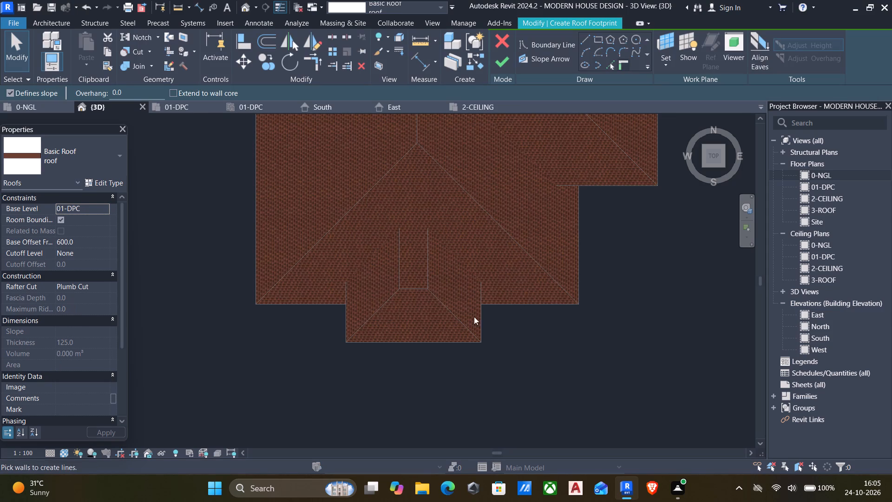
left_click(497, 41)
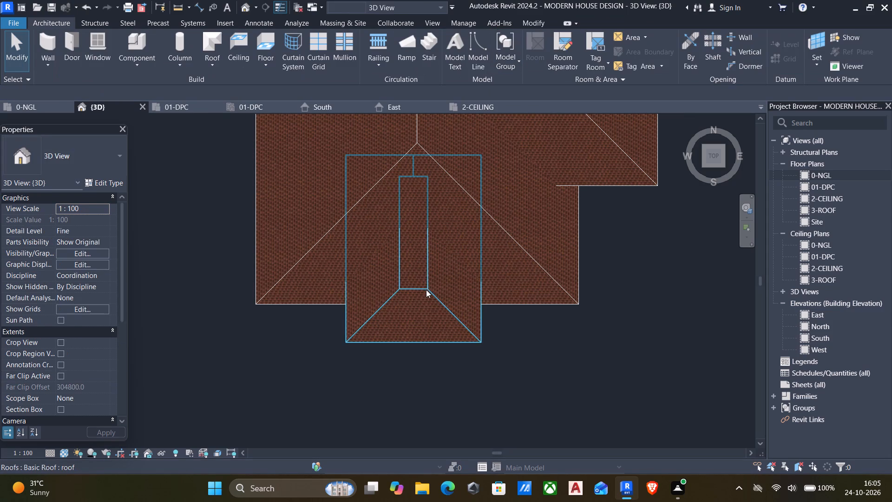
Create a similar roof from the porch roof on level 3-ROOF, sketching a rectangle about 1335 by 2280 mm over the inner opening.
left_click(426, 290)
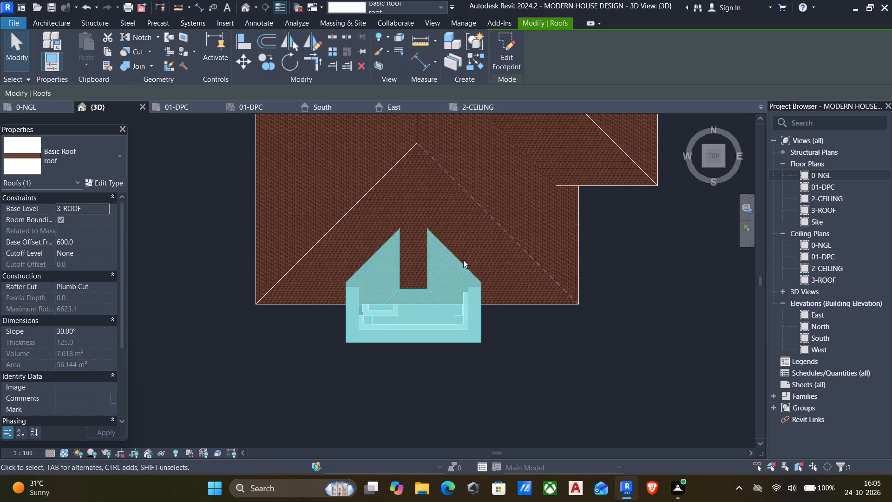
key("c")
key("s")
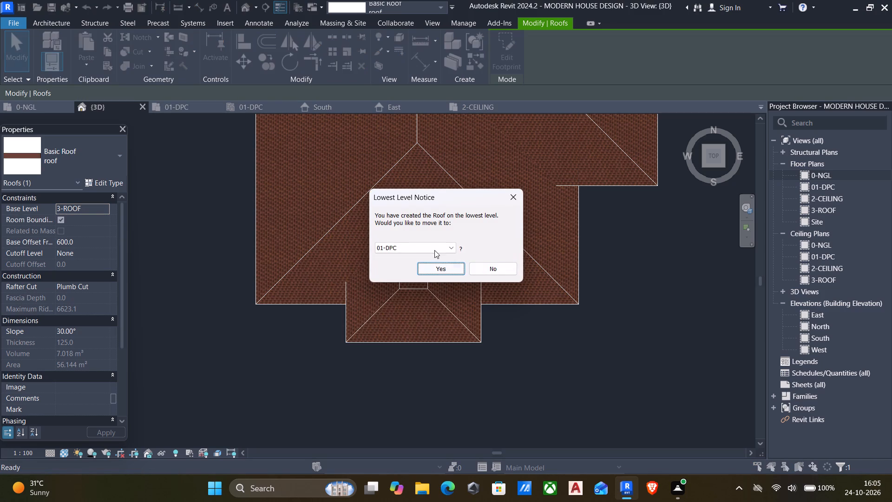
left_click(434, 248)
left_click(414, 280)
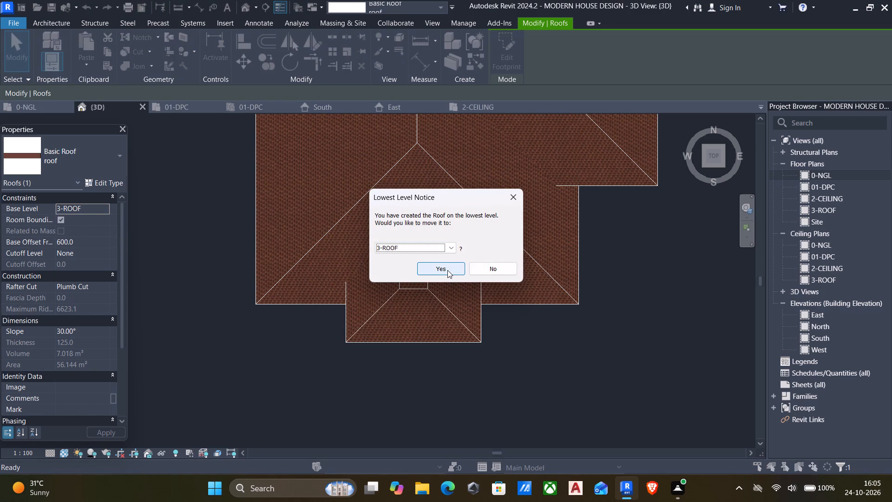
left_click(447, 270)
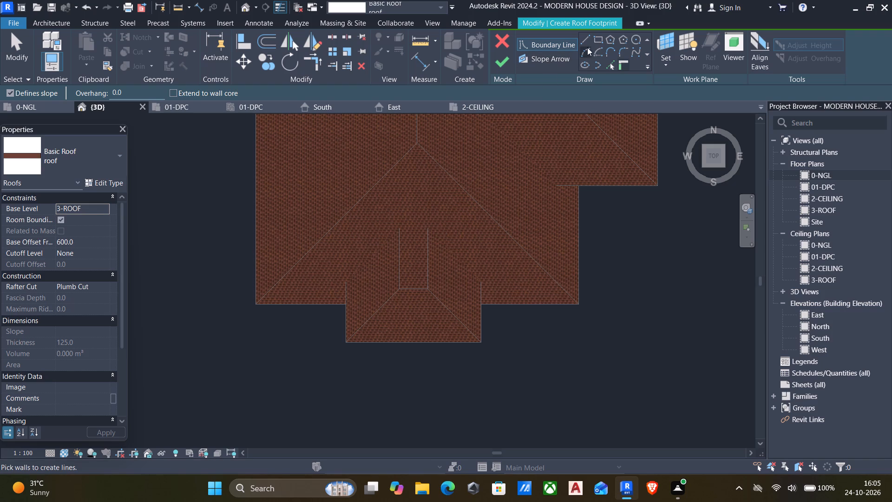
left_click(598, 43)
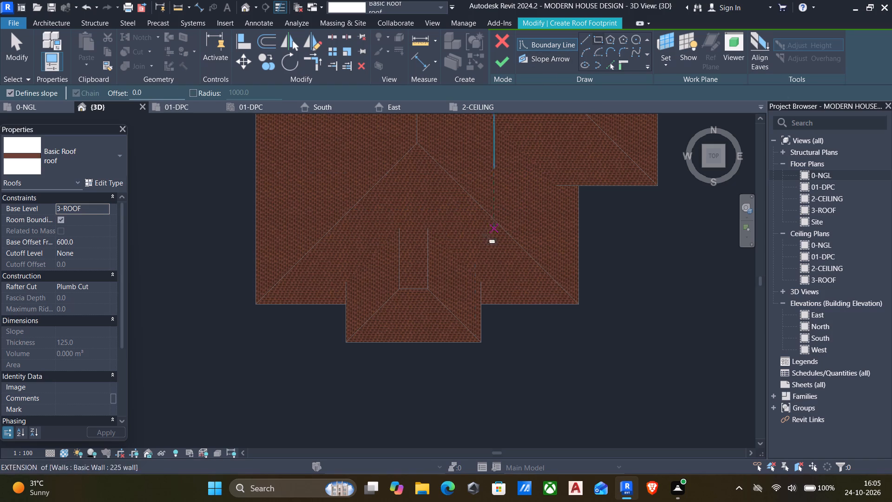
left_click(426, 284)
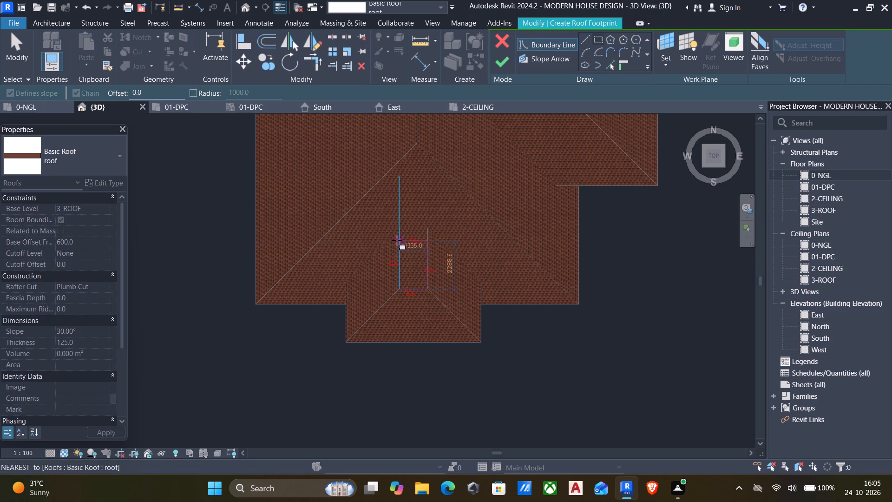
left_click(397, 240)
key("Escape")
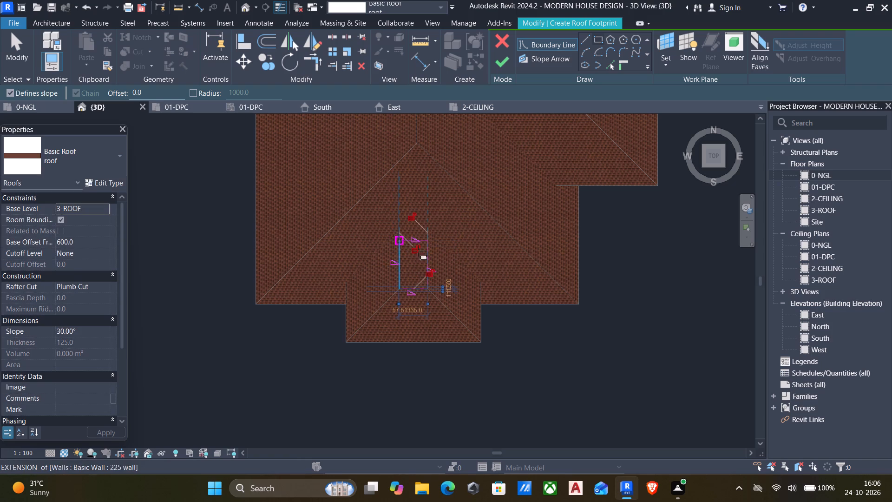
key("Escape")
Move the new rectangle's back line 900 mm farther back towards the main roof ridge.
left_click_drag(379, 220, 452, 254)
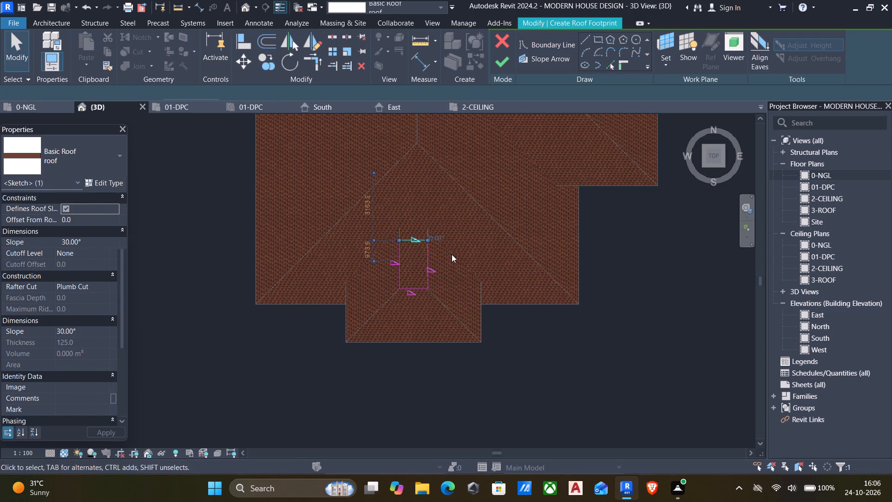
key("Up")
key("Up")
key("Up")
key("Up")
key("Up")
key("Up")
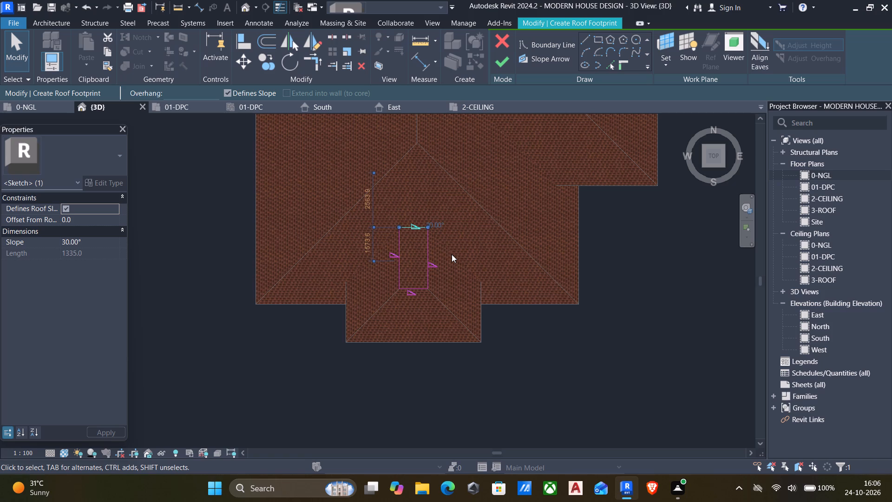
key("Up")
key("Up")
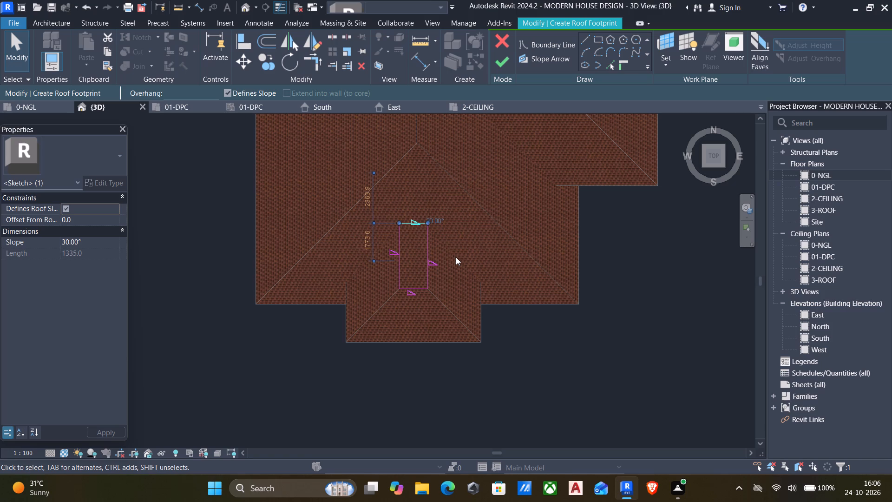
key("Up")
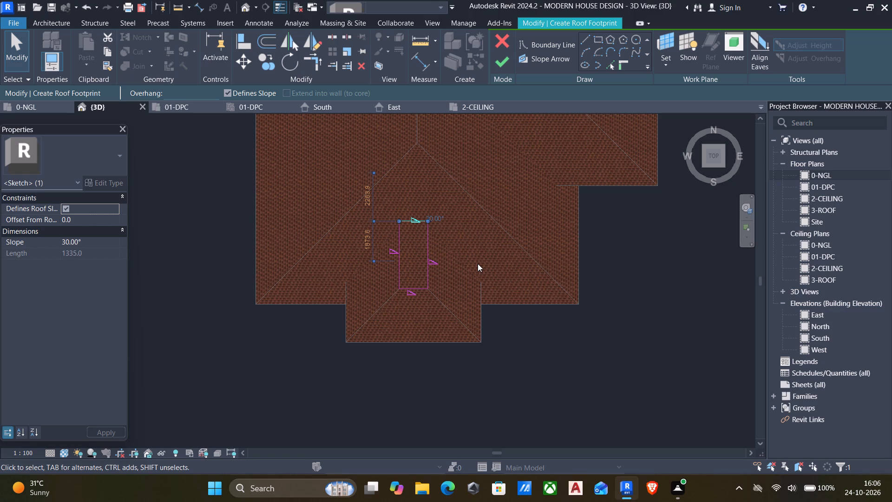
Turn off slope definition for the rectangle's front and back lines and finish the new roof footprint.
left_click(420, 286)
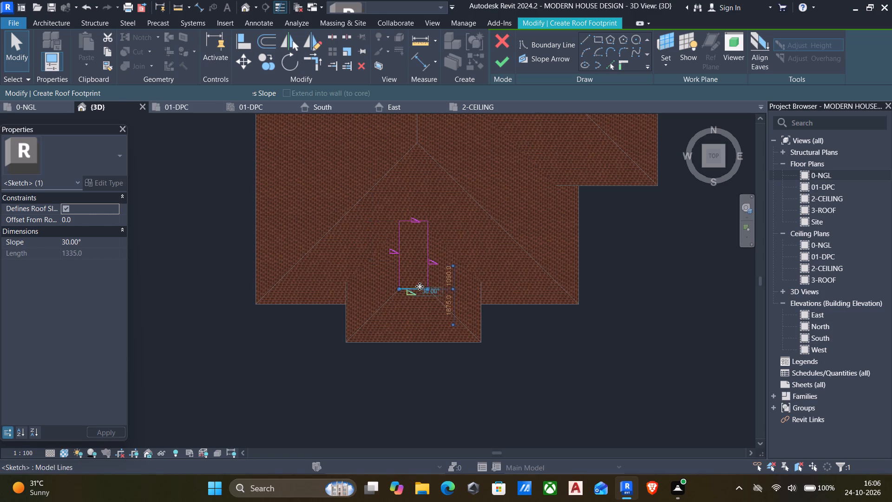
left_click(64, 209)
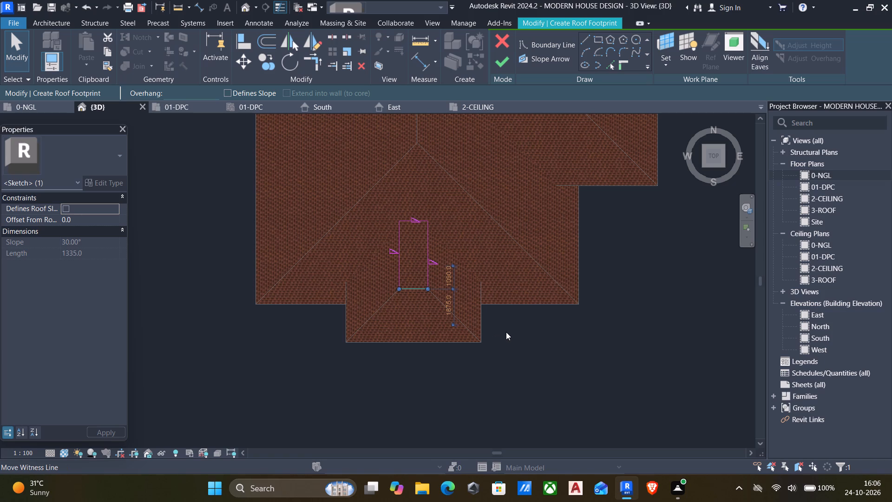
left_click(407, 216)
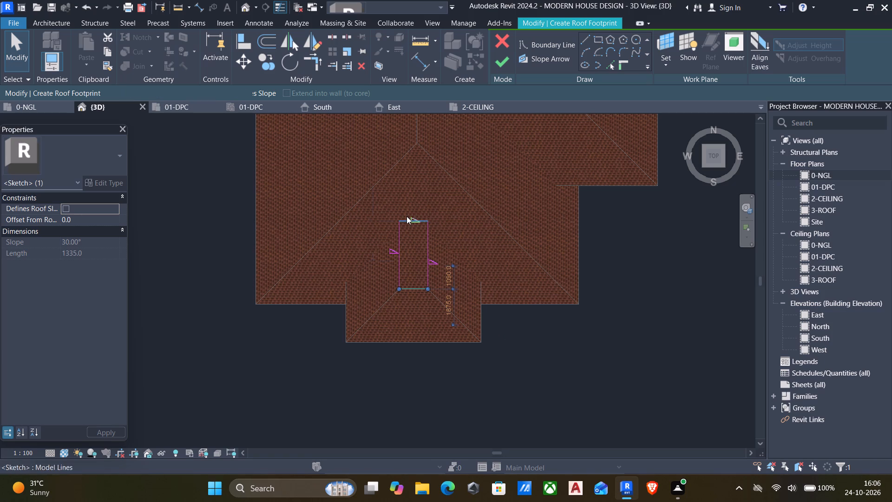
left_click(64, 207)
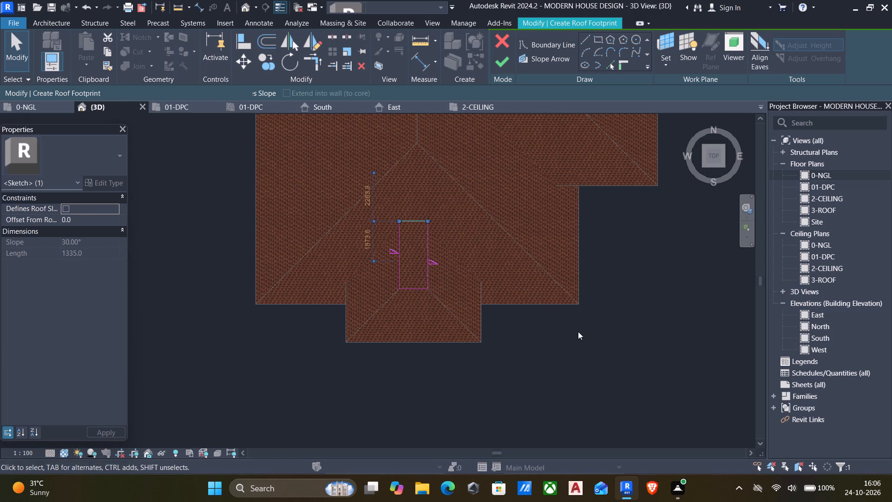
left_click(586, 337)
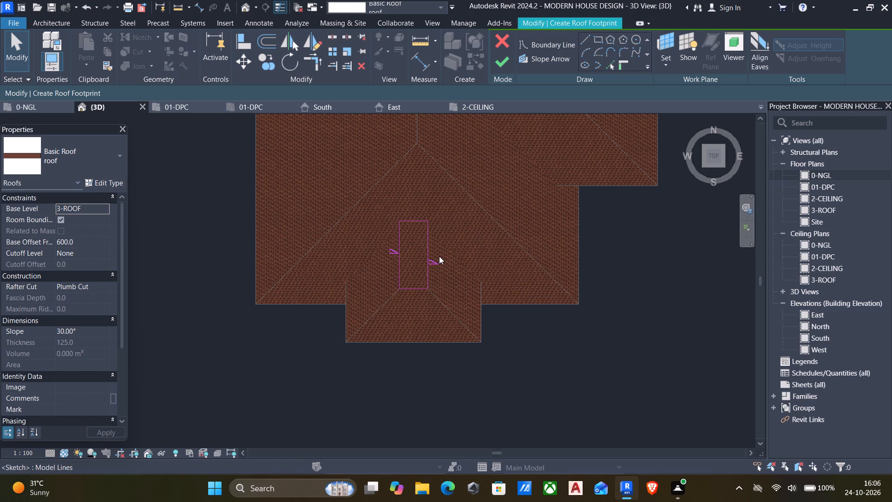
left_click(500, 59)
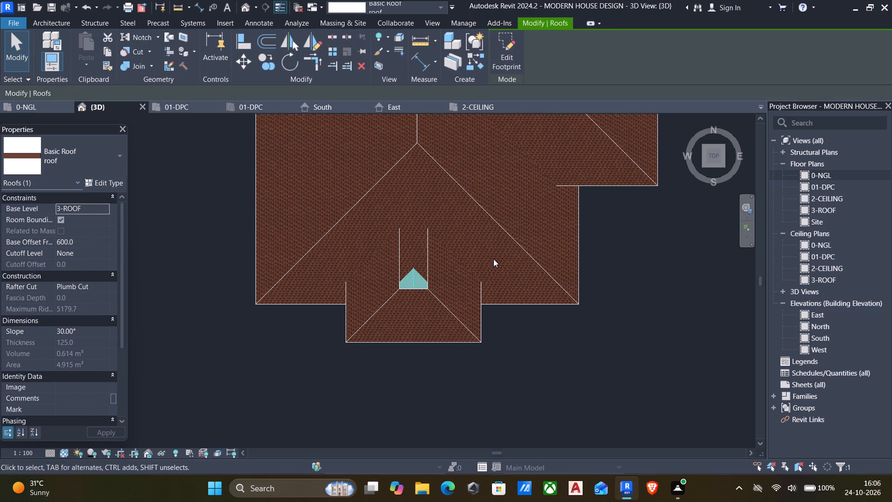
Examine the new small roof and its junction with the porch and main roofs from several angles around the house.
middle_click_drag(492, 289, 483, 93, "shift")
middle_click_drag(483, 204, 467, 196, "shift")
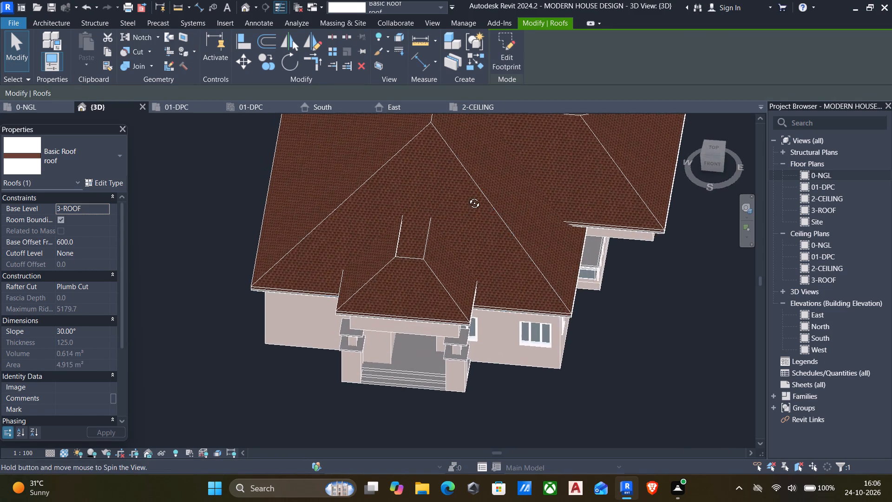
middle_click_drag(467, 196, 412, 128, "shift")
scroll(468, 213, "down", 1)
middle_click_drag(525, 219, 545, 188, "shift")
middle_click_drag(564, 155, 636, 69, "shift")
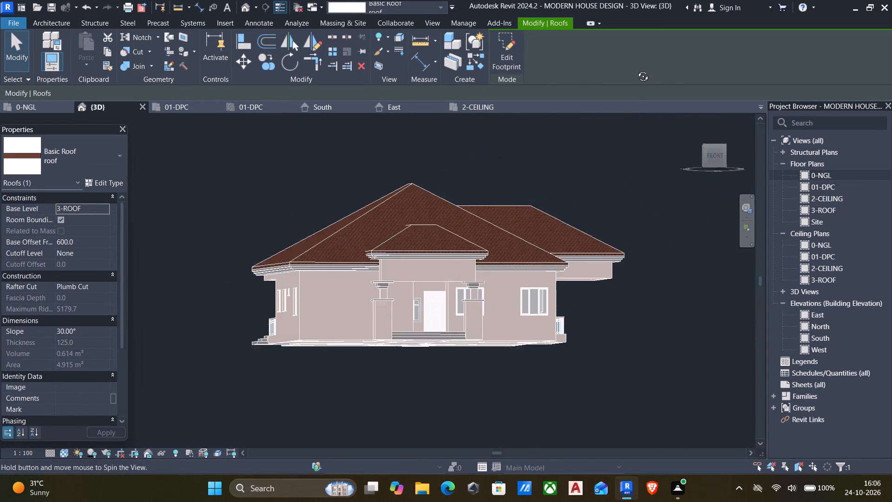
middle_click_drag(636, 69, 632, 57, "shift")
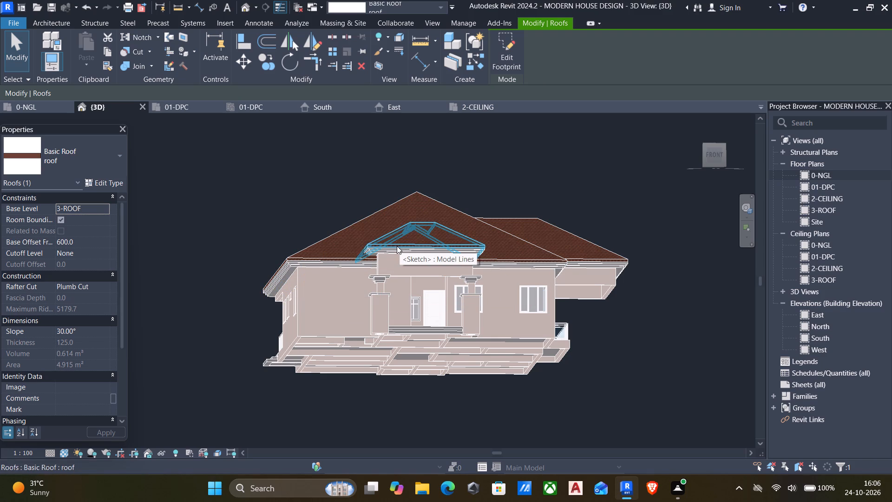
middle_click_drag(396, 246, 366, 310, "shift")
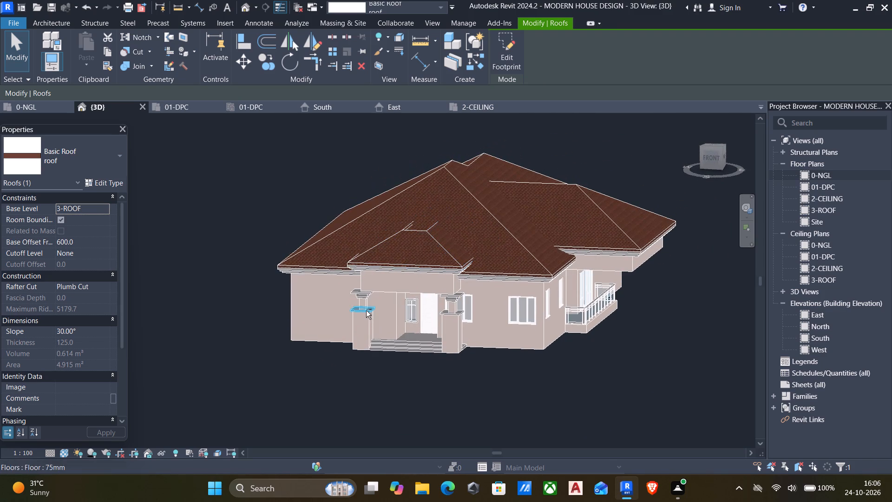
middle_click_drag(506, 328, 515, 304, "shift")
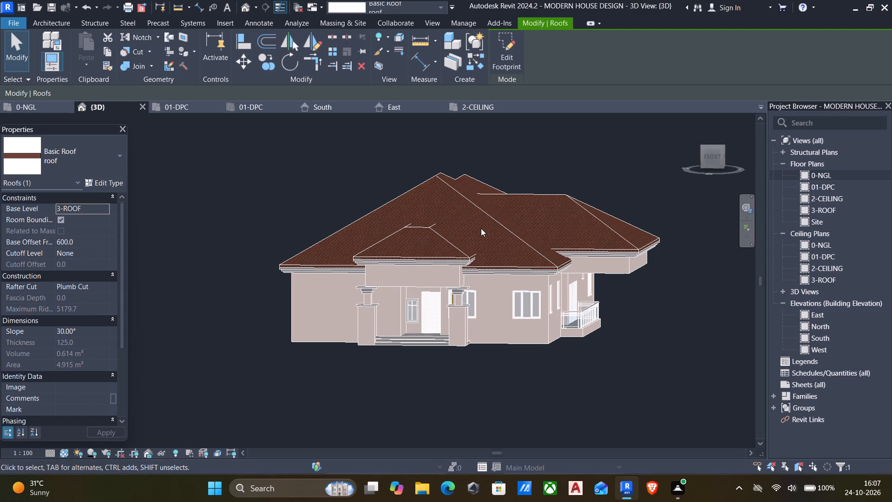
middle_click_drag(370, 272, 318, 353, "shift")
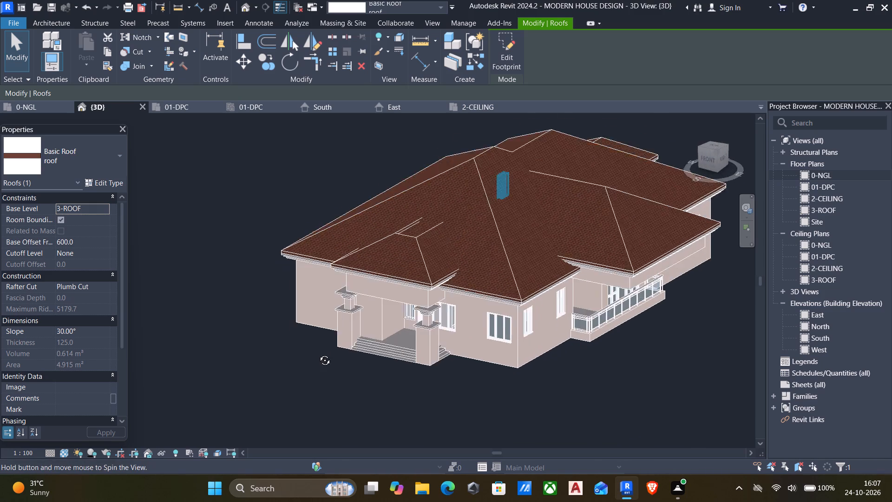
middle_click_drag(318, 353, 455, 297, "shift")
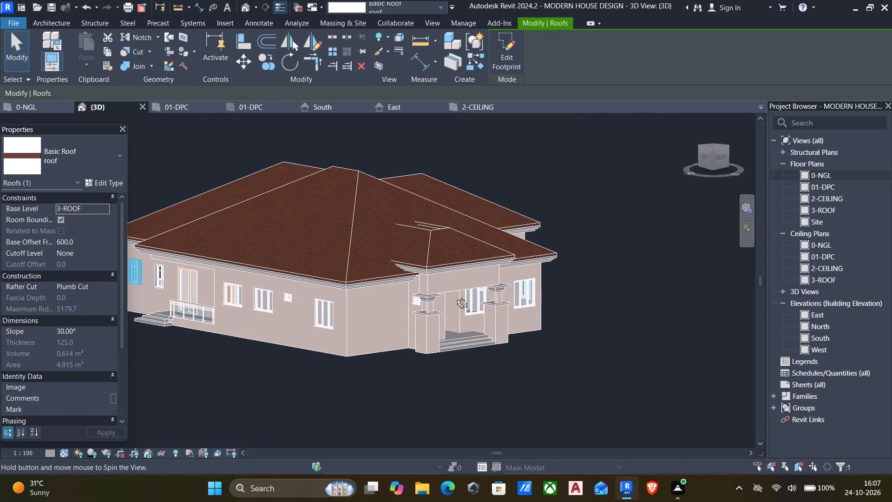
middle_click_drag(455, 297, 361, 332, "shift")
middle_click_drag(364, 332, 482, 235, "shift")
middle_click_drag(492, 243, 446, 329)
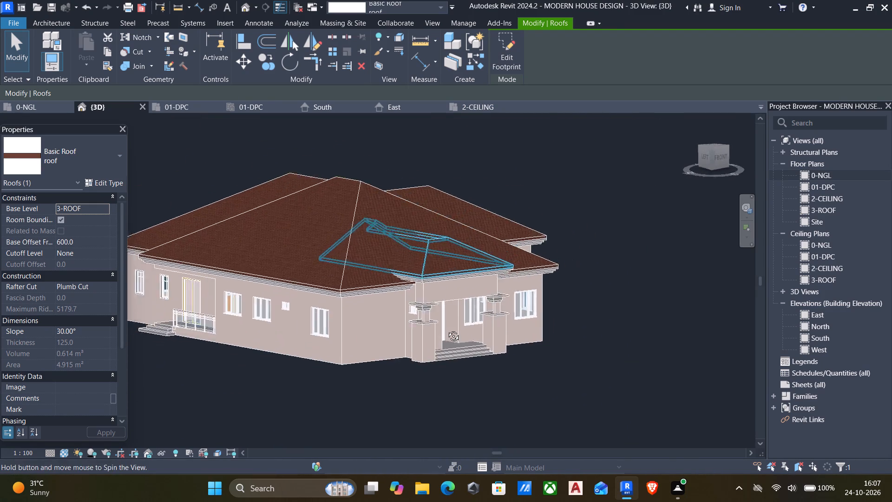
middle_click_drag(446, 329, 389, 362)
Reopen the porch roof footprint, select the four lines of its inner rectangle, and finish the footprint edit.
scroll(439, 278, "up", 2)
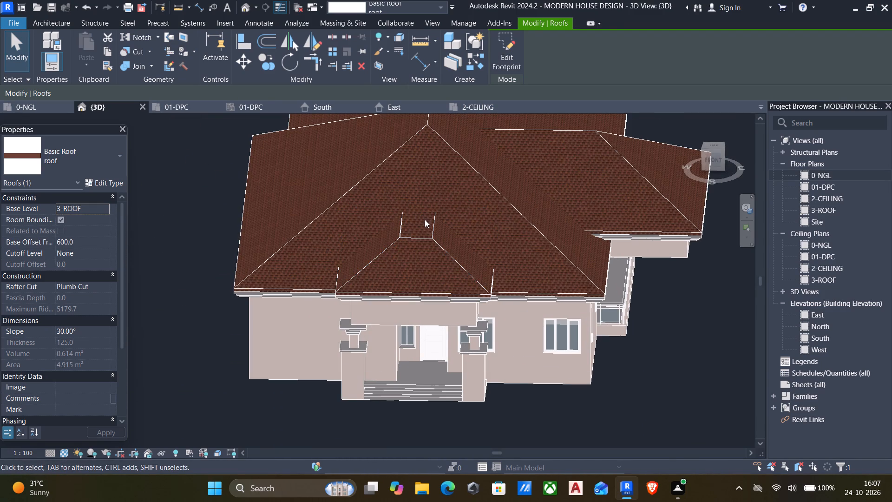
left_click(430, 224)
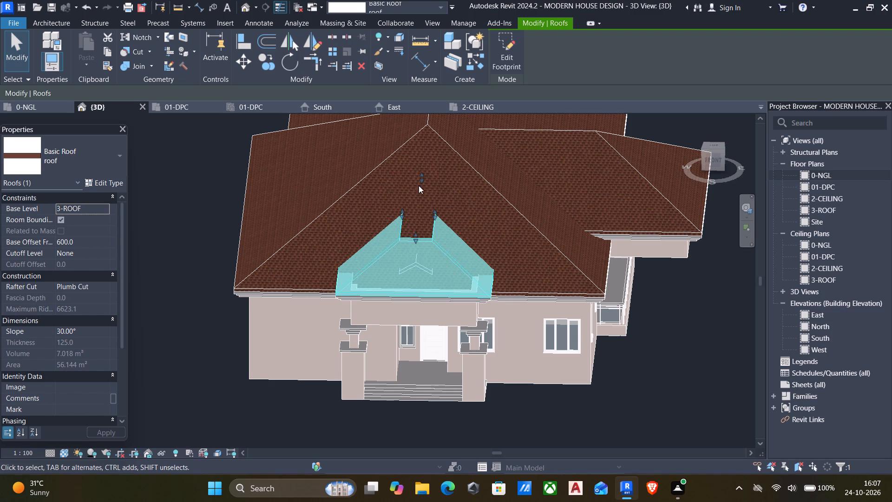
left_click(502, 47)
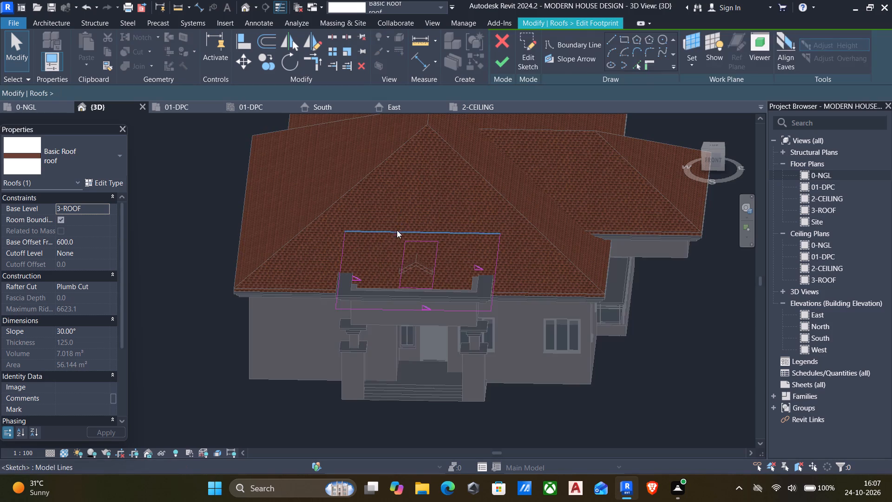
scroll(410, 238, "up", 2)
left_click_drag(382, 238, 442, 305)
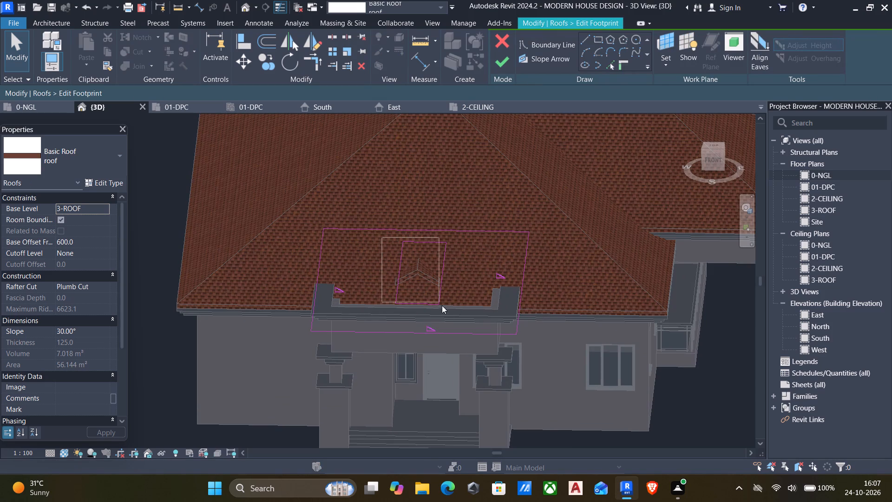
left_click_drag(442, 305, 452, 308)
left_click(506, 61)
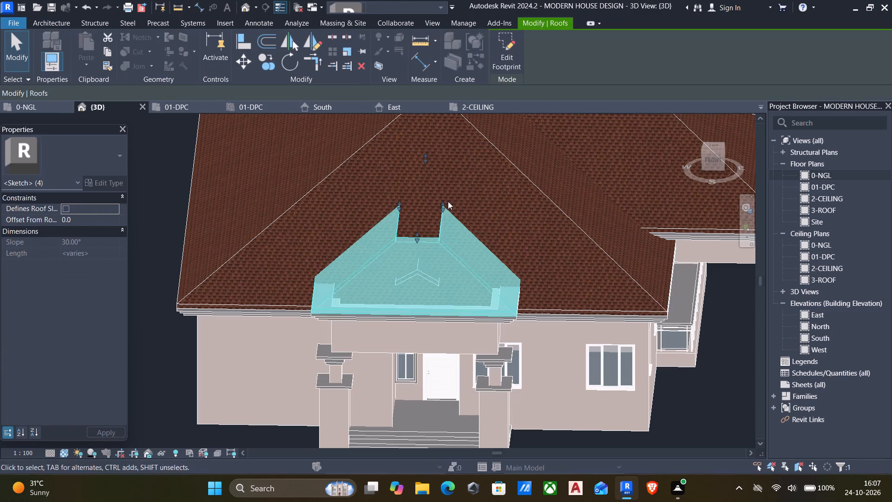
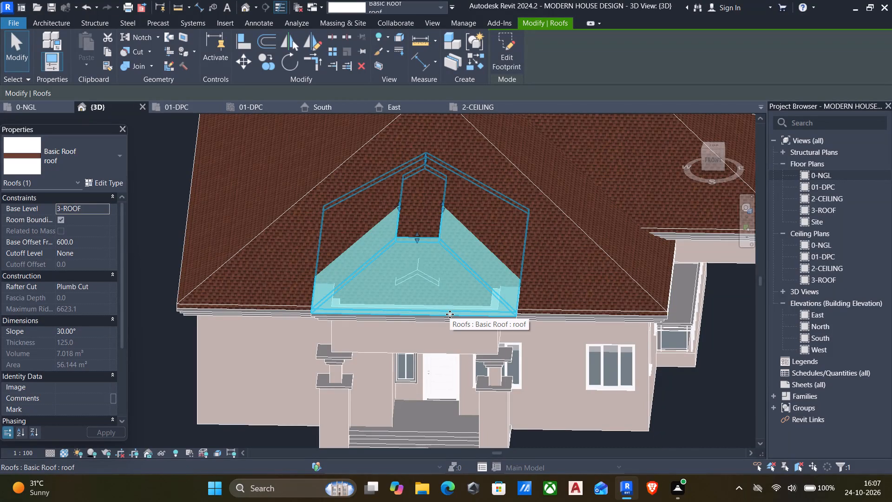
Face the 3D view to the front of the house and set its visual style to Wireframe.
left_click(713, 164)
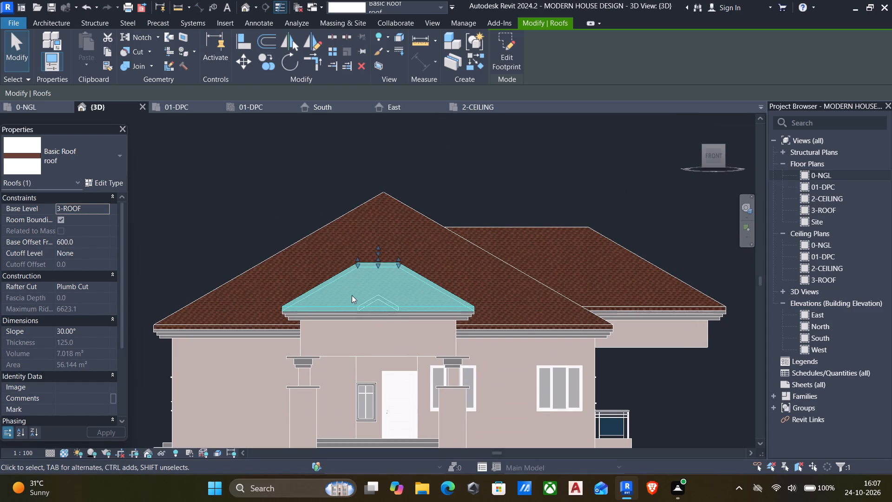
key("Escape")
scroll(384, 313, "up", 4)
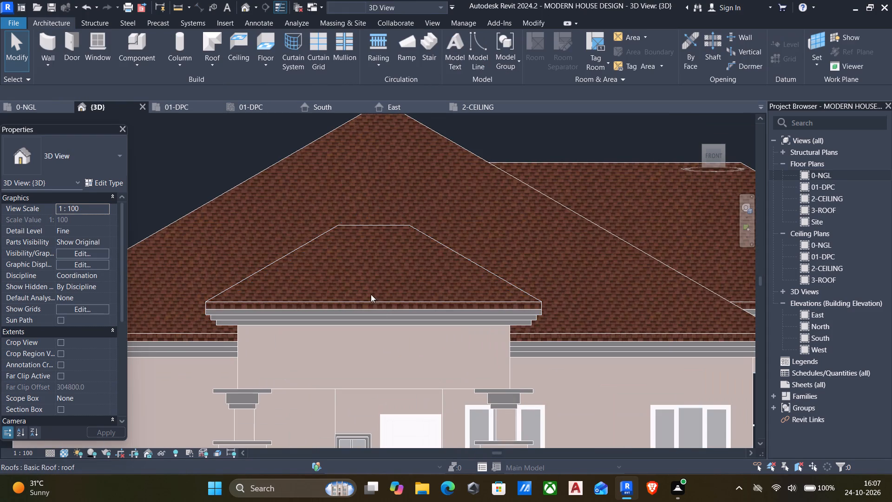
left_click(369, 222)
key("Escape")
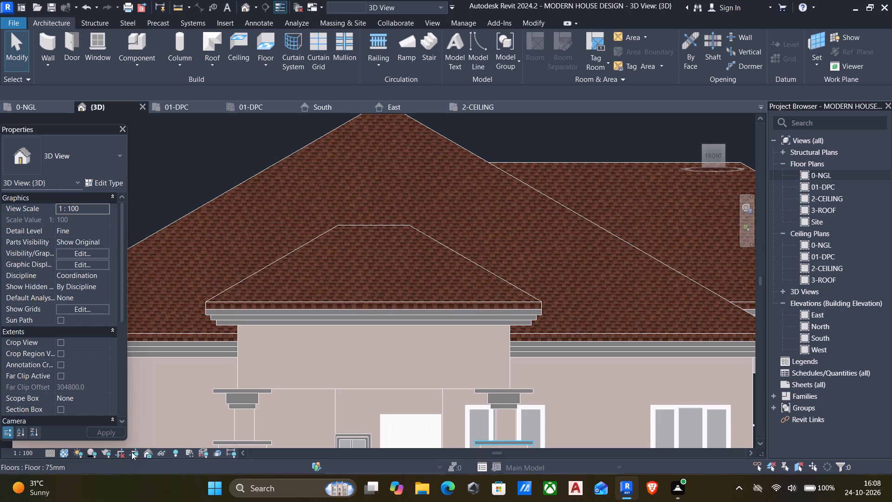
left_click(66, 451)
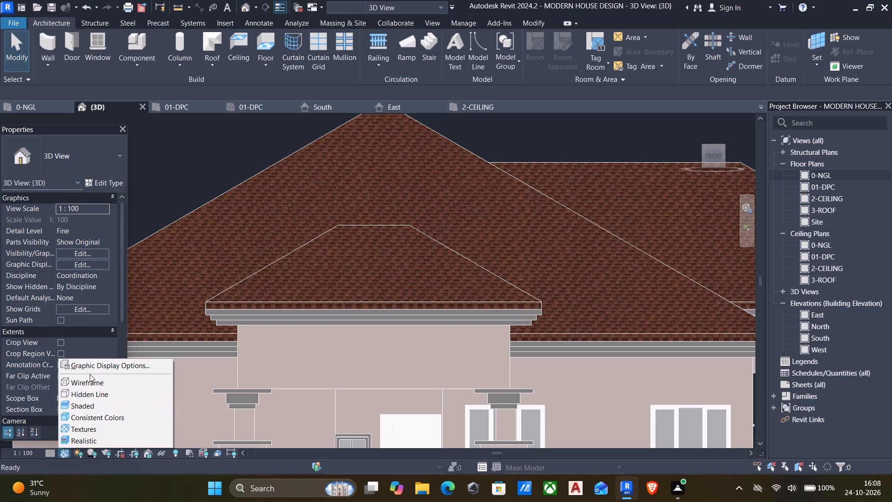
left_click(89, 396)
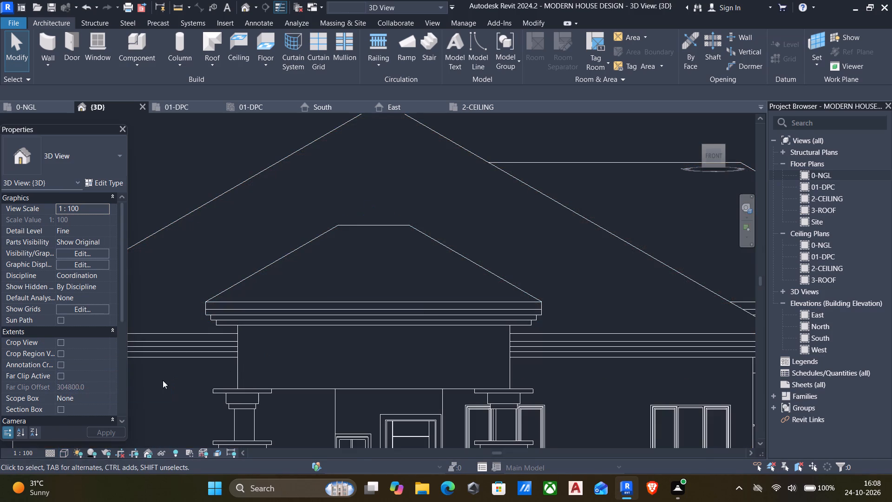
left_click(63, 452)
left_click(98, 387)
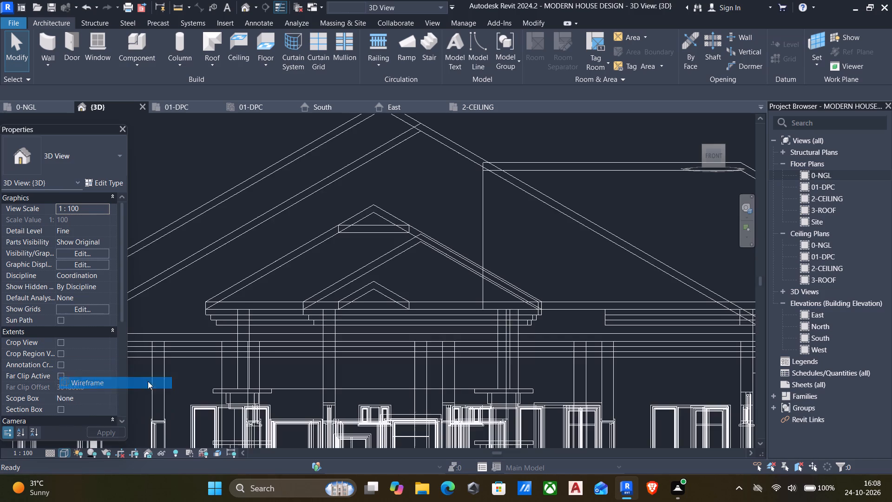
Move the small two-slope roof straight up above the porch roof's peak, to a base offset of 2800 mm.
scroll(372, 236, "up", 3)
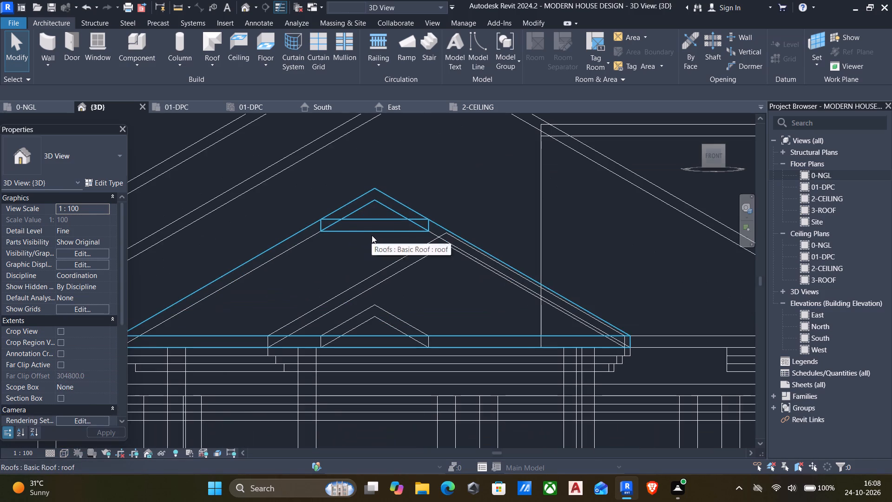
left_click(368, 312)
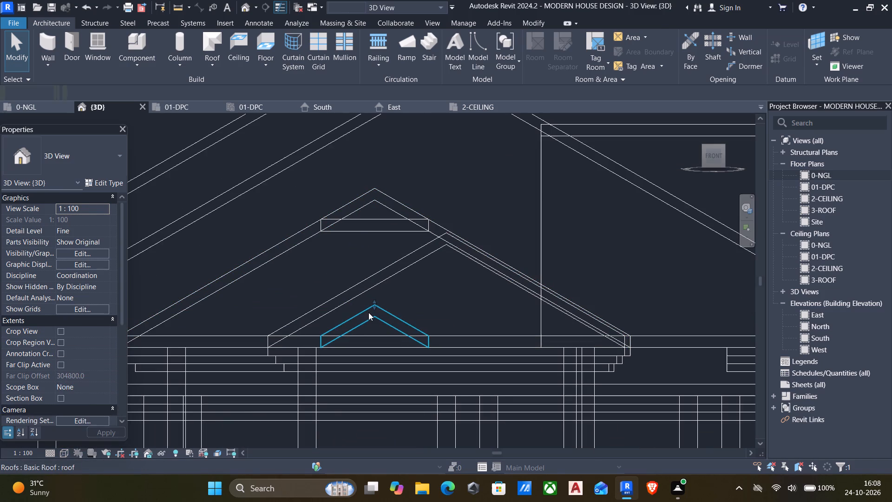
key("m")
key("v")
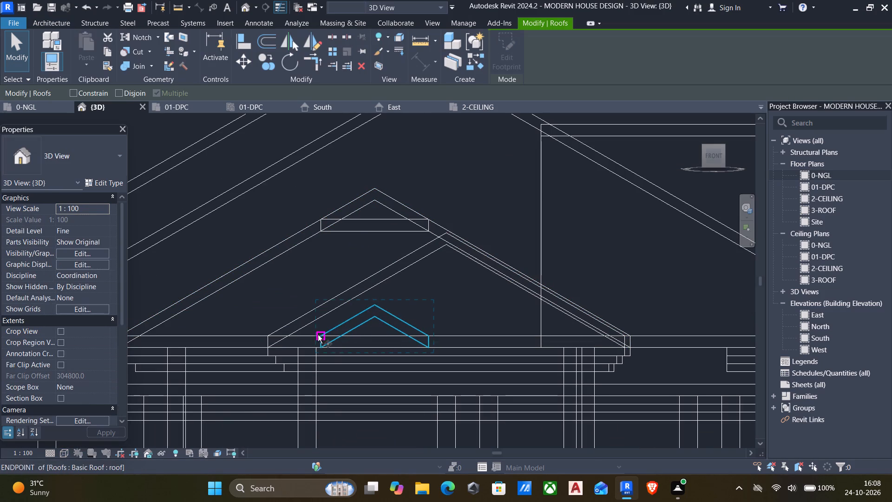
left_click(321, 344)
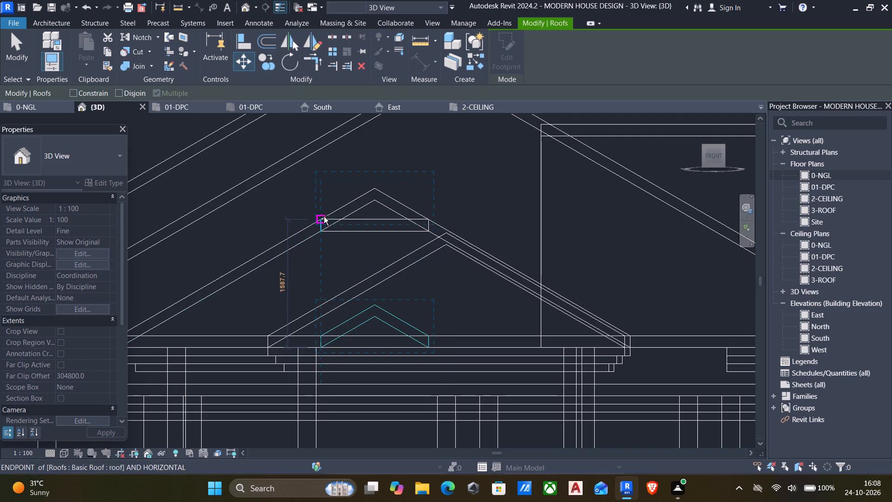
left_click(325, 173)
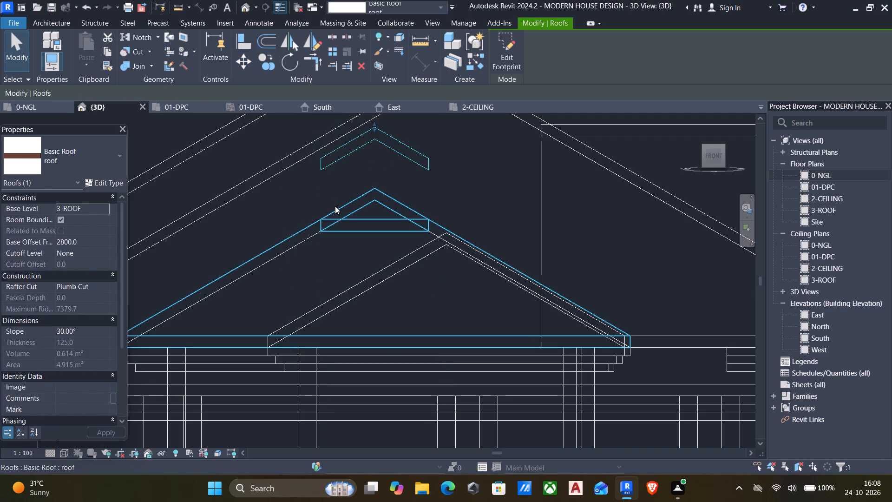
key("Escape")
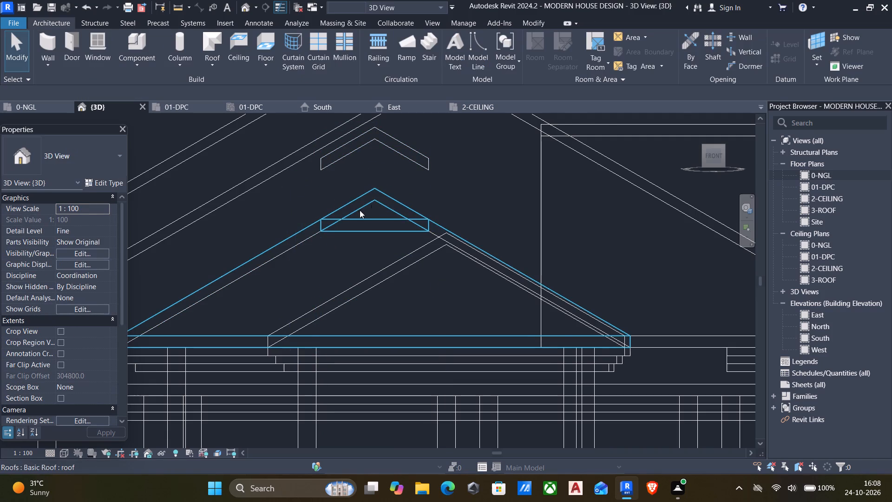
Set the 3D view's visual style to Shaded.
scroll(383, 195, "up", 1)
left_click(60, 456)
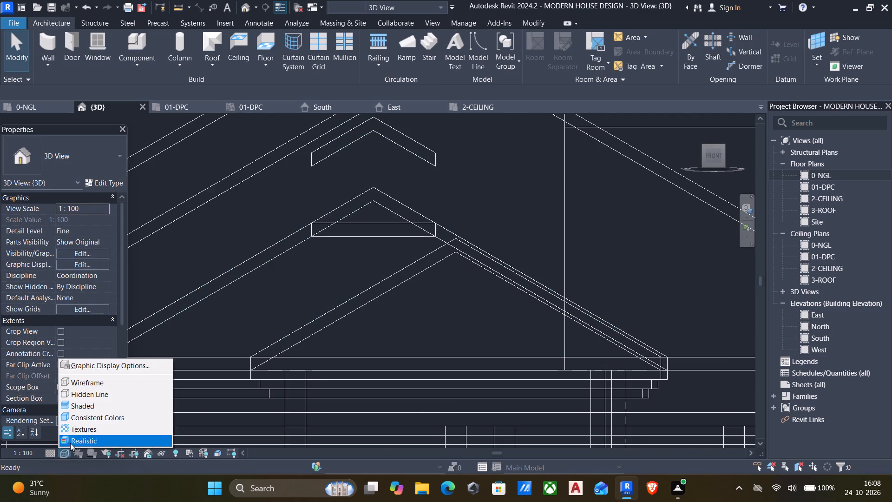
left_click(75, 409)
Move the small roof down so its lower eave corner meets the end of the porch roof opening's front edge, at base offset 2187.7 mm.
scroll(307, 351, "down", 6)
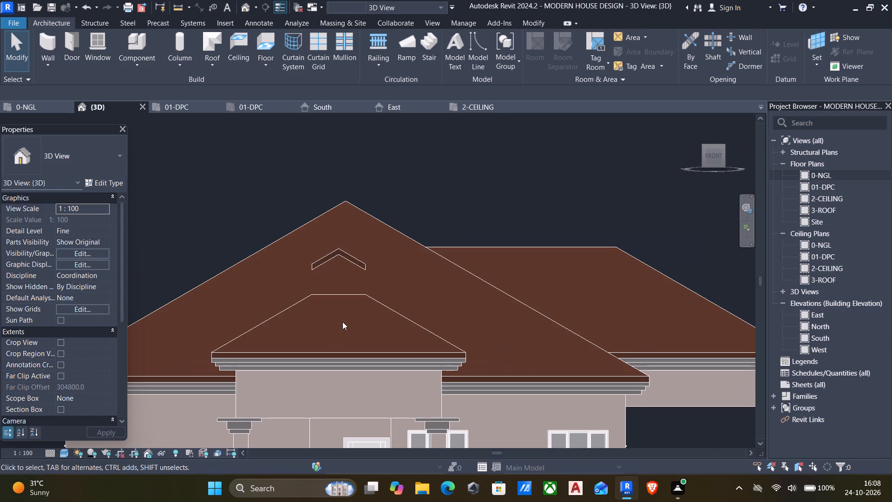
left_click(331, 253)
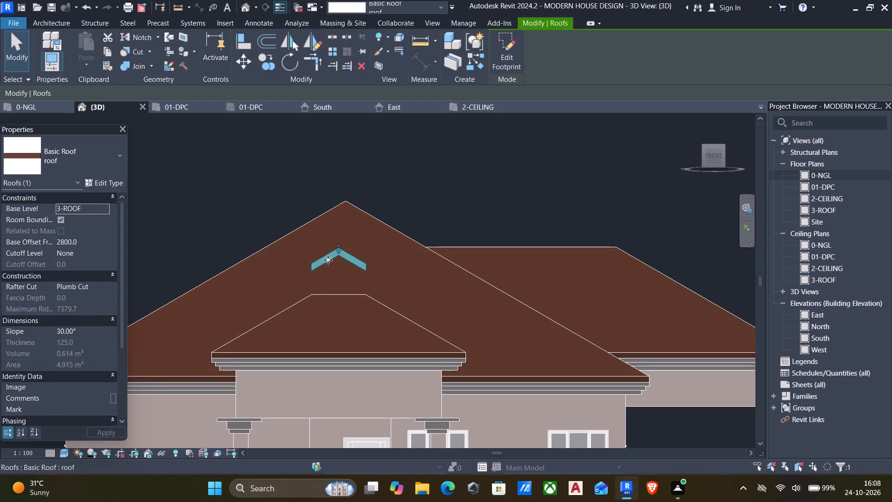
type("mv")
scroll(306, 289, "up", 5)
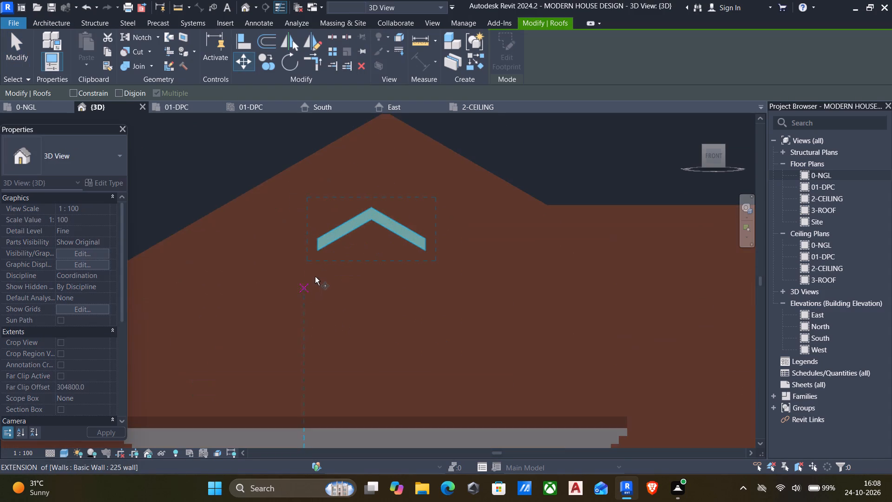
scroll(320, 265, "up", 4)
left_click(316, 239)
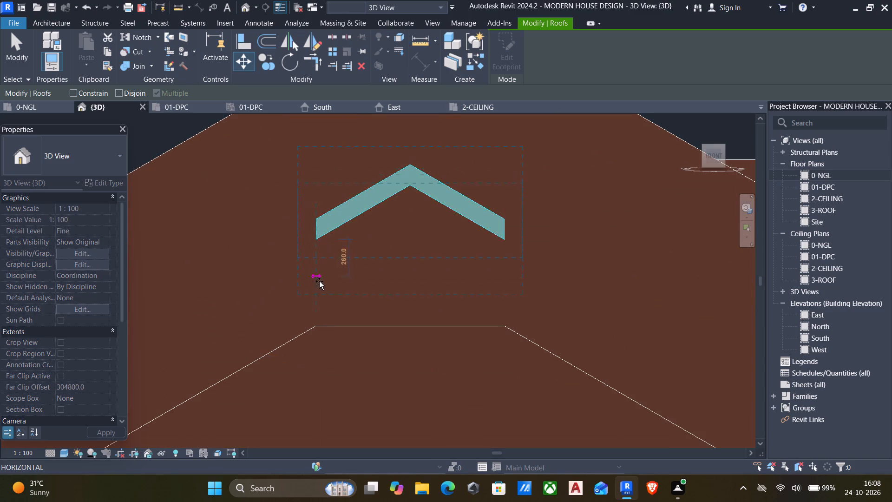
left_click(319, 324)
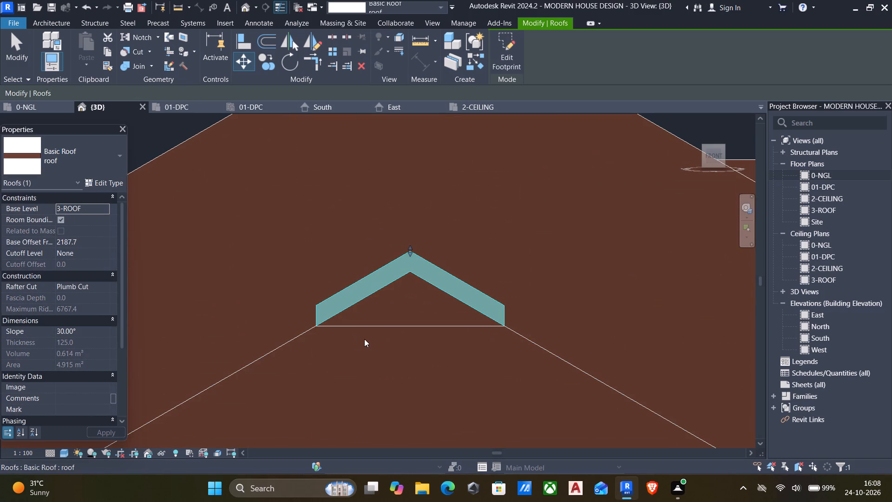
key("Escape")
From the front, move the small roof down until its upper eave corner meets the porch roof edge, at base offset 2043.4 mm.
scroll(375, 352, "down", 5)
middle_click_drag(385, 367, 274, 488, "shift")
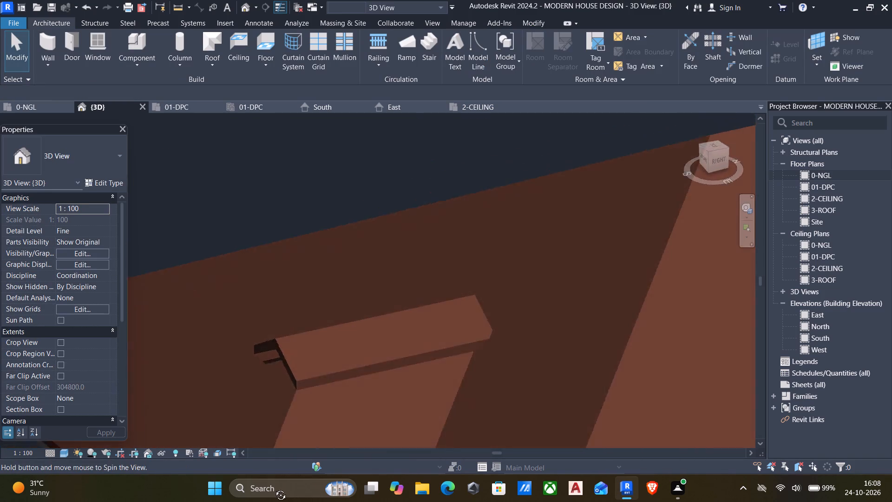
middle_click_drag(274, 488, 394, 451, "shift")
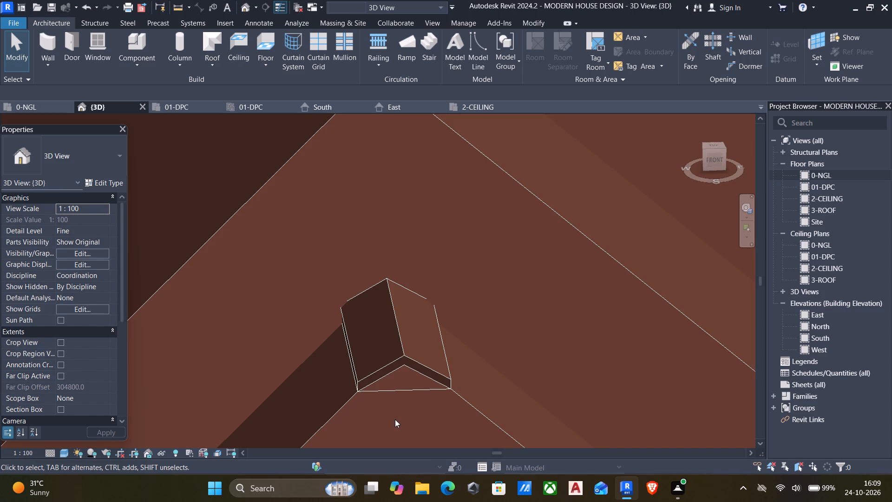
left_click(717, 159)
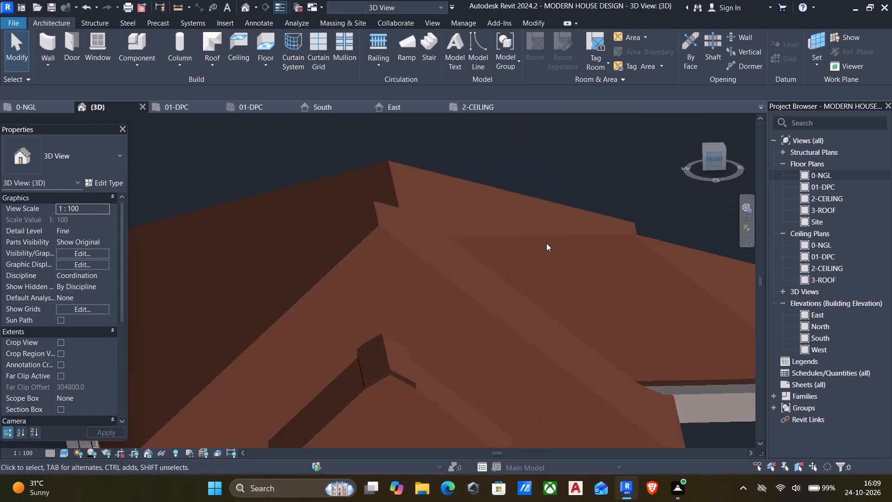
scroll(328, 304, "up", 5)
scroll(366, 239, "up", 9)
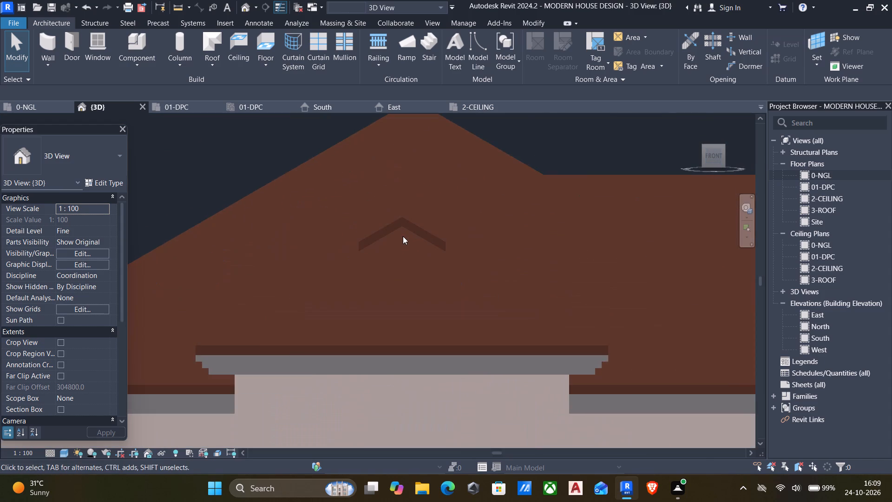
scroll(403, 236, "up", 5)
left_click(370, 231)
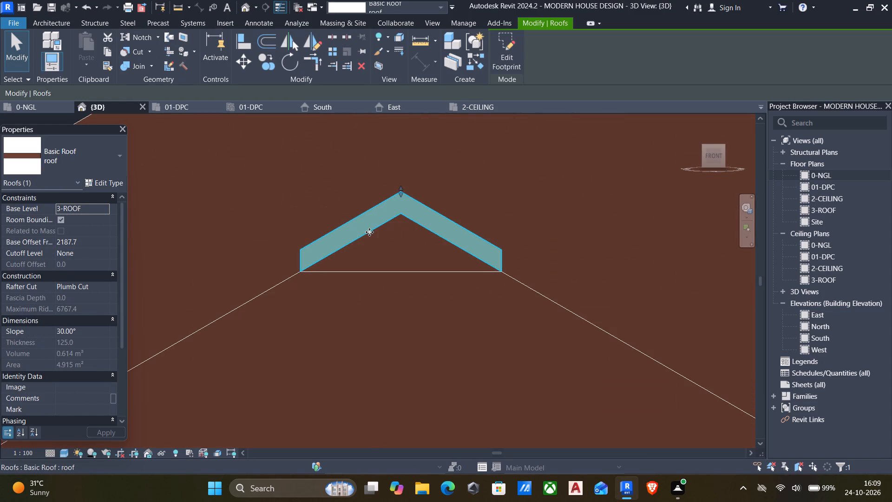
type("mv")
scroll(330, 237, "up", 4)
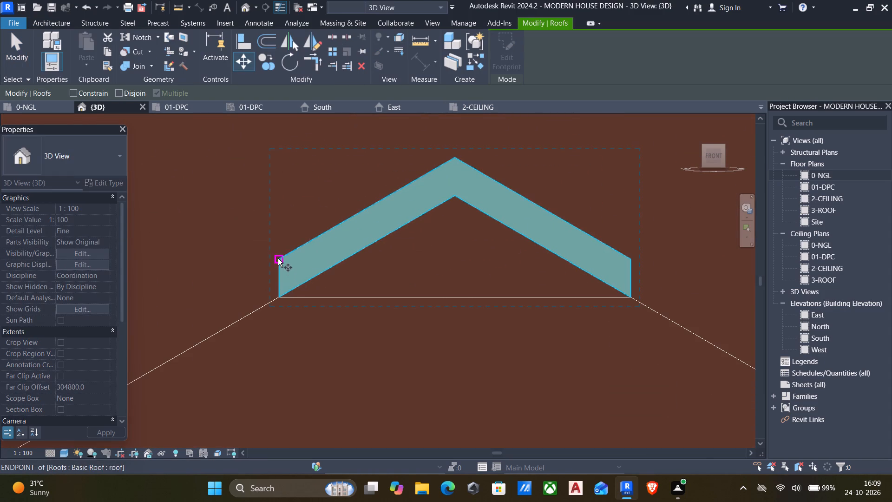
left_click(278, 258)
left_click(281, 297)
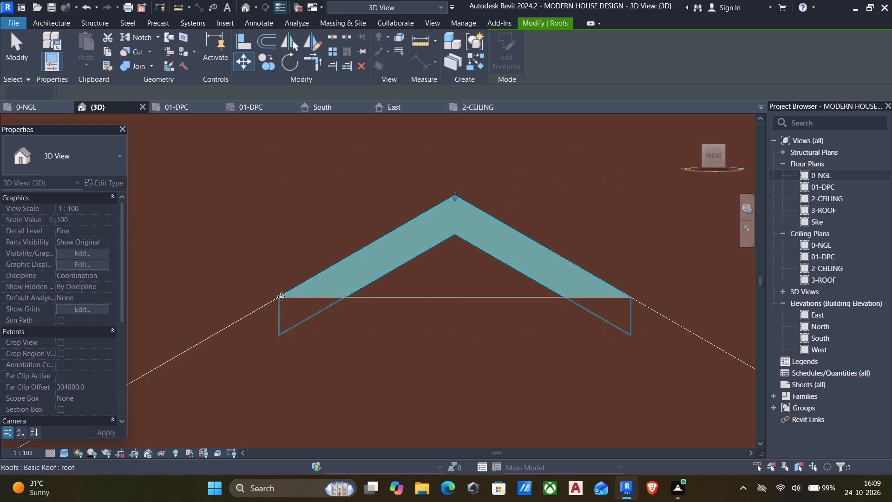
scroll(314, 315, "down", 5)
key("Escape")
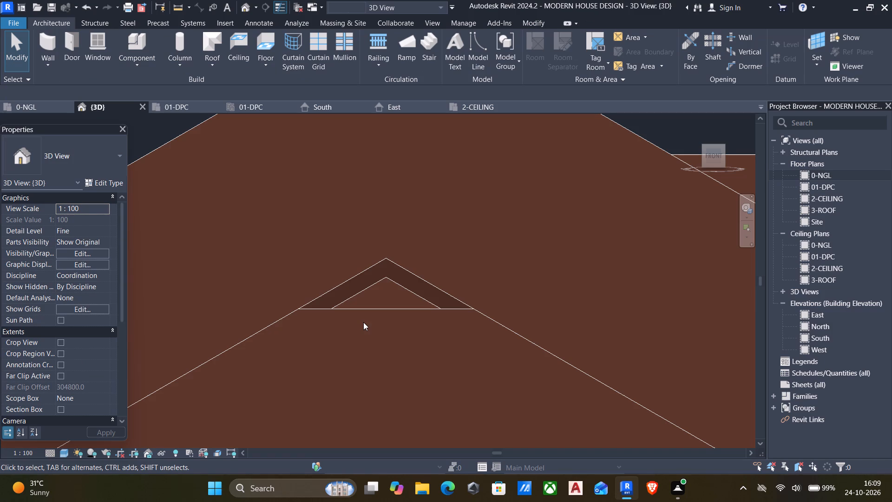
Examine from the side and above how the small roof meets the porch roof and the main roof slope.
middle_click_drag(426, 366, 373, 398, "shift")
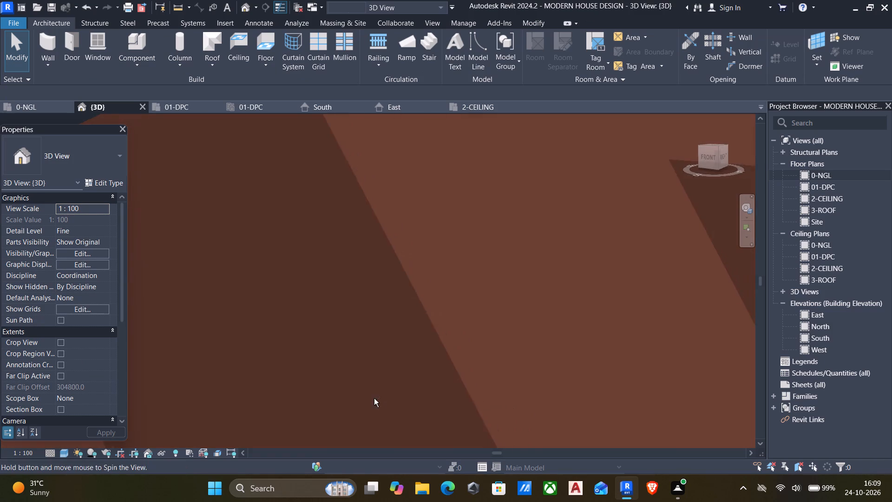
middle_click_drag(466, 338, 613, 240)
scroll(622, 239, "down", 4)
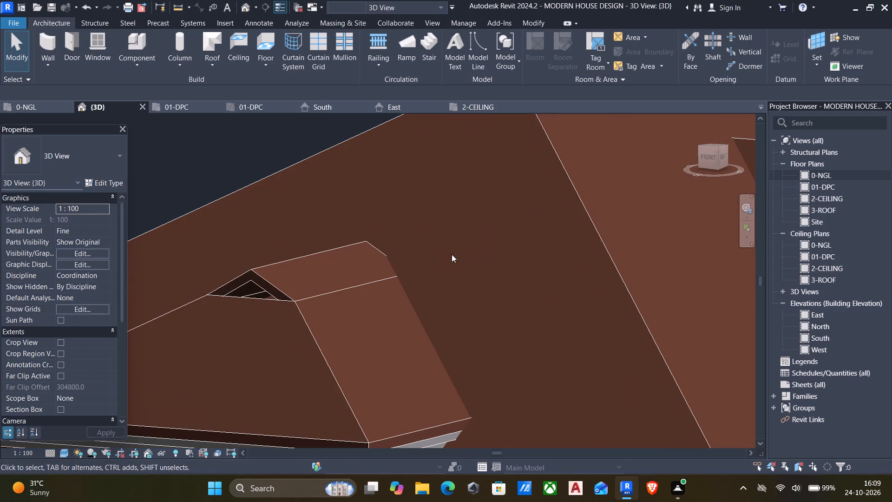
middle_click_drag(557, 201, 577, 193)
scroll(489, 298, "down", 1)
middle_click_drag(494, 243, 488, 250, "shift")
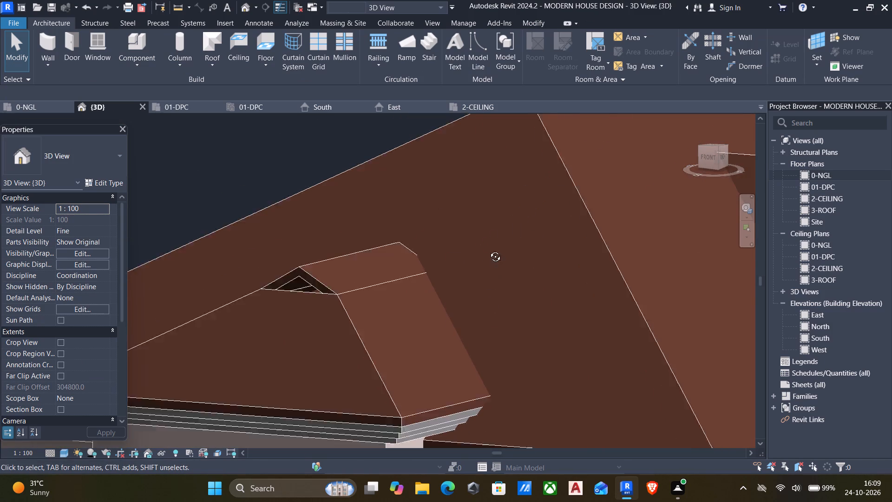
middle_click_drag(488, 250, 449, 326, "shift")
middle_click_drag(402, 315, 703, 176)
middle_click_drag(536, 289, 432, 336, "shift")
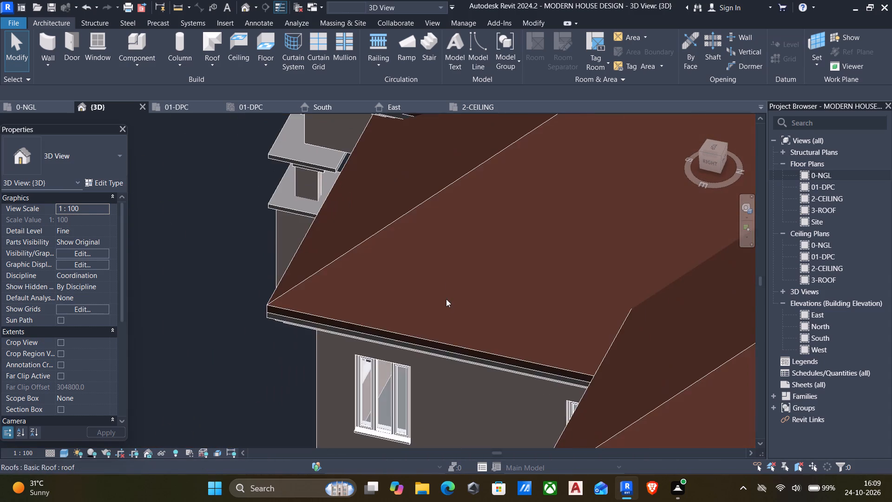
middle_click_drag(431, 330, 373, 494)
middle_click_drag(471, 289, 446, 383)
Edit the small roof's footprint, nudge its back line slightly farther into the main roof, and finish the footprint edit.
scroll(587, 172, "up", 5)
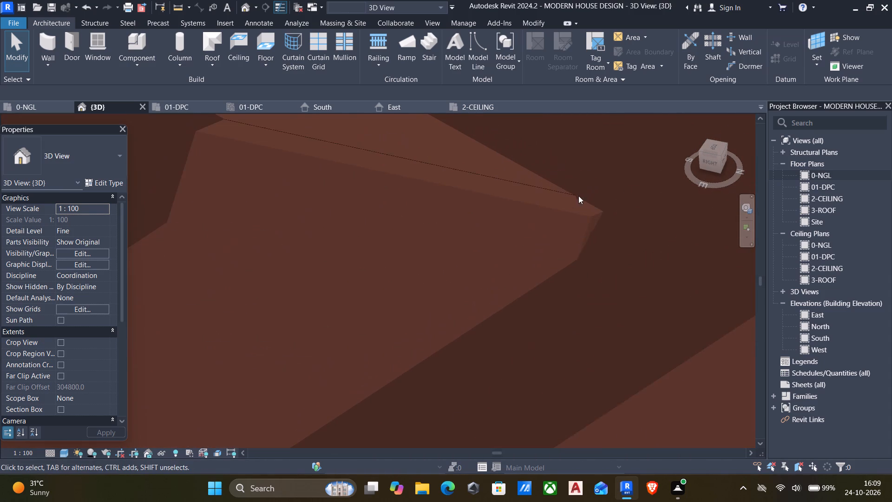
left_click(568, 217)
left_click(506, 43)
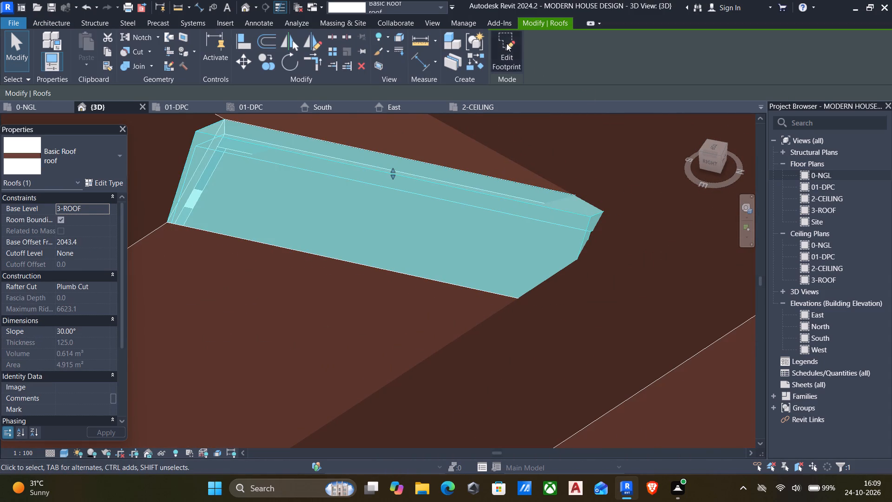
scroll(542, 260, "down", 6)
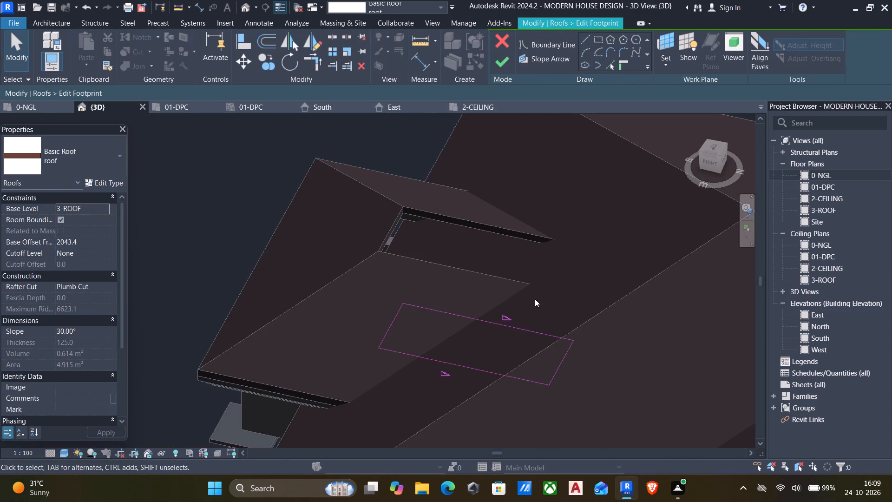
left_click_drag(535, 299, 594, 432)
key("Right")
key("Right")
key("Right")
key("Right")
key("Right")
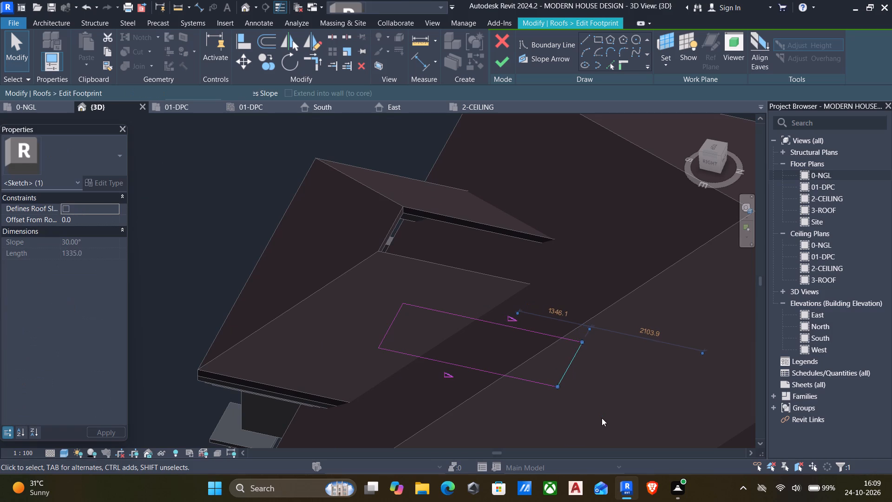
key("Right")
key("Right")
left_click(501, 63)
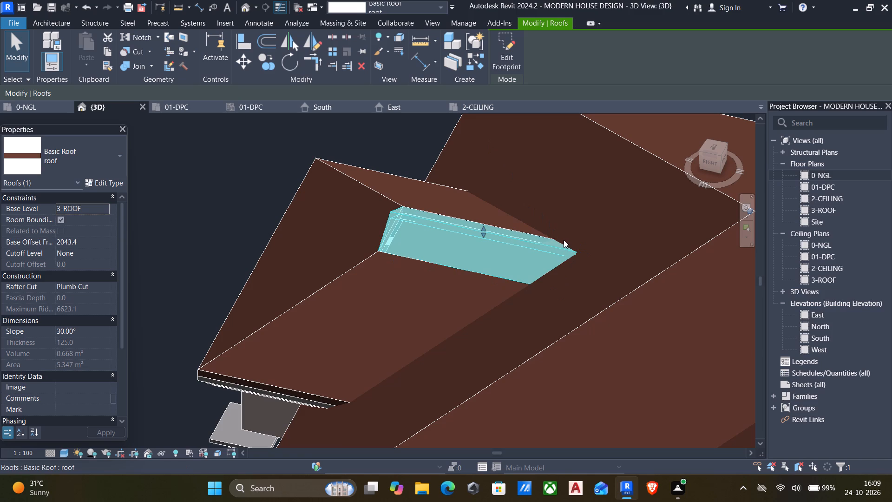
Examine the small porch roof and the whole house roof from the front and both sides.
scroll(429, 294, "down", 3)
middle_click_drag(416, 313, 513, 303, "shift")
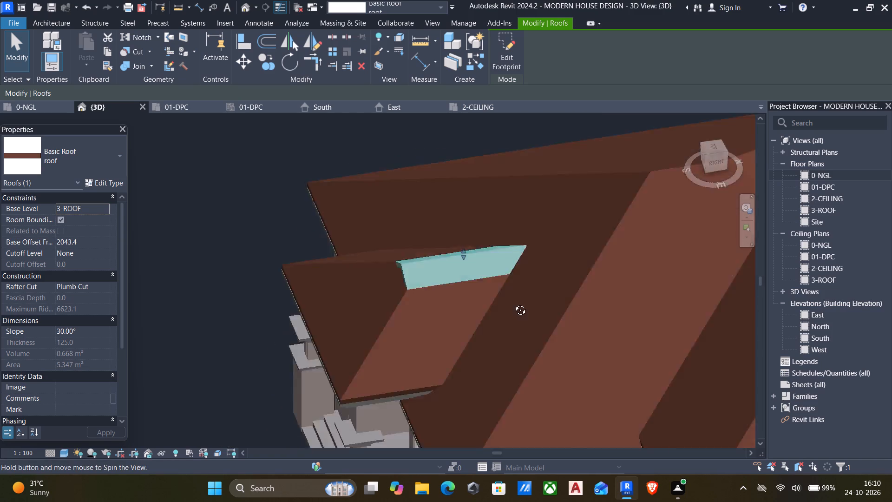
middle_click_drag(513, 303, 571, 185, "shift")
key("Escape")
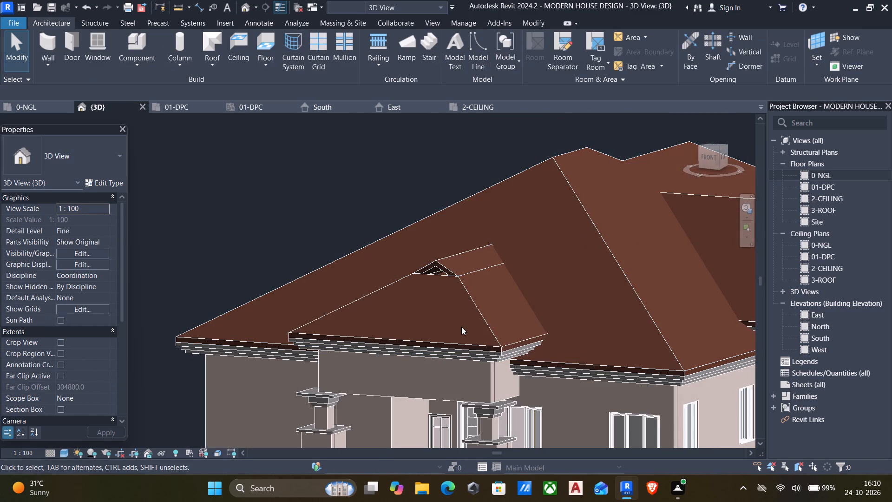
middle_click_drag(463, 336, 489, 294, "shift")
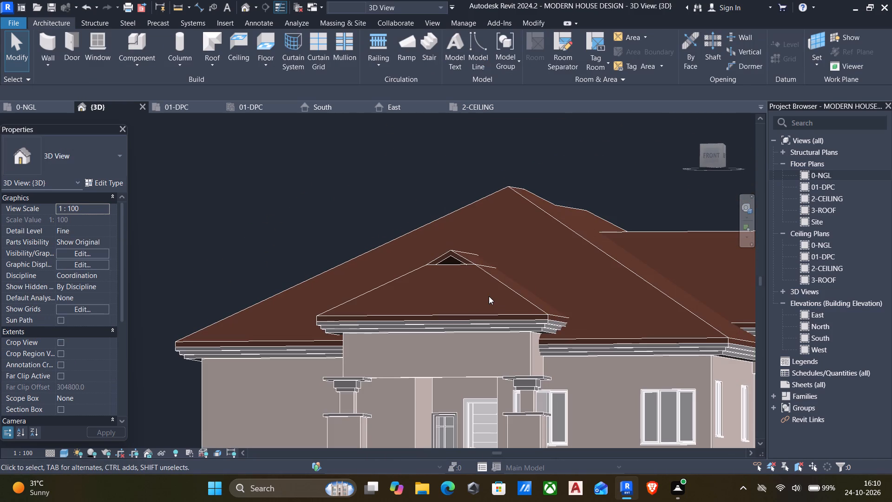
middle_click_drag(453, 334, 500, 396, "shift")
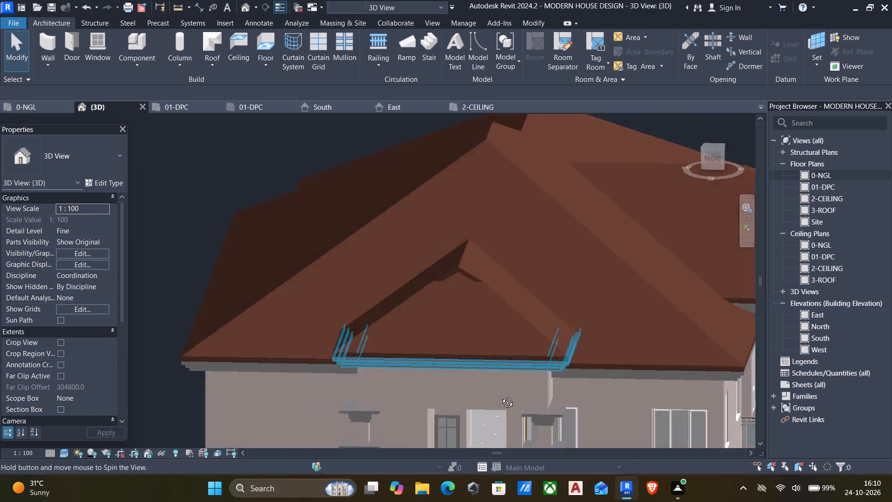
middle_click_drag(500, 396, 544, 403, "shift")
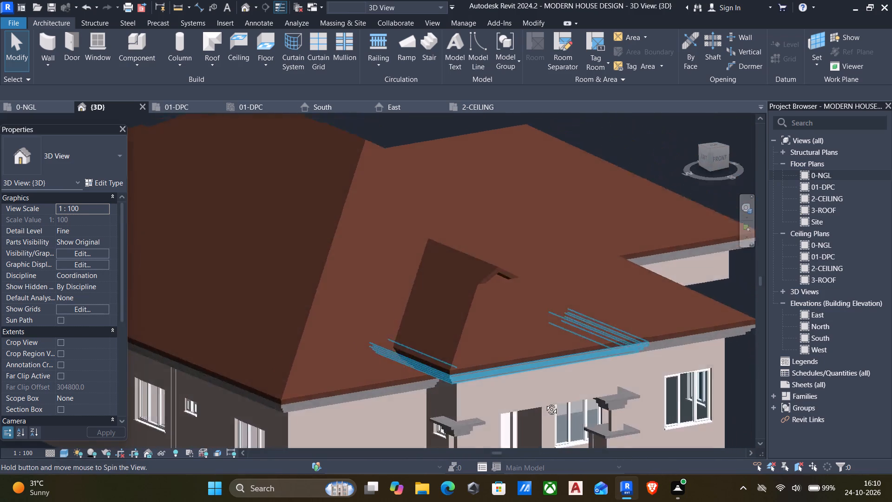
middle_click_drag(544, 403, 321, 376, "shift")
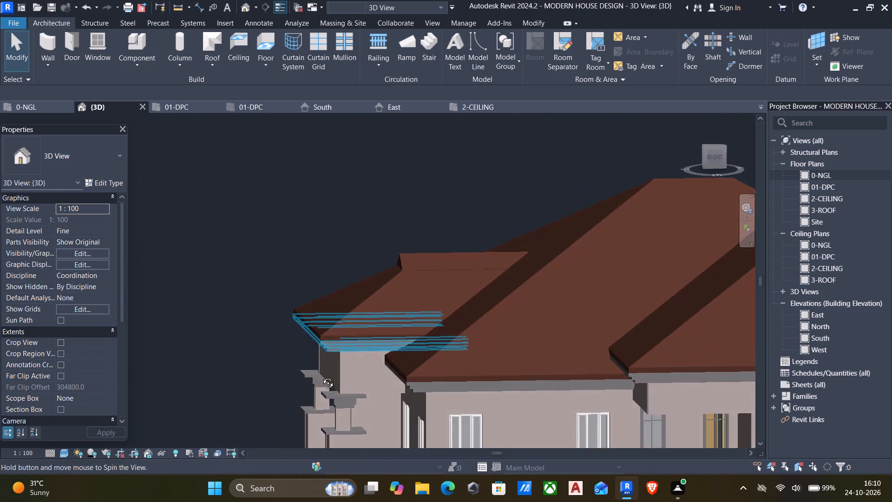
middle_click_drag(321, 376, 339, 388, "shift")
scroll(349, 387, "down", 7)
middle_click_drag(387, 401, 443, 412, "shift")
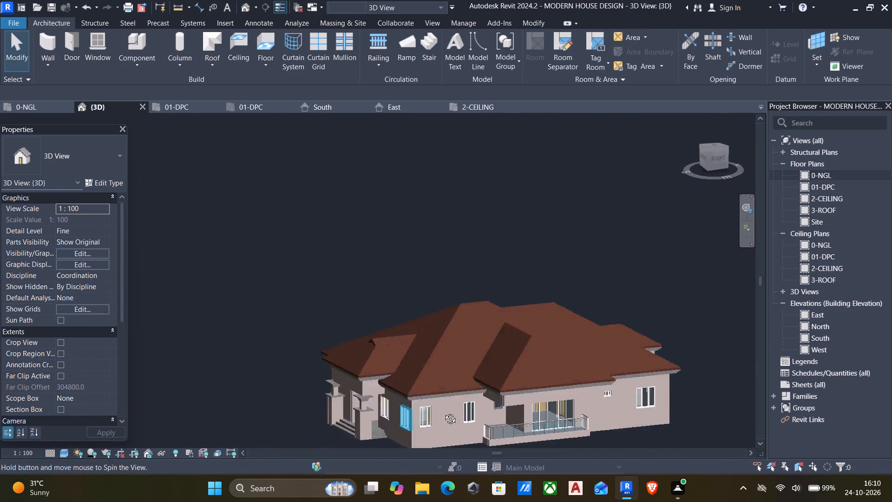
middle_click_drag(443, 412, 531, 413, "shift")
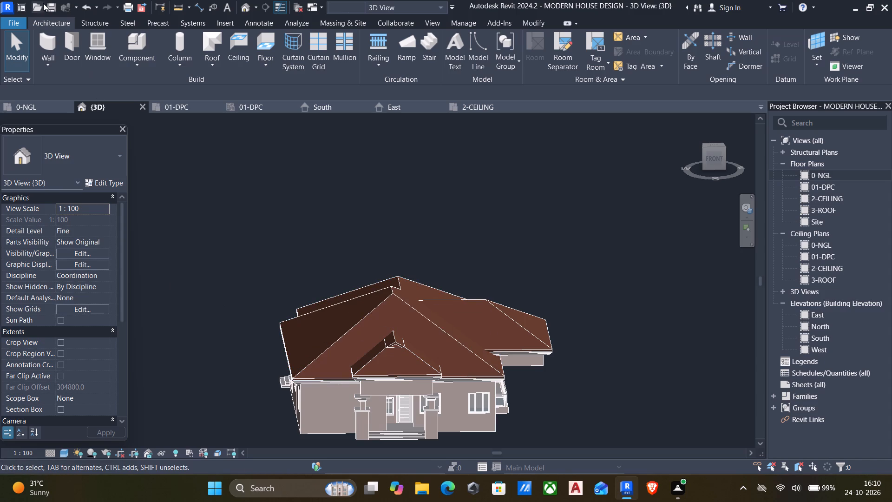
Start a sketched ceiling of type Compound Ceiling Plain and open the 01-DPC floor plan for its boundary.
left_click(55, 17)
left_click(239, 45)
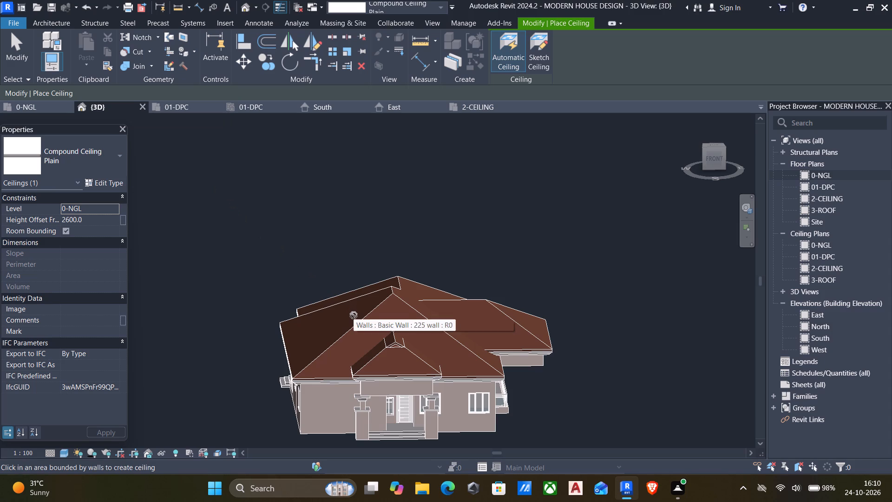
left_click(537, 46)
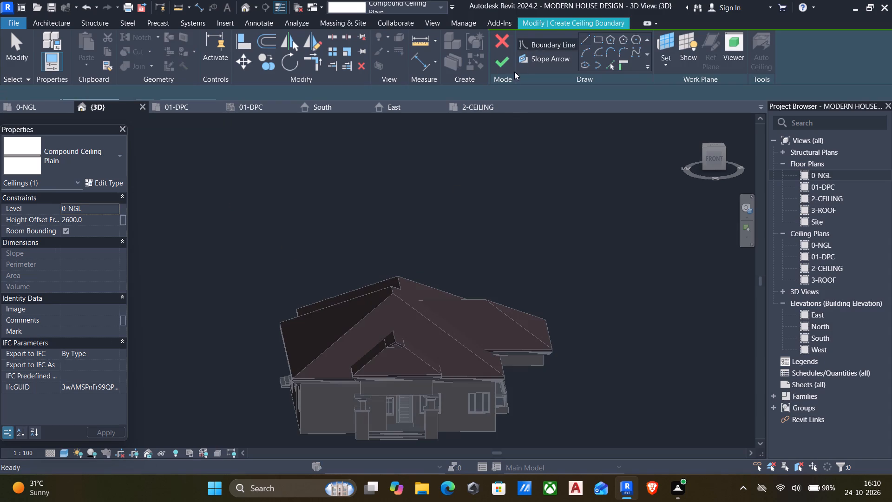
double_click(834, 183)
scroll(604, 252, "down", 3)
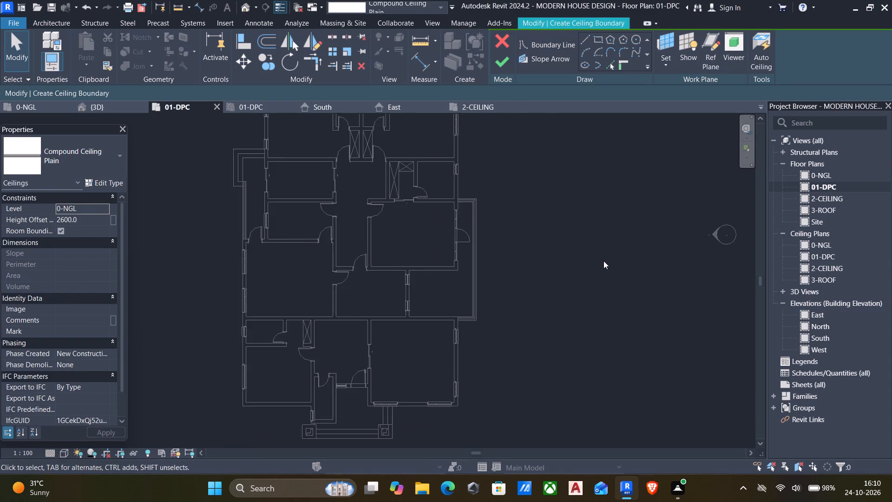
middle_click_drag(590, 282, 664, 262)
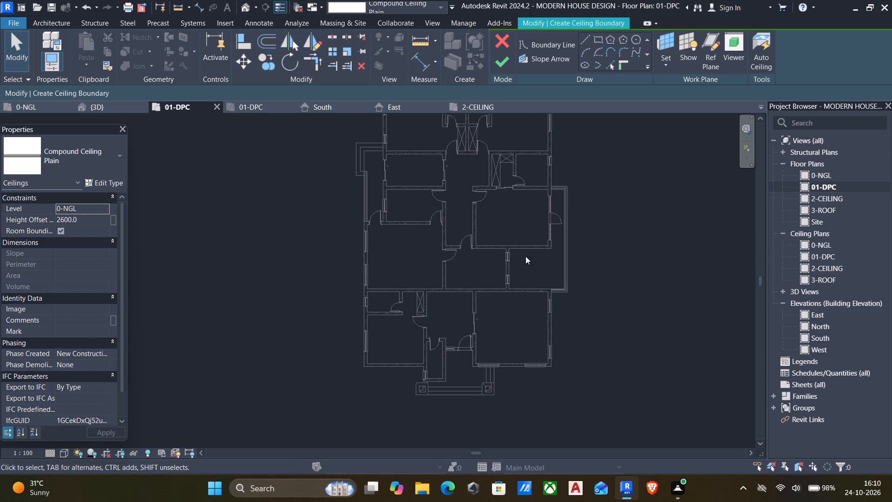
middle_click_drag(525, 269, 559, 415)
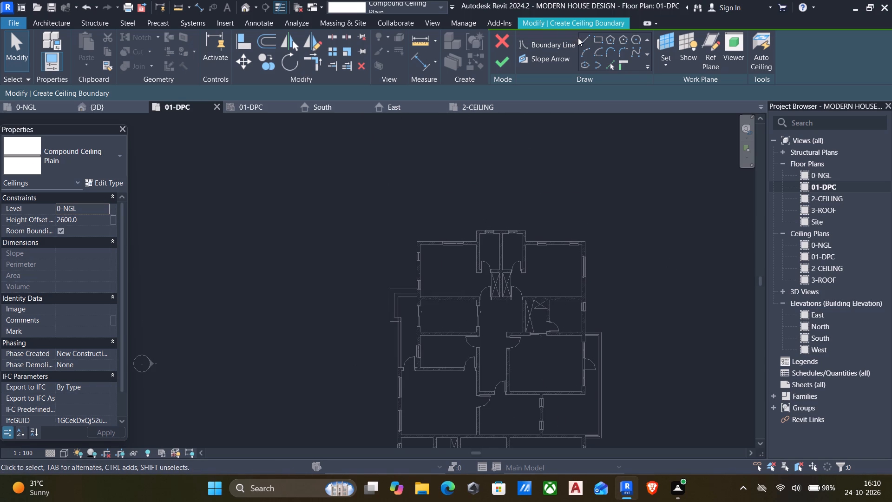
Draw ceiling boundary lines along the rear walls' inner faces, from the left inner corner around the projecting twin-room bay to the right inner corner.
left_click(584, 38)
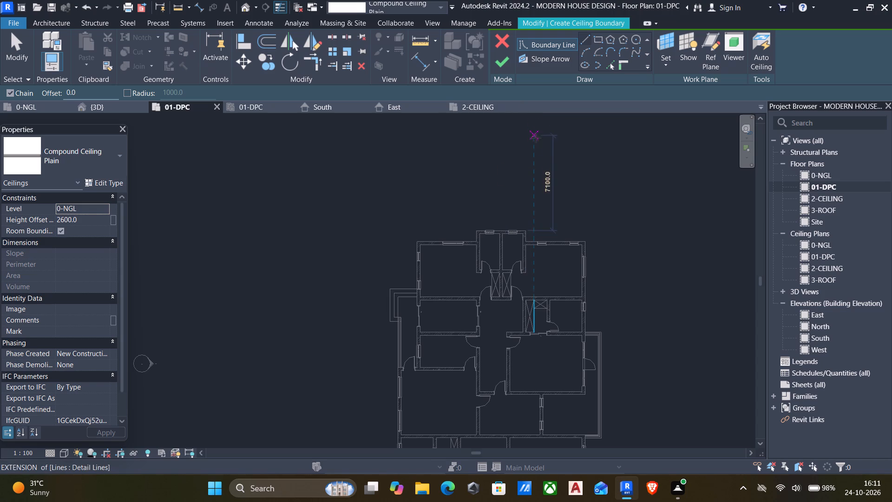
scroll(431, 267, "up", 7)
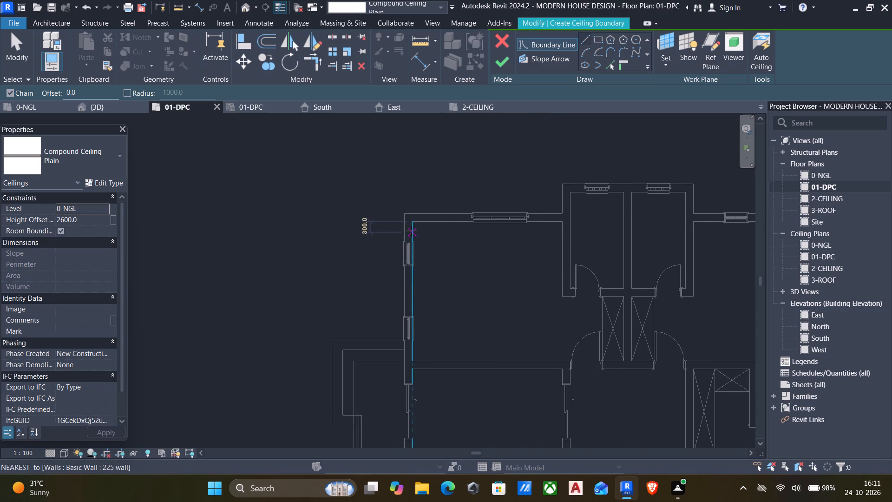
left_click(411, 224)
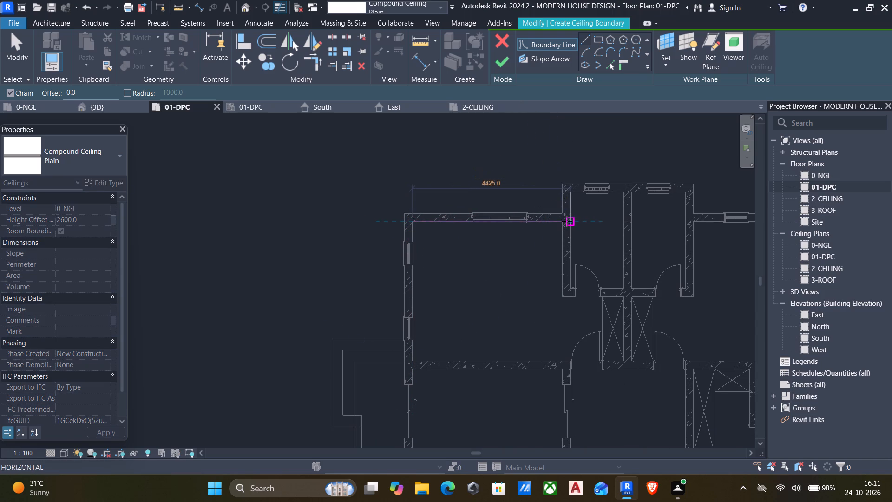
left_click(572, 227)
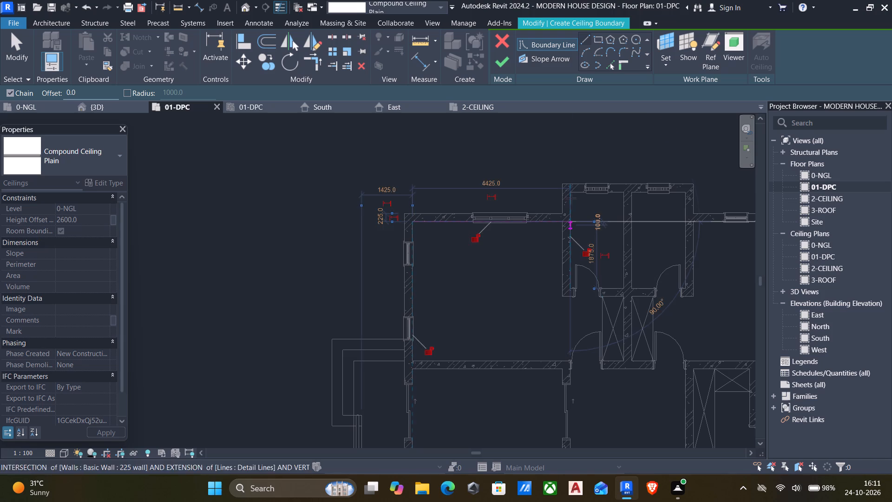
left_click(571, 194)
left_click(687, 196)
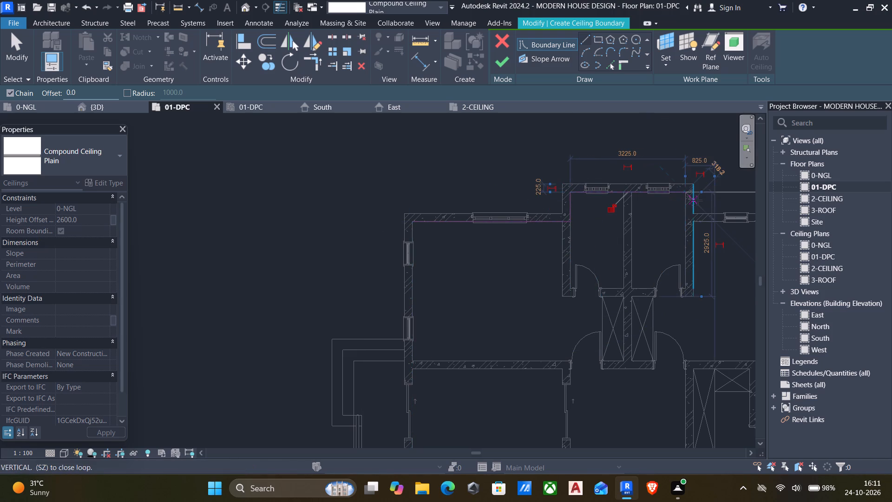
left_click(684, 225)
scroll(710, 228, "up", 1)
middle_click_drag(709, 229, 423, 243)
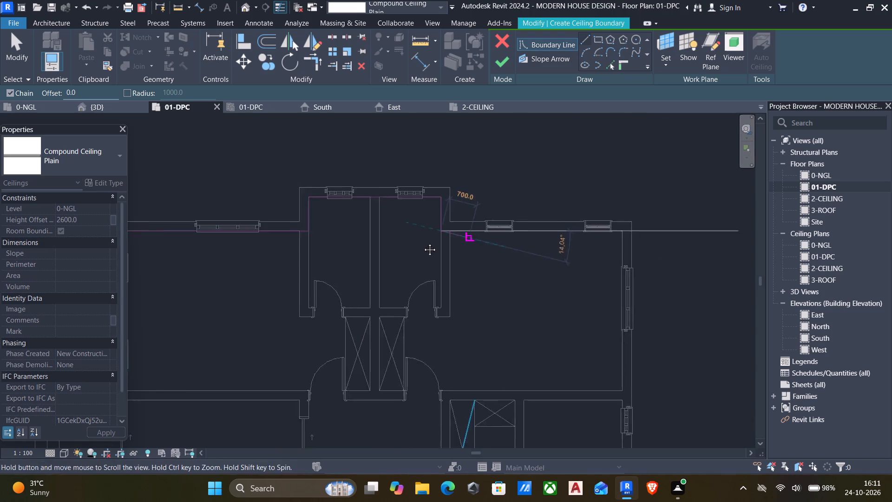
middle_click_drag(423, 243, 422, 243)
scroll(428, 243, "down", 1)
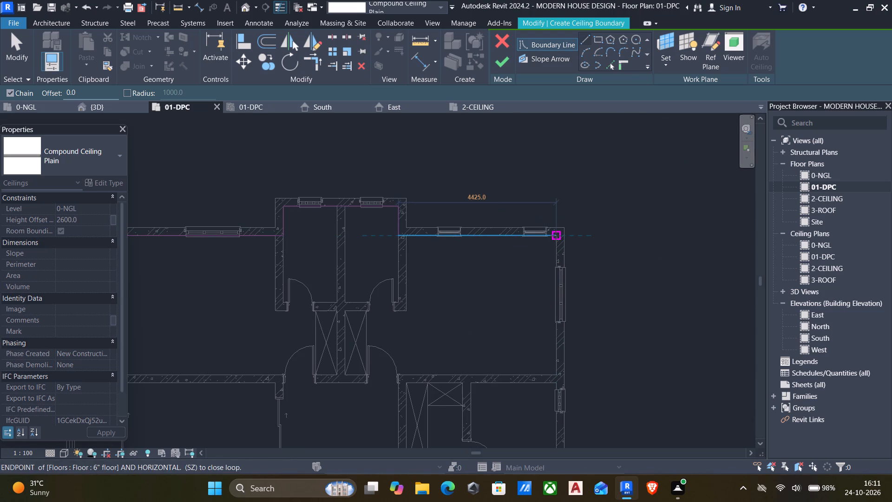
left_click(557, 236)
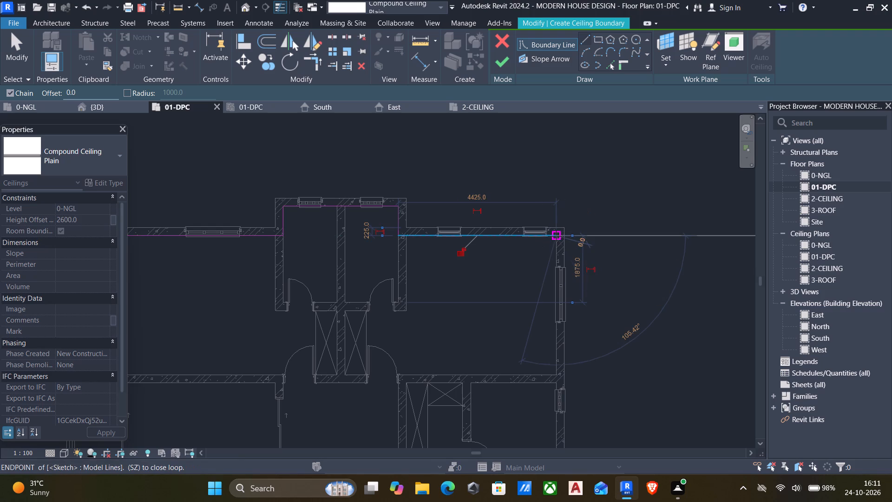
Continue the boundary down the right exterior wall's inner face, 3900 mm then 2625 mm, ending at the balcony-side room's upper inner corner.
left_click(552, 372)
middle_click_drag(549, 381, 520, 153)
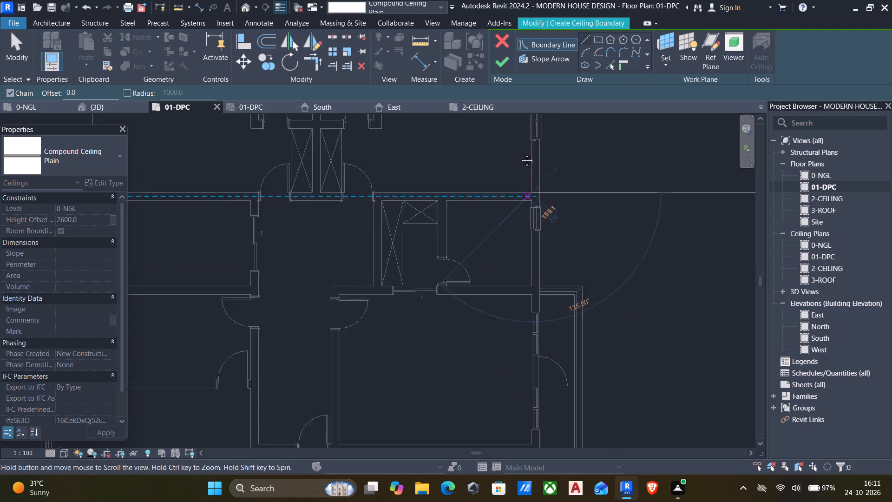
middle_click_drag(520, 153, 518, 150)
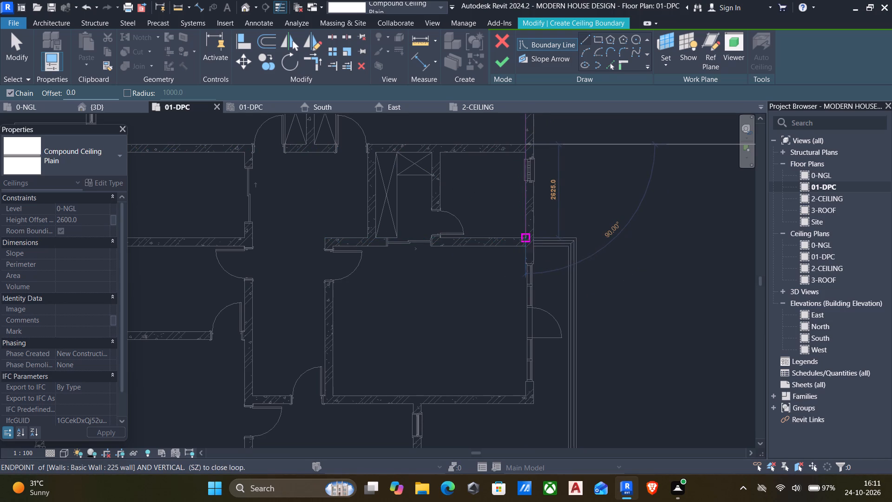
left_click(524, 240)
scroll(524, 240, "down", 7)
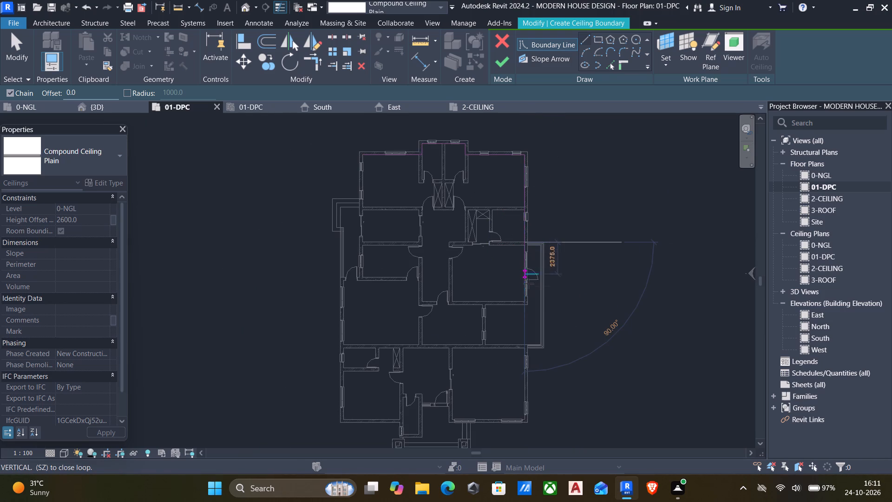
scroll(530, 318, "up", 3)
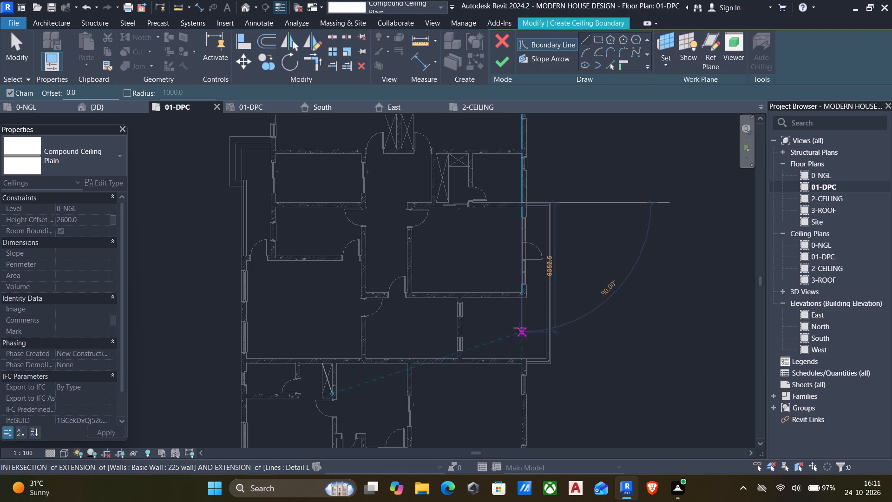
scroll(519, 294, "up", 3)
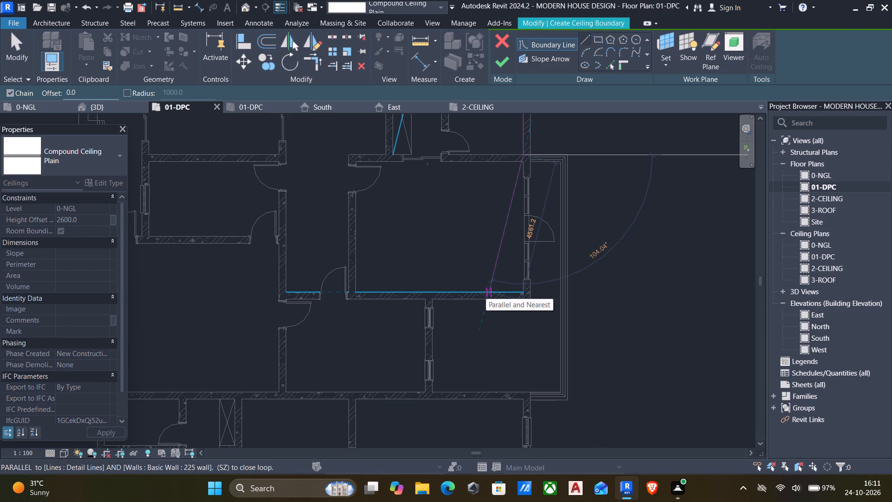
scroll(551, 171, "up", 7)
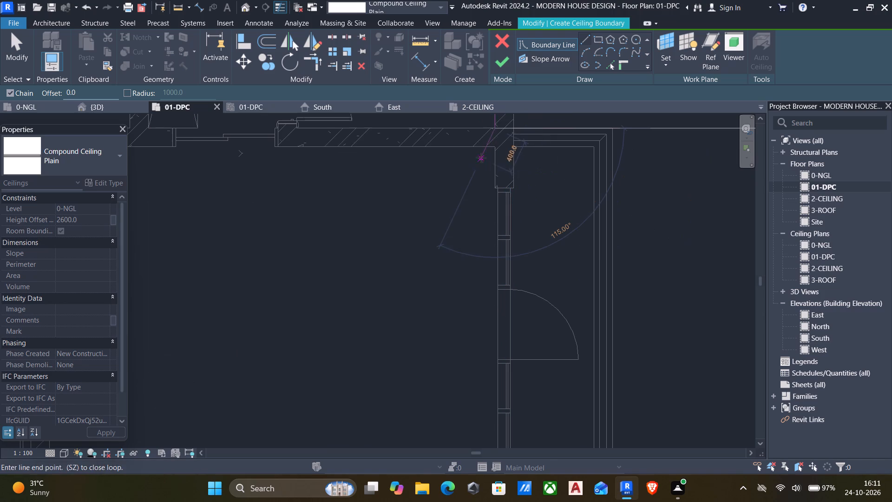
left_click(495, 150)
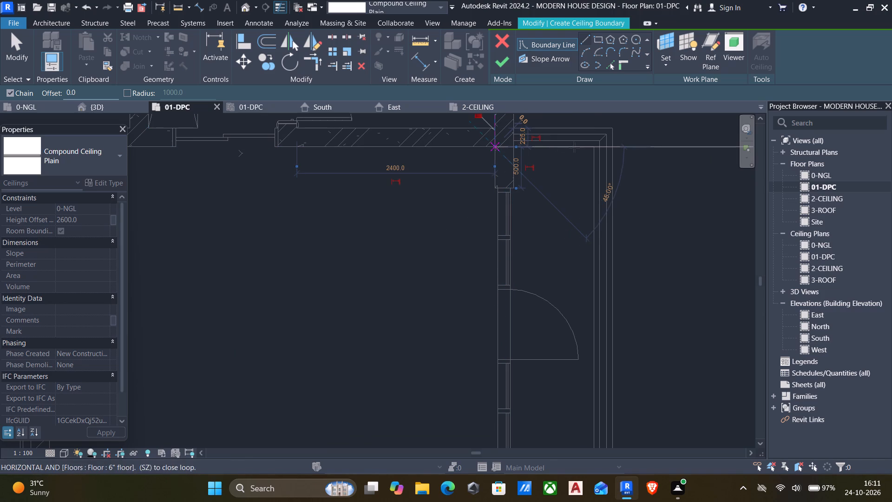
Carry the boundary out around the balcony's inner edge and back 1200 mm to the exterior wall's inner face below it.
left_click(596, 150)
middle_click_drag(587, 291, 590, 207)
scroll(590, 214, "down", 6)
scroll(582, 246, "up", 1)
middle_click_drag(589, 339, 584, 283)
middle_click_drag(584, 359, 584, 307)
scroll(593, 337, "up", 4)
scroll(584, 380, "up", 6)
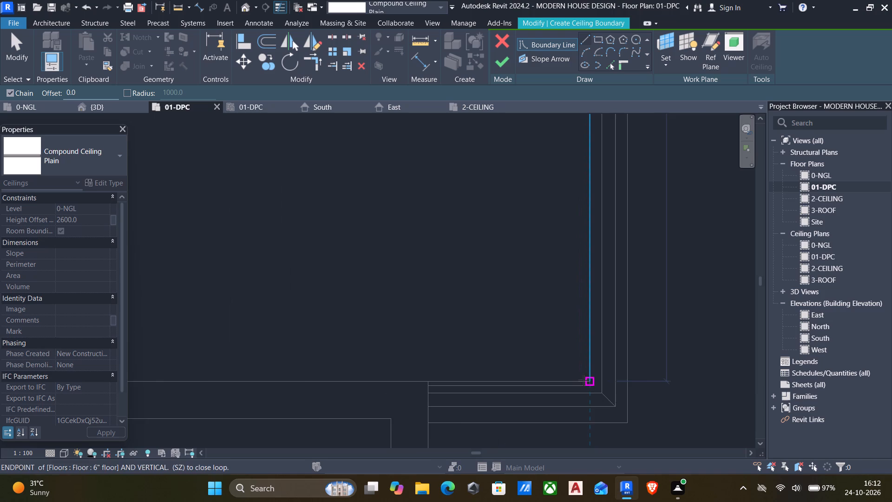
left_click(592, 381)
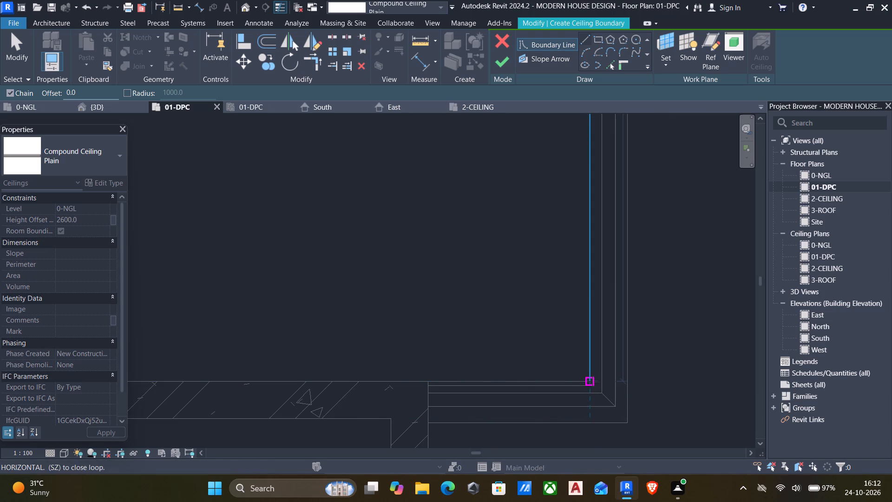
middle_click_drag(353, 387, 485, 347)
scroll(485, 347, "down", 5)
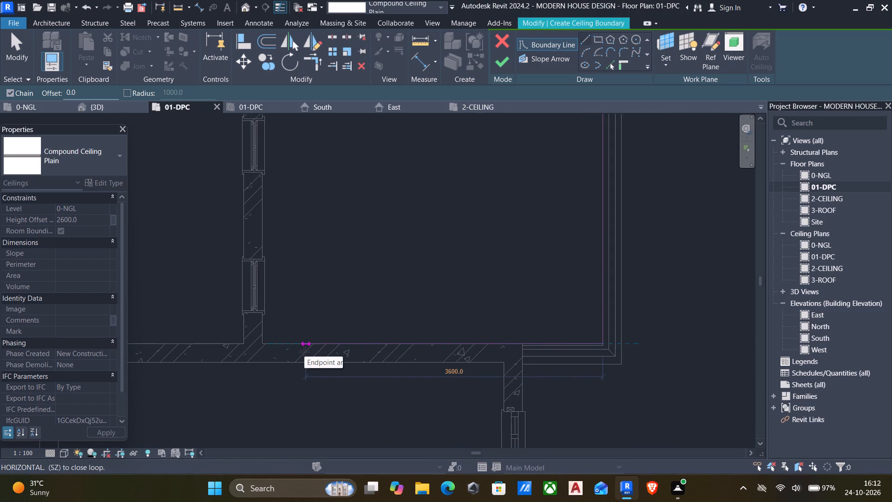
middle_click(453, 304)
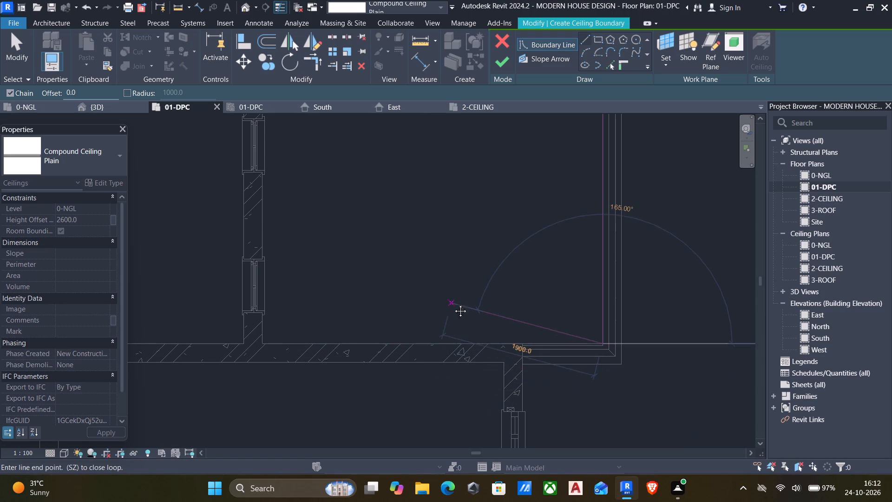
left_click(502, 345)
Continue the boundary down the front right room's exterior wall to its lower inner corner.
scroll(487, 371, "down", 8)
scroll(474, 218, "up", 1)
middle_click_drag(452, 351, 462, 235)
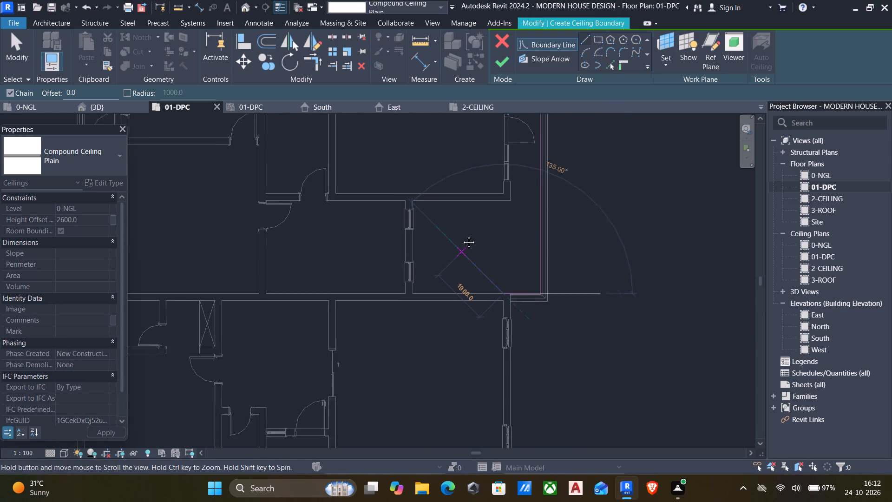
middle_click_drag(462, 235, 464, 228)
scroll(464, 228, "down", 3)
middle_click_drag(473, 373, 485, 331)
middle_click(508, 263)
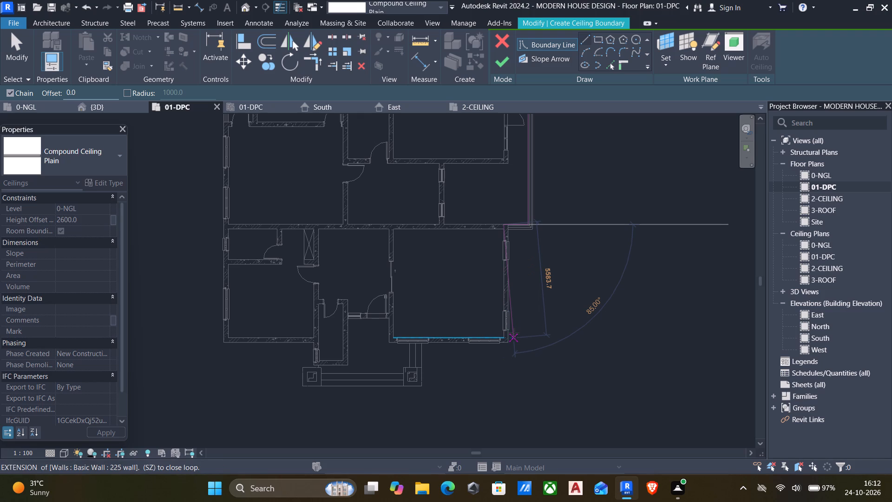
scroll(507, 359, "up", 7)
left_click(501, 325)
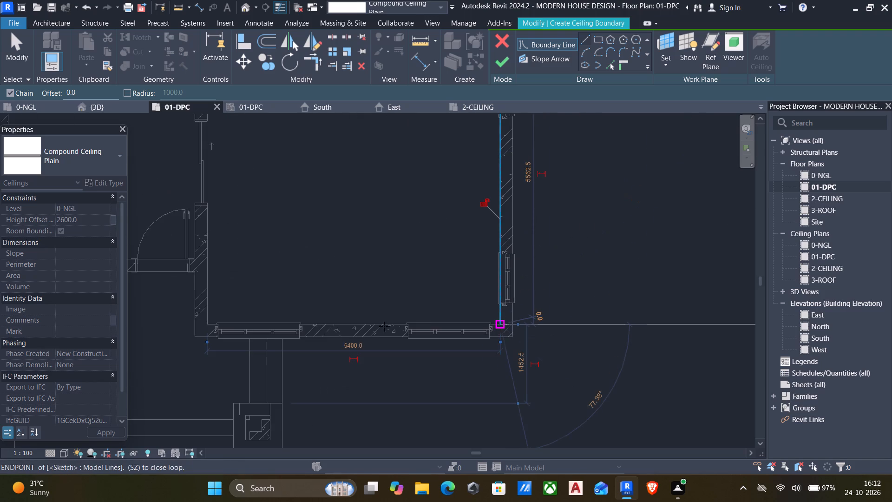
Continue the ceiling boundary 5400 mm along the front right room's front wall, back 1200 mm, and 2475 mm along the entrance wall.
left_click(206, 325)
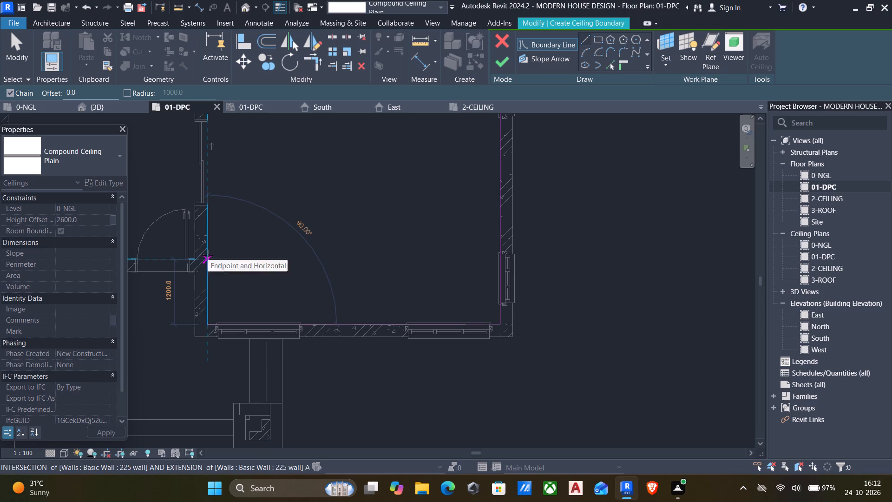
left_click(208, 258)
middle_click_drag(200, 268, 515, 247)
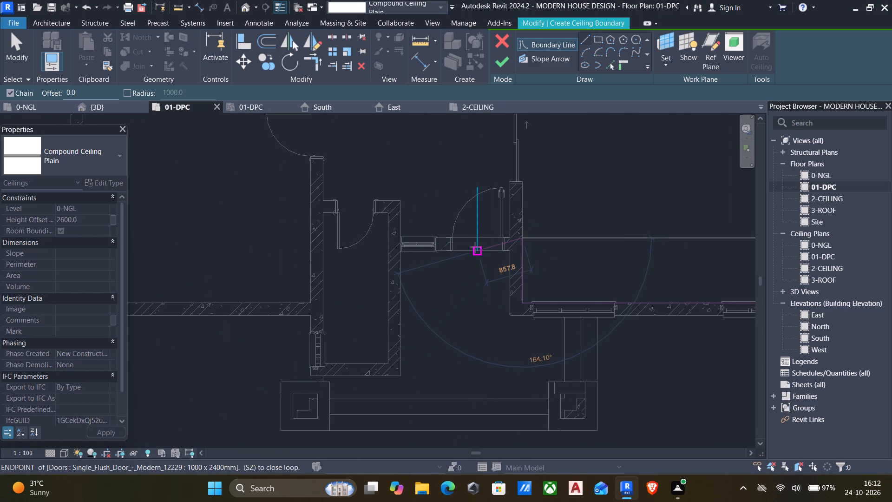
left_click(388, 234)
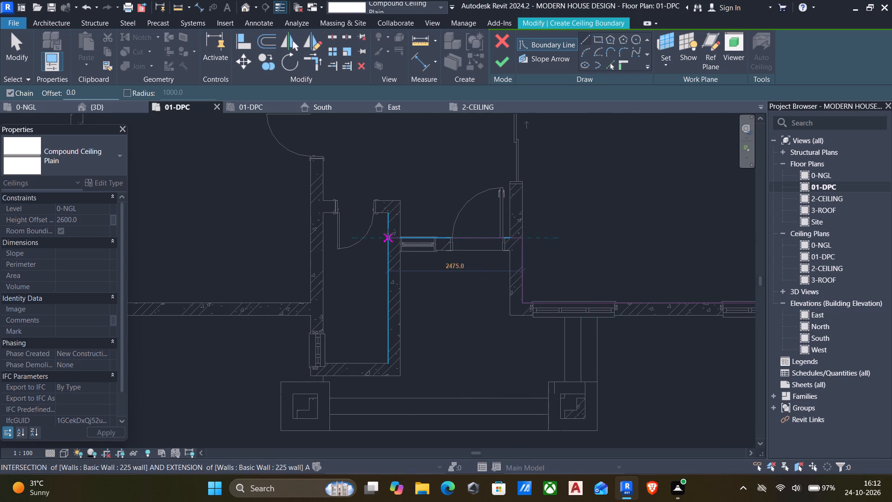
Carry the boundary around the small projecting front room's inner faces and 4425 mm along the front left room's wall to its outer inner corner.
left_click(385, 362)
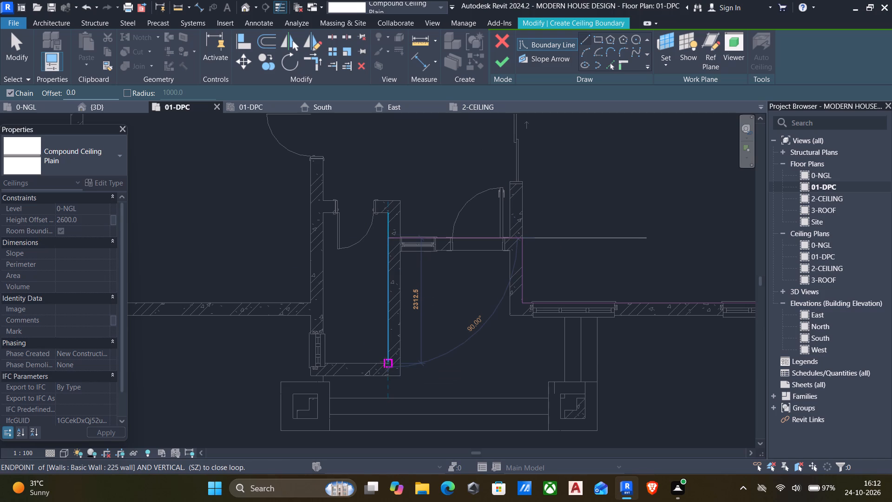
scroll(324, 363, "up", 6)
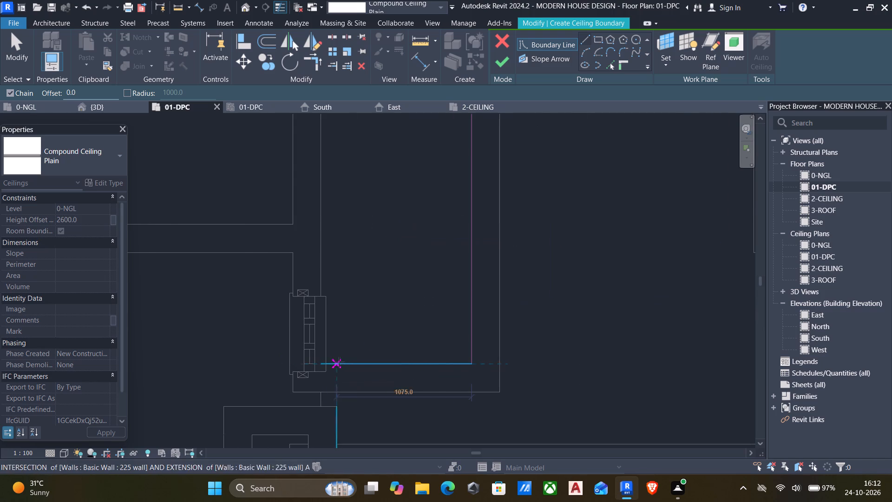
left_click(321, 363)
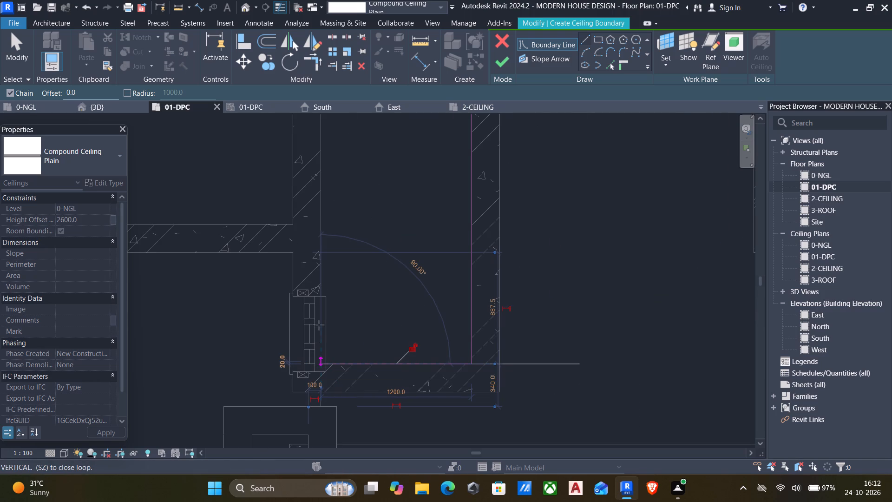
left_click(321, 226)
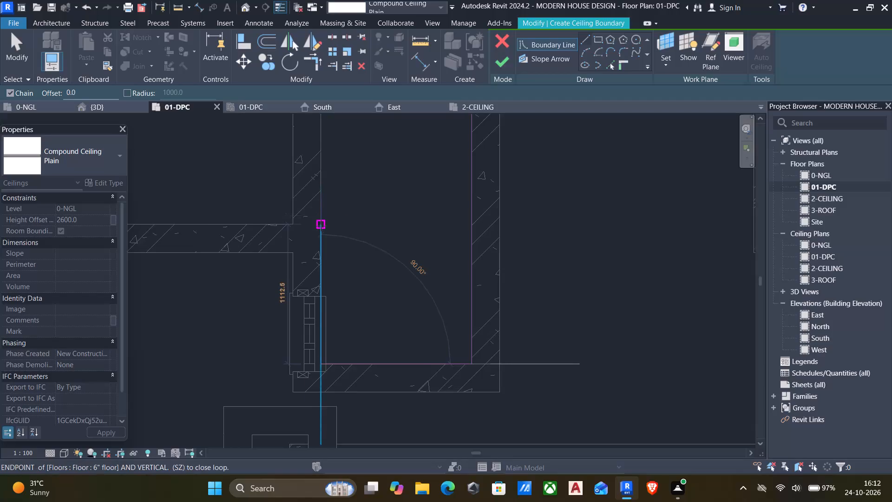
middle_click_drag(278, 226, 429, 218)
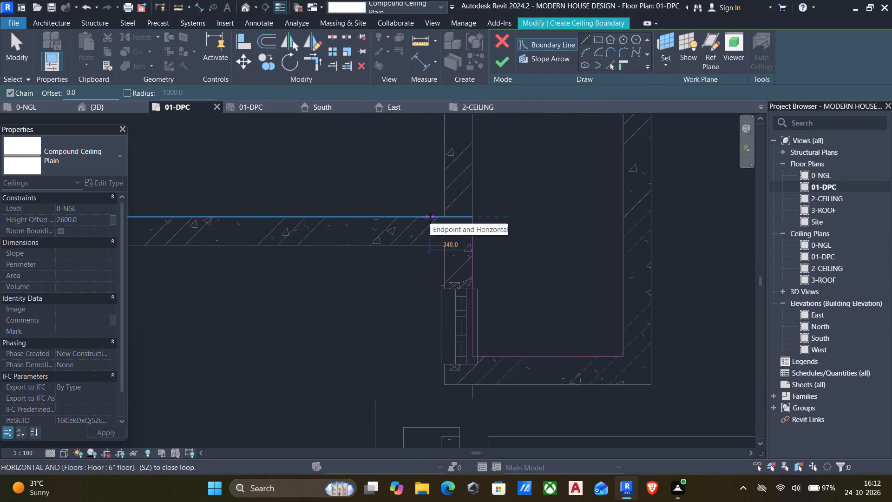
middle_click_drag(316, 226, 579, 233)
scroll(521, 242, "down", 4)
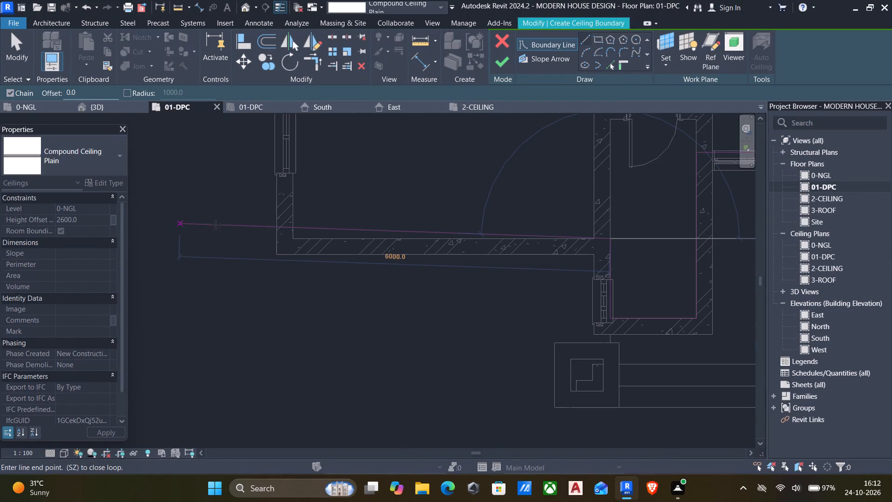
left_click(294, 238)
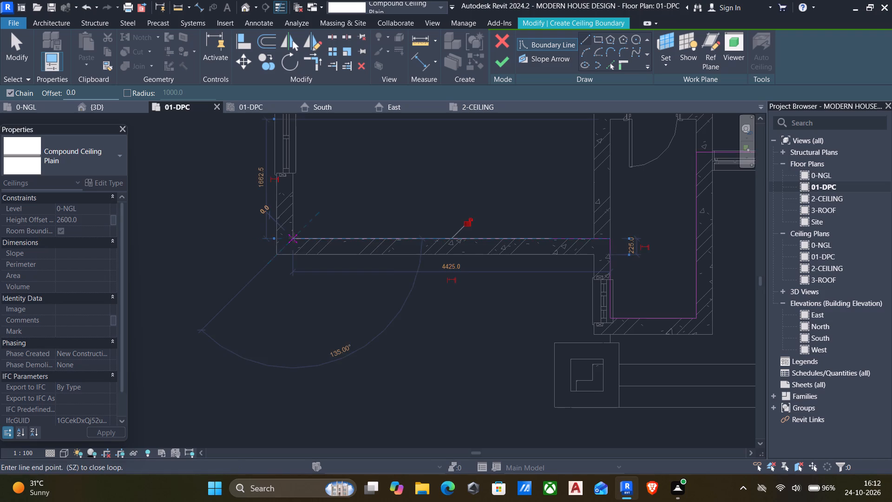
Run the boundary up the left exterior wall's inner face to the rear of the side porch, and across to the rear left room's exterior wall.
middle_click_drag(305, 190, 281, 304)
scroll(294, 234, "down", 3)
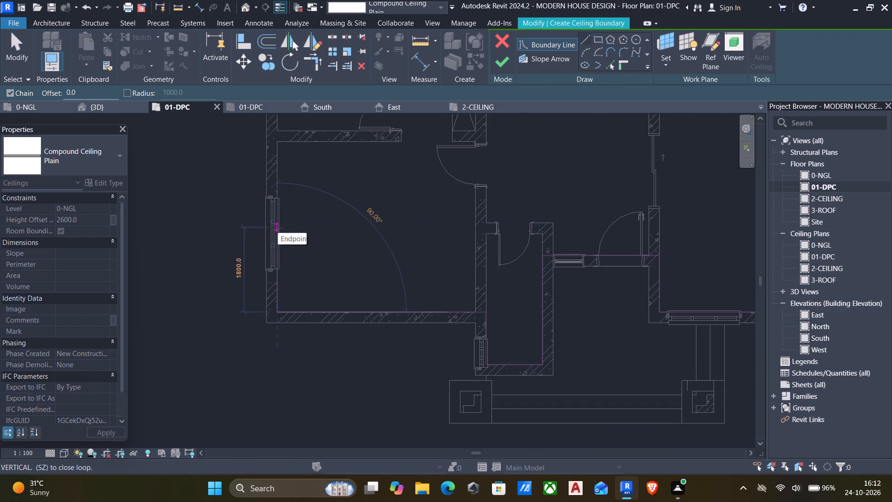
scroll(278, 228, "down", 3)
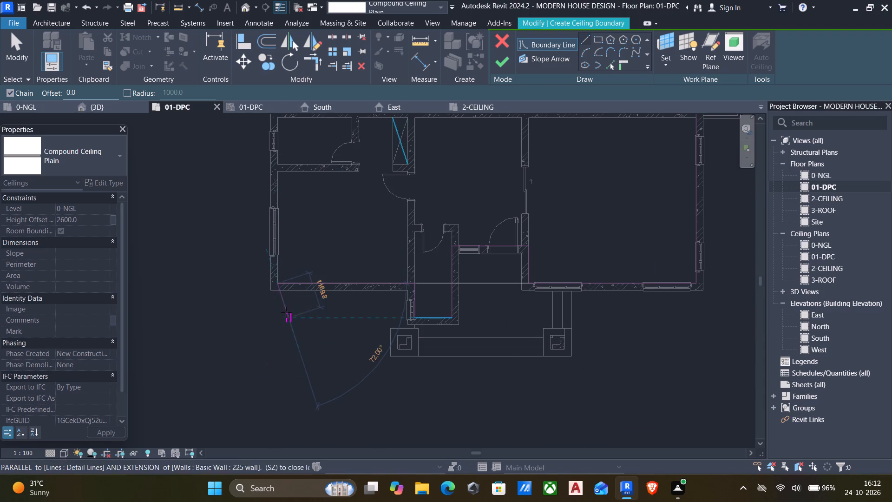
middle_click_drag(291, 304, 274, 437)
scroll(276, 431, "down", 4)
middle_click_drag(242, 208, 250, 361)
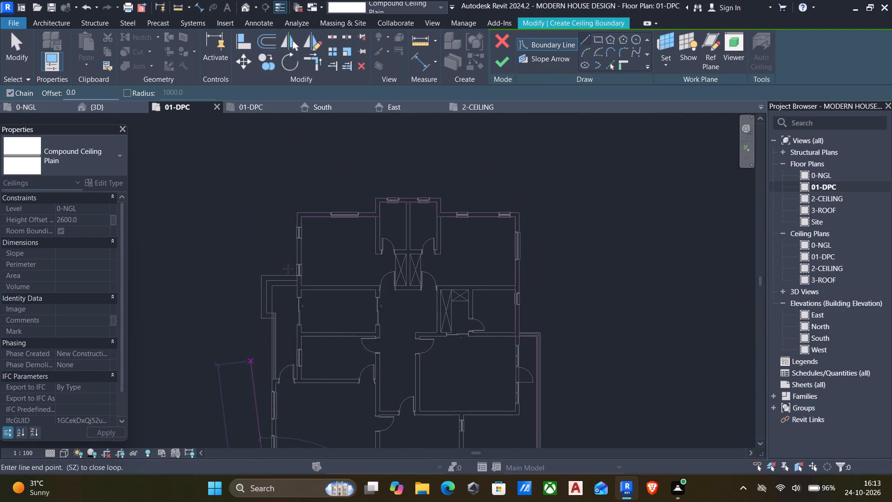
scroll(280, 303, "up", 8)
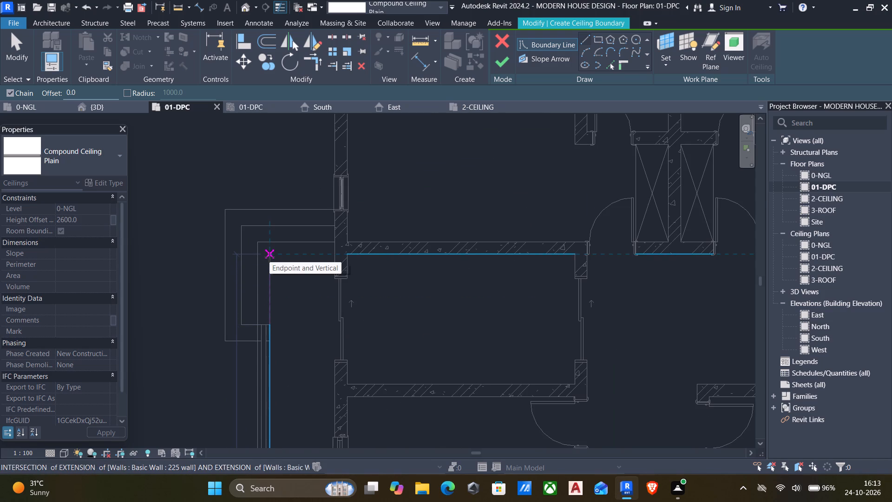
left_click(269, 257)
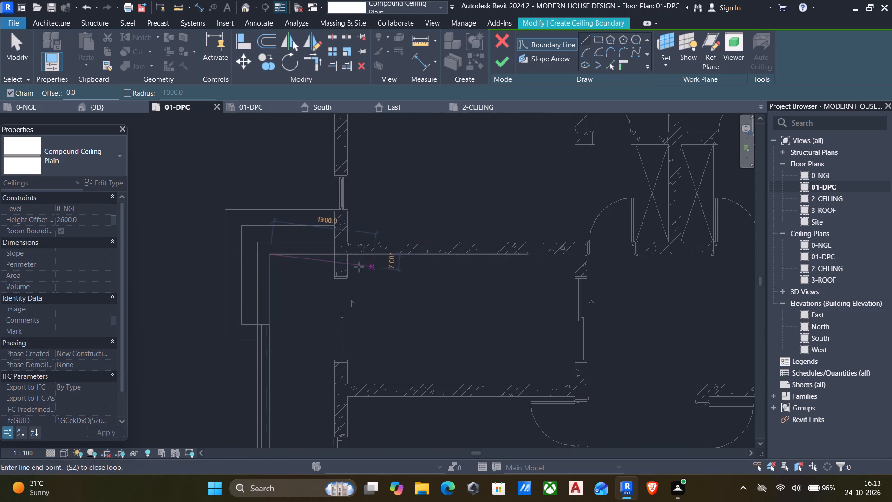
left_click(348, 255)
Close the boundary loop with a 4125 mm line up the rear left room's exterior wall to the rear left inner corner.
scroll(376, 163, "up", 1)
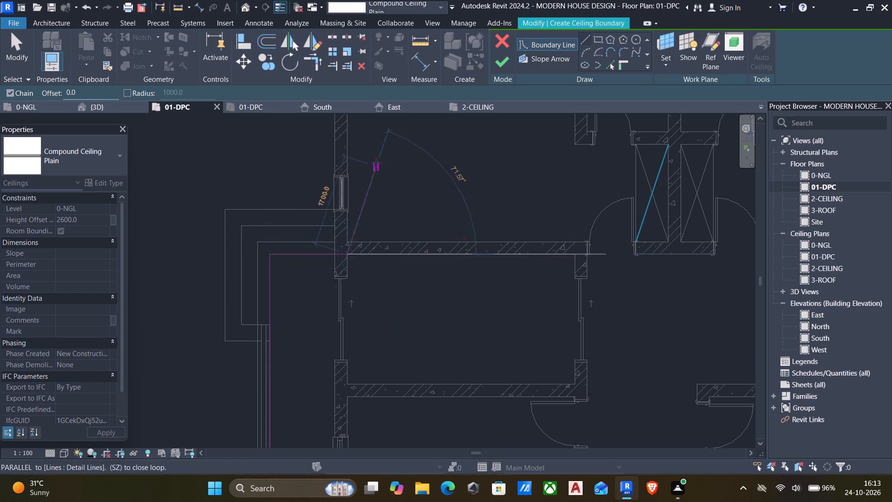
middle_click_drag(376, 163, 325, 386)
scroll(308, 369, "down", 1)
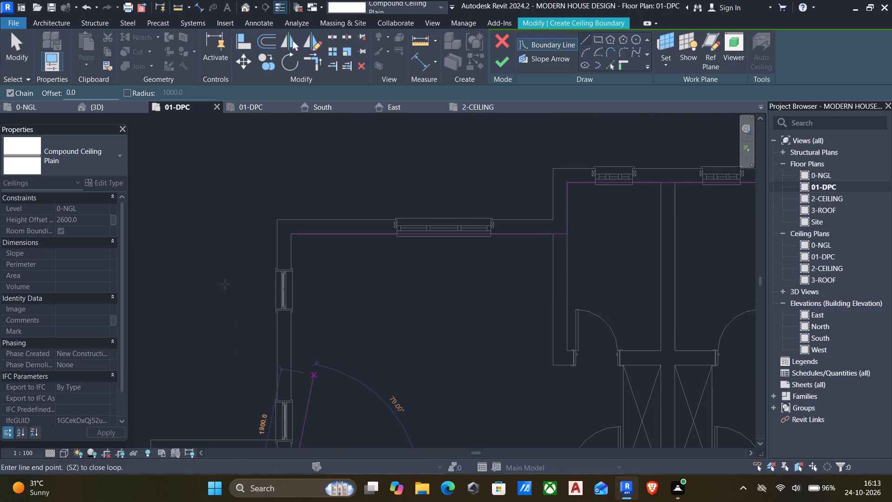
middle_click_drag(334, 333, 334, 285)
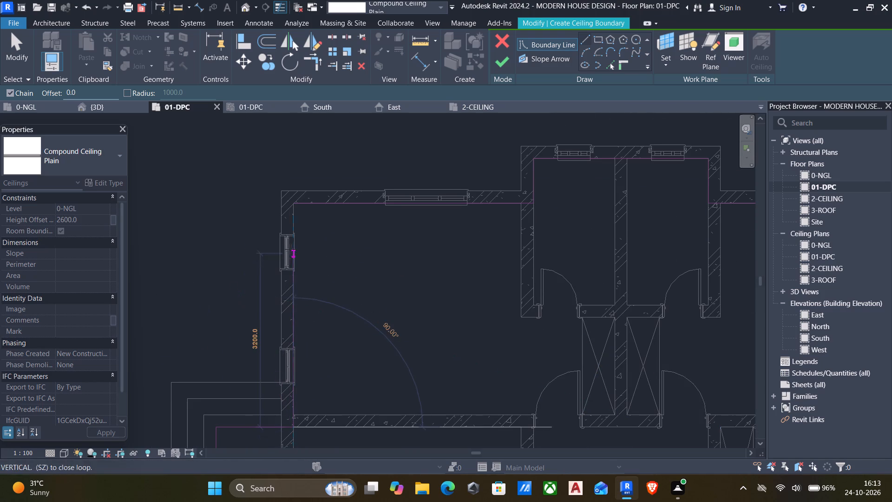
left_click(295, 204)
key("Escape")
scroll(393, 261, "down", 3)
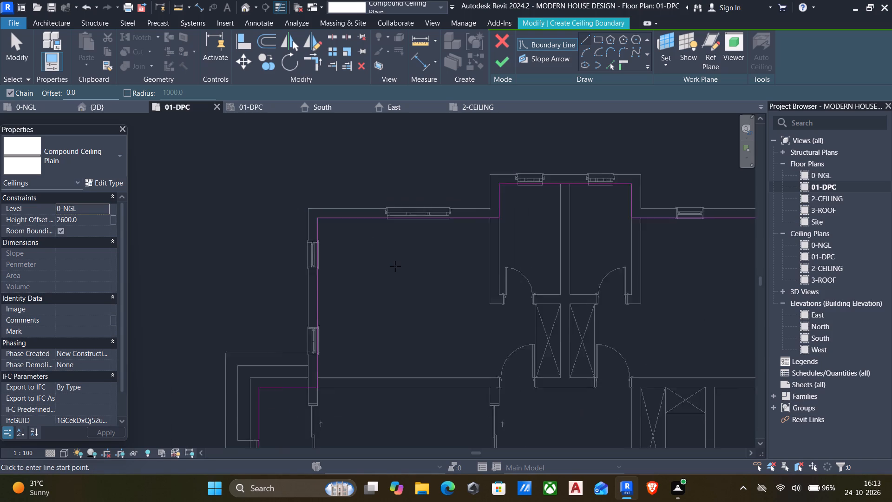
scroll(395, 266, "down", 1)
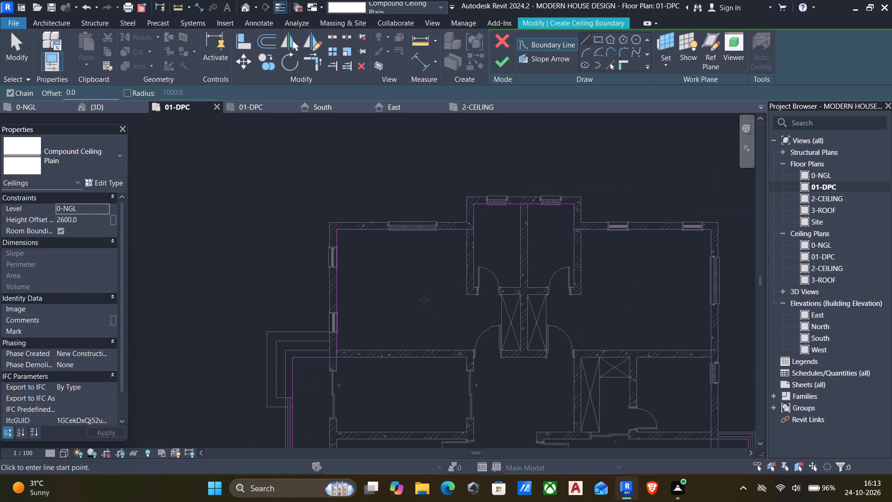
key("Escape")
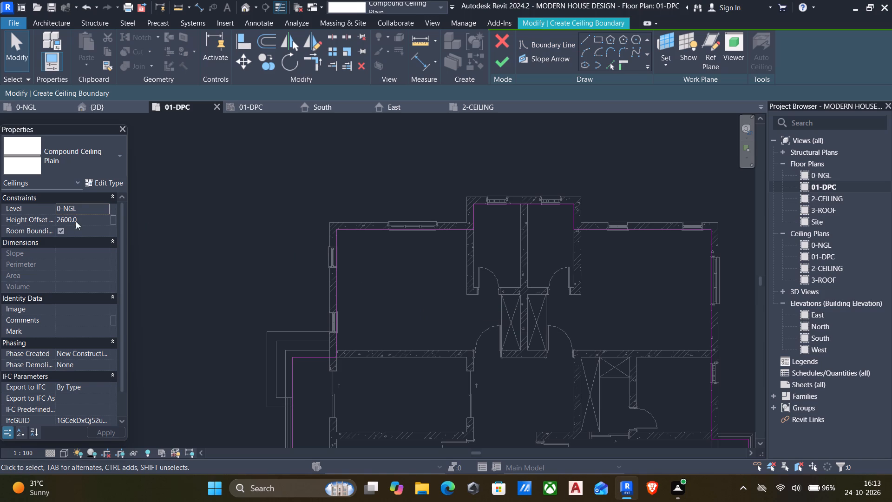
Set the ceiling's level to 2-CEILING with a height offset of 0, and finish the ceiling sketch.
left_click(102, 206)
left_click(76, 240)
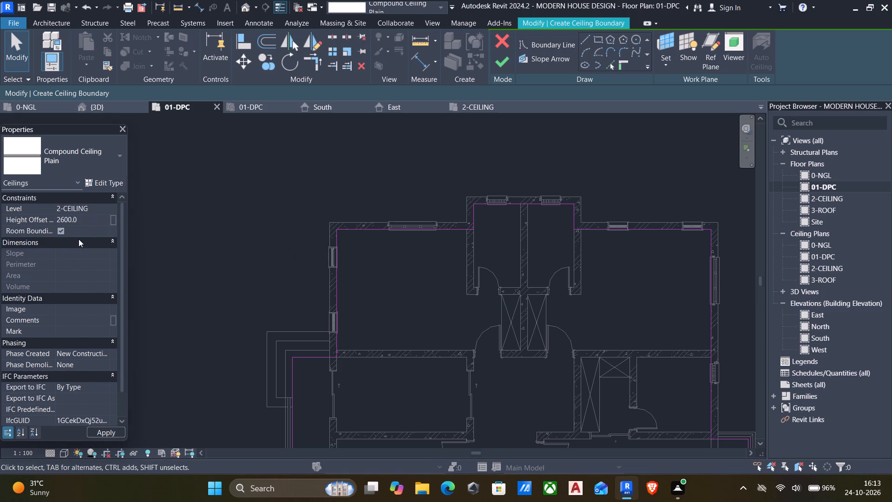
left_click(99, 219)
key("0")
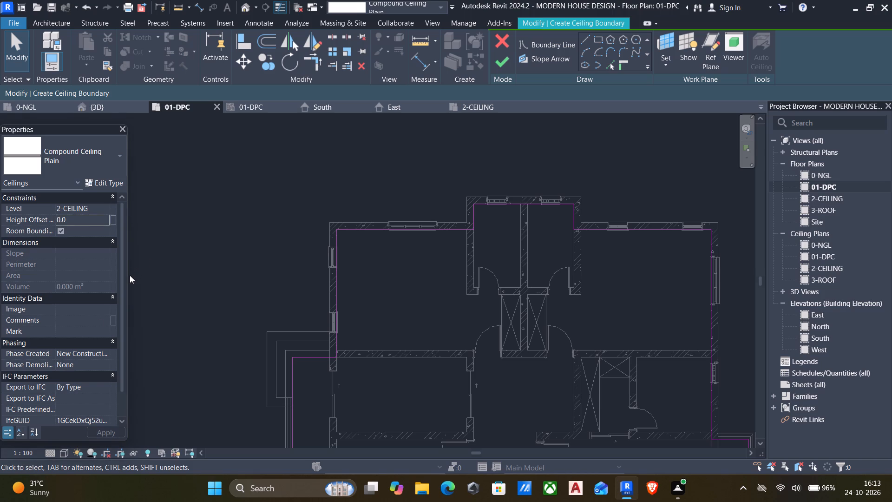
left_click(171, 269)
left_click(497, 61)
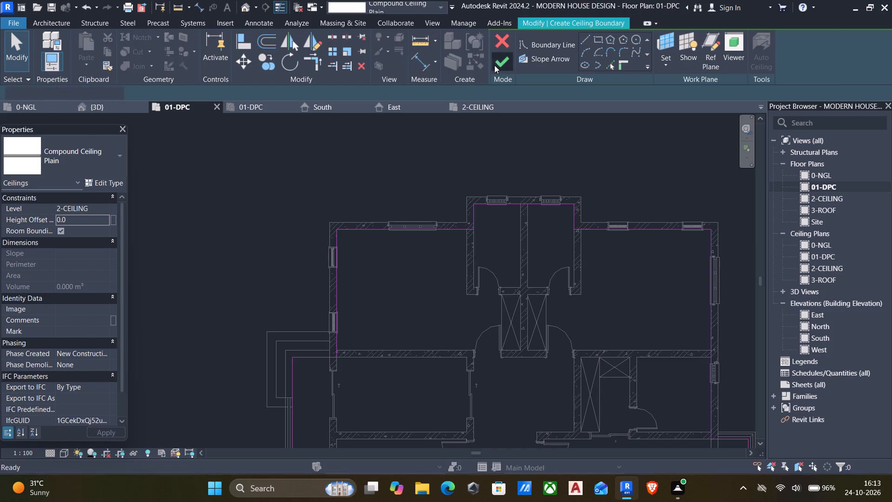
Examine the house in the 3D view from below, checking the balcony soffit and the eaves around the walls.
scroll(342, 265, "down", 6)
middle_click_drag(297, 364, 289, 356)
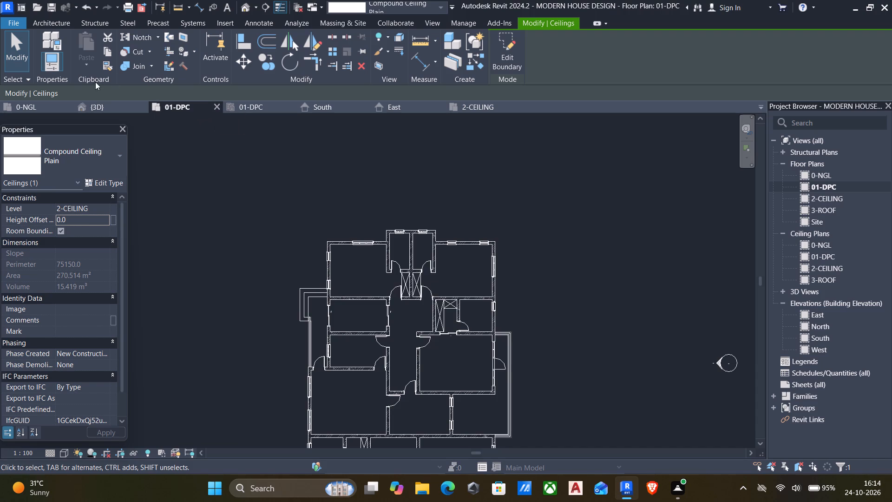
middle_click_drag(245, 202, 265, 151)
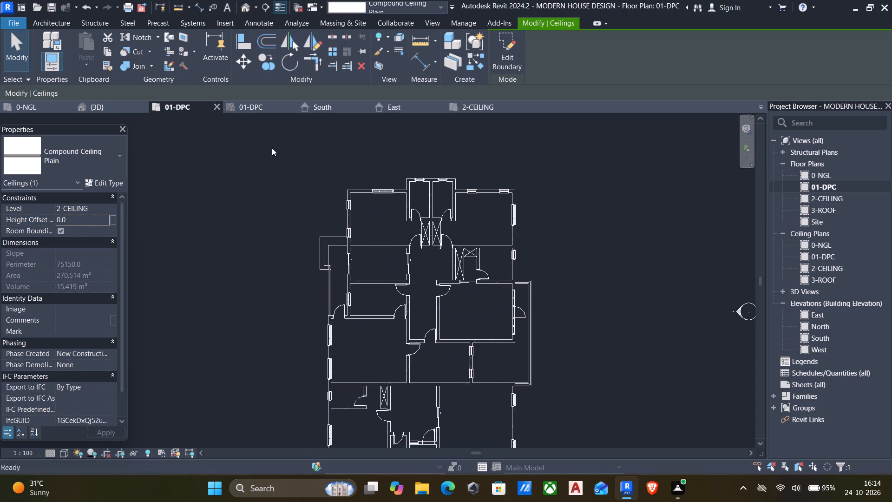
left_click(245, 8)
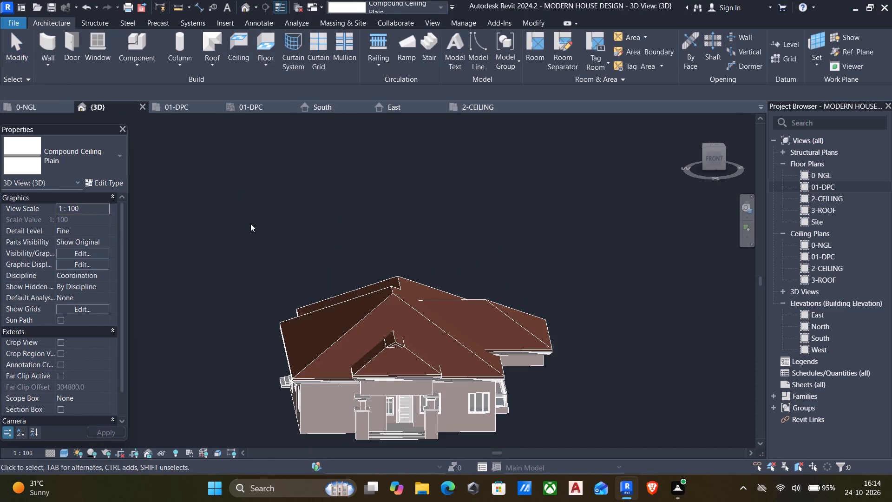
middle_click_drag(291, 269, 343, 194, "shift")
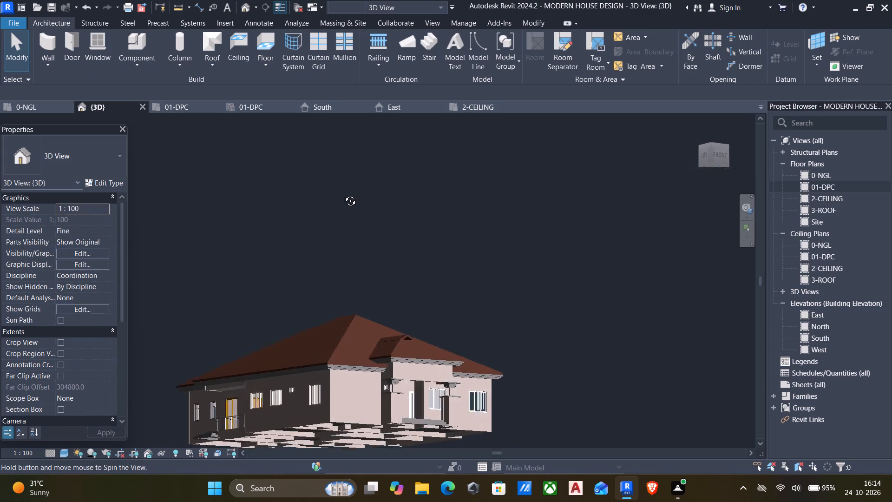
middle_click_drag(343, 194, 292, 210, "shift")
middle_click_drag(278, 213, 399, 119, "shift")
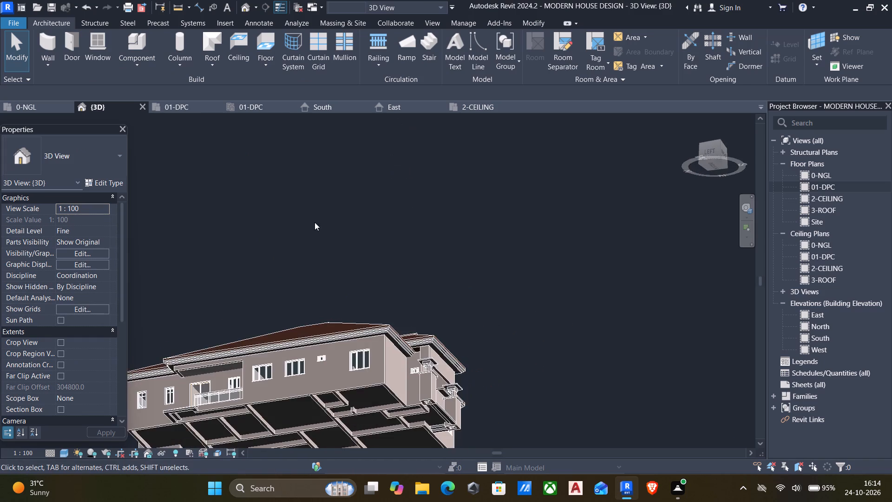
middle_click_drag(315, 229, 469, 141, "shift")
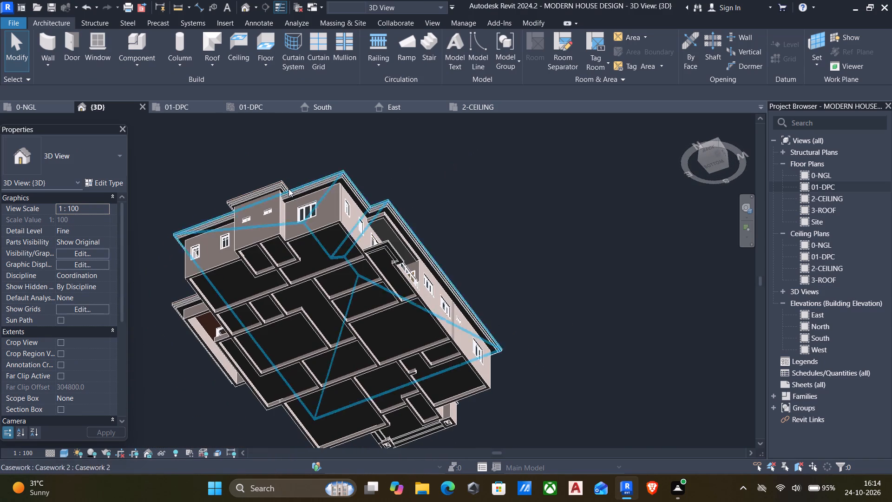
scroll(287, 189, "up", 5)
middle_click_drag(367, 198, 354, 214, "shift")
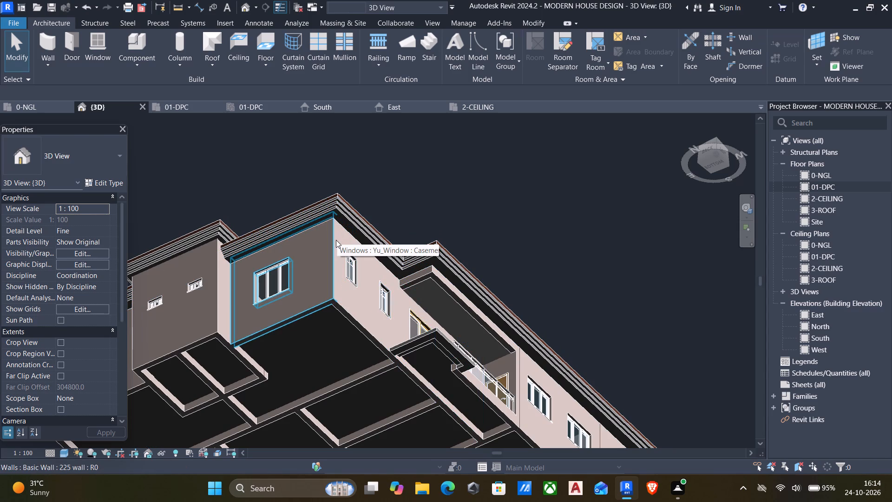
middle_click_drag(336, 240, 380, 124, "shift")
middle_click_drag(483, 216, 480, 219, "shift")
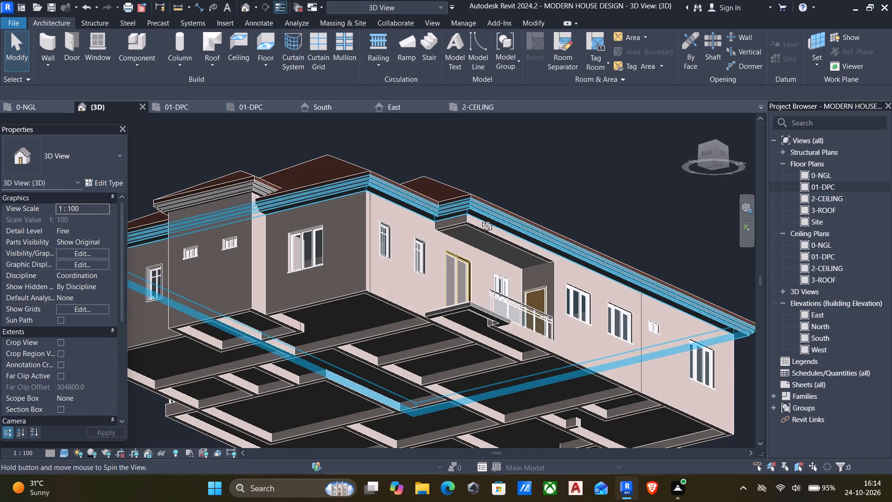
middle_click_drag(480, 219, 465, 231, "shift")
scroll(438, 251, "up", 5)
middle_click_drag(400, 258, 455, 191)
scroll(380, 180, "up", 4)
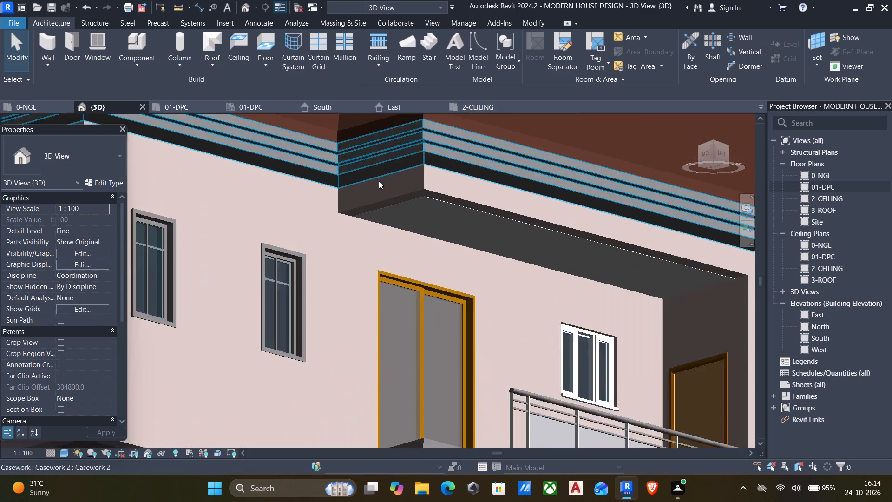
middle_click_drag(315, 177, 344, 229)
middle_click_drag(354, 243, 347, 109)
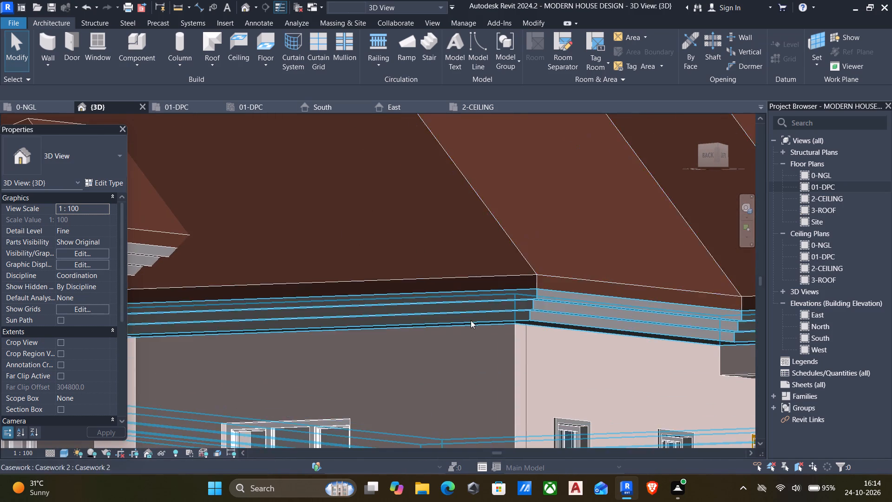
middle_click_drag(471, 320, 423, 242)
scroll(473, 240, "up", 2)
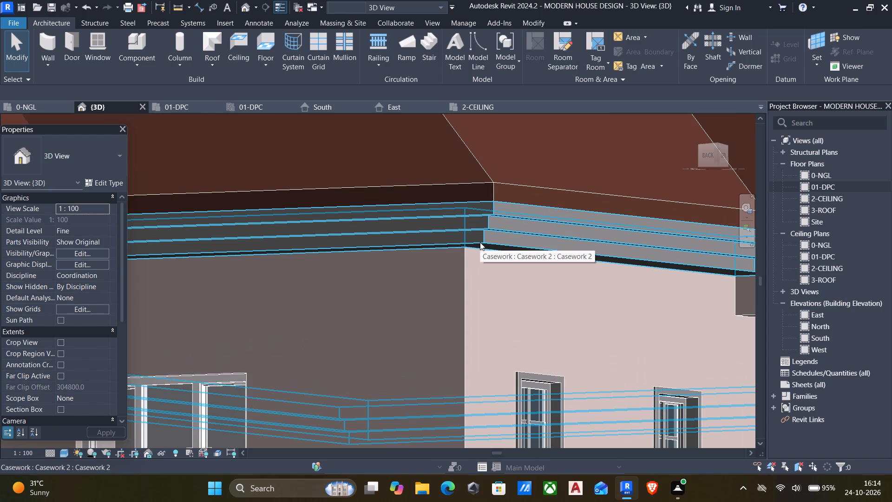
Examine the eaves moulding, rear walls and balcony side of the house in the 3D view from several angles.
left_click(477, 242)
scroll(447, 270, "down", 2)
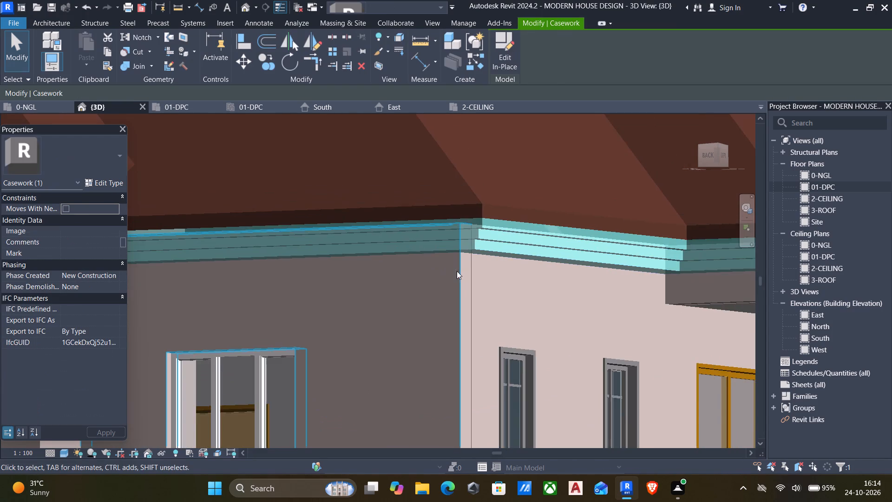
key("Escape")
scroll(356, 301, "down", 4)
middle_click_drag(467, 376, 467, 376)
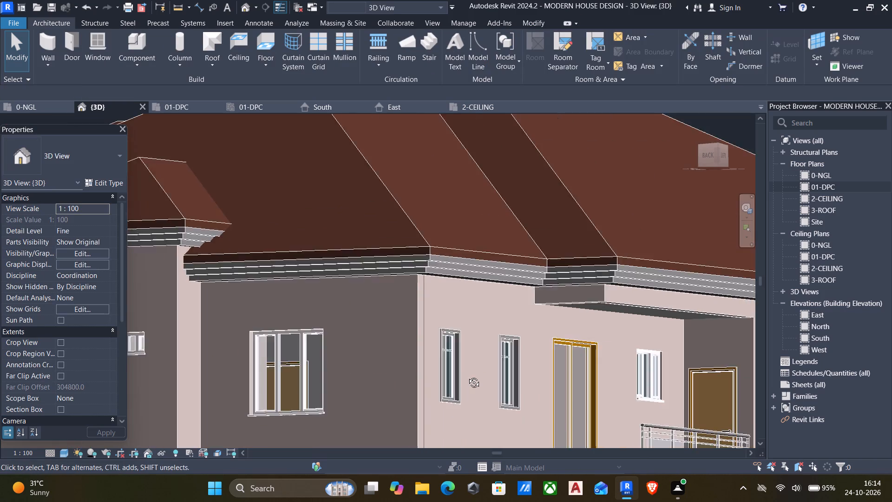
middle_click_drag(467, 376, 477, 299)
middle_click_drag(477, 299, 437, 455)
scroll(428, 466, "down", 2)
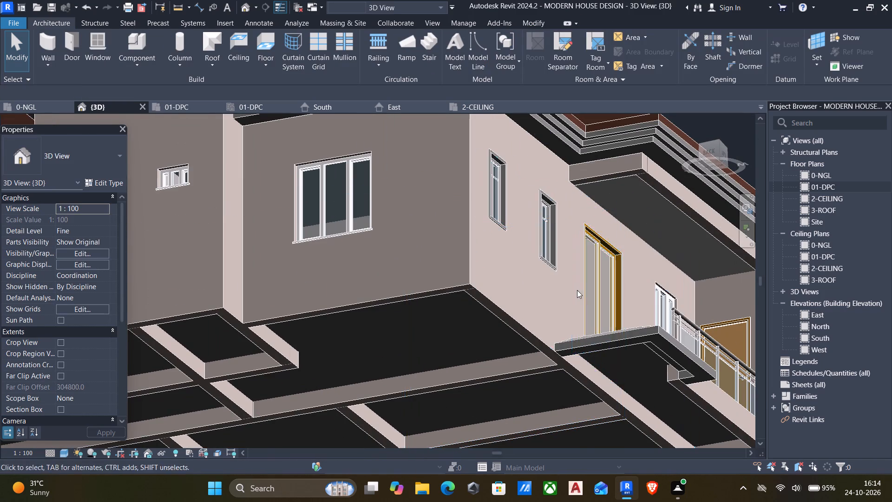
middle_click_drag(575, 291, 512, 475)
scroll(384, 454, "down", 3)
middle_click_drag(377, 439, 557, 369)
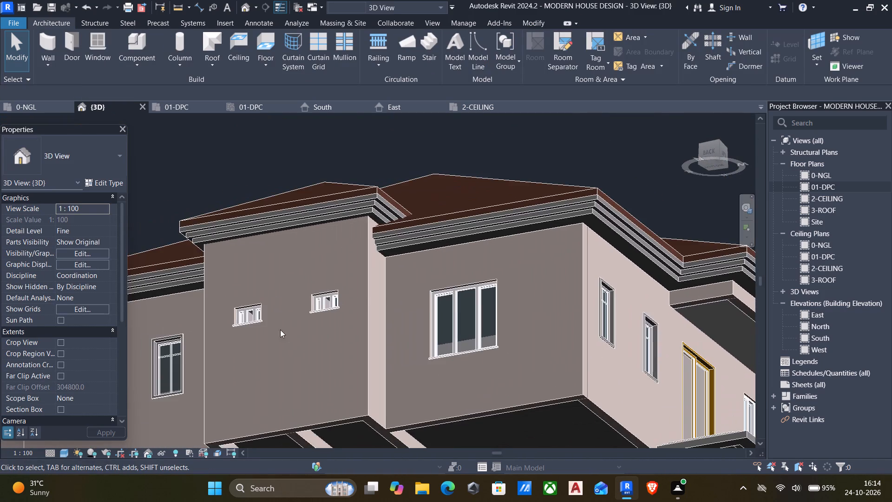
scroll(277, 332, "down", 3)
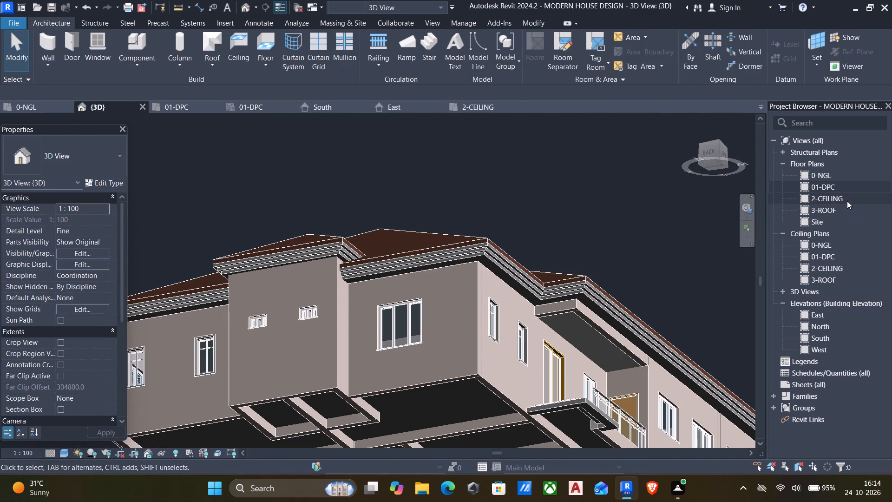
From the 2-CEILING floor plan, set the Metal Stud Layer thickness of the Plain compound ceiling type to 15 mm.
double_click(847, 201)
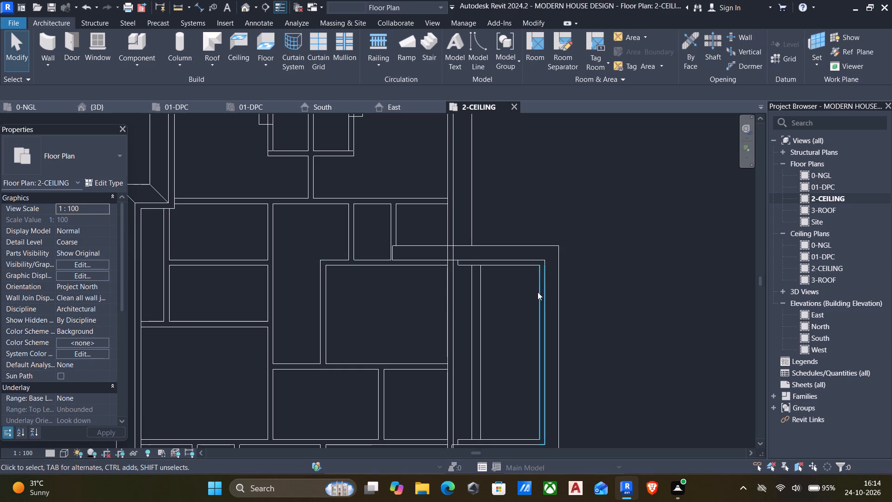
scroll(447, 307, "down", 5)
left_click(443, 311)
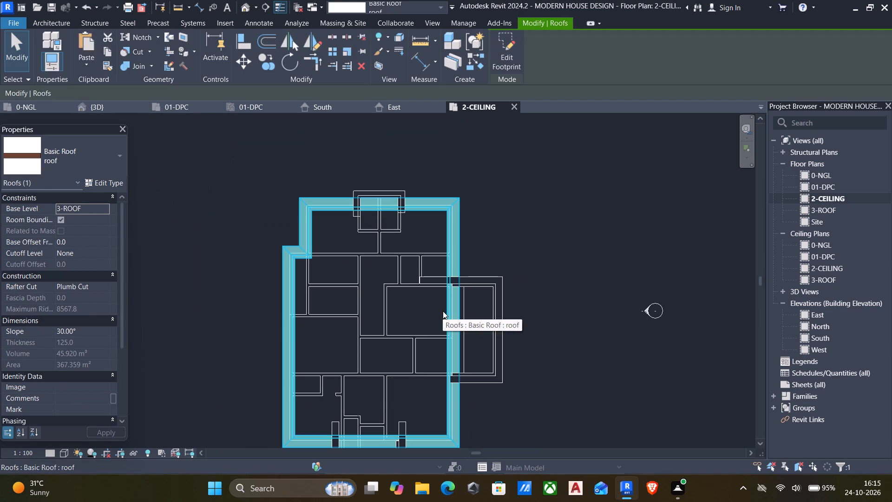
key("Escape")
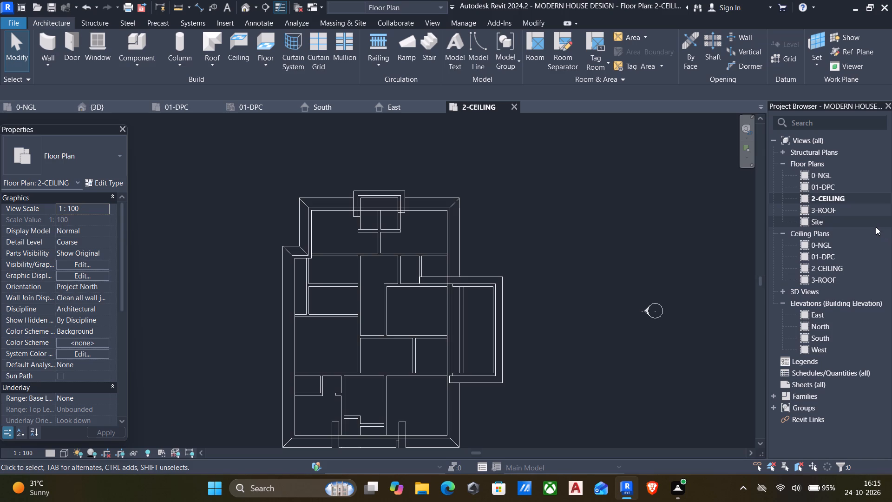
left_click(237, 46)
left_click(114, 181)
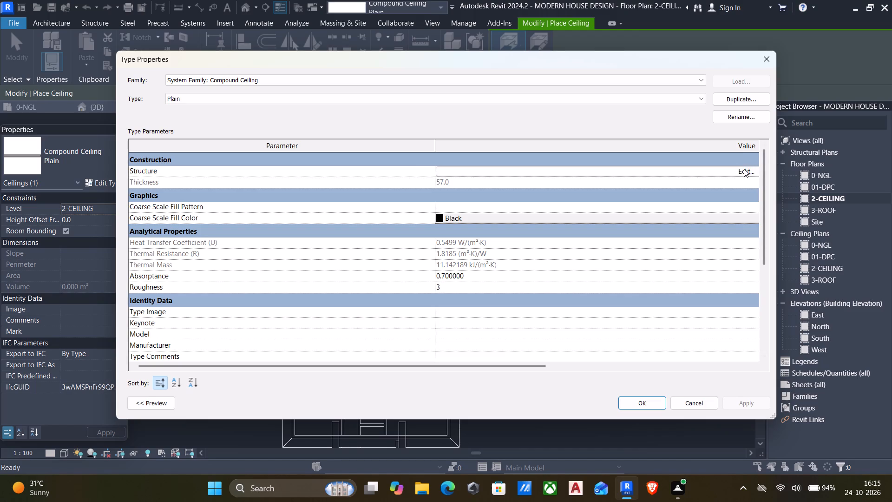
left_click(744, 169)
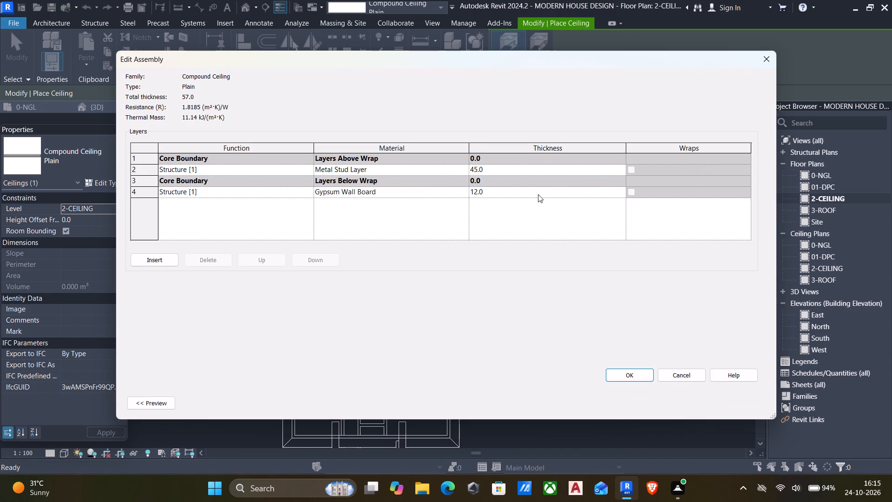
left_click(510, 167)
type("15")
key("Return")
left_click(622, 376)
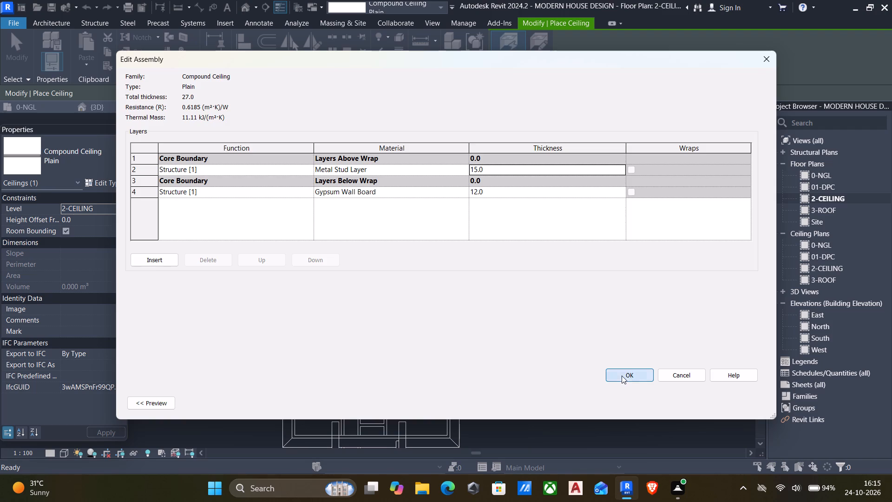
left_click(744, 403)
left_click(646, 404)
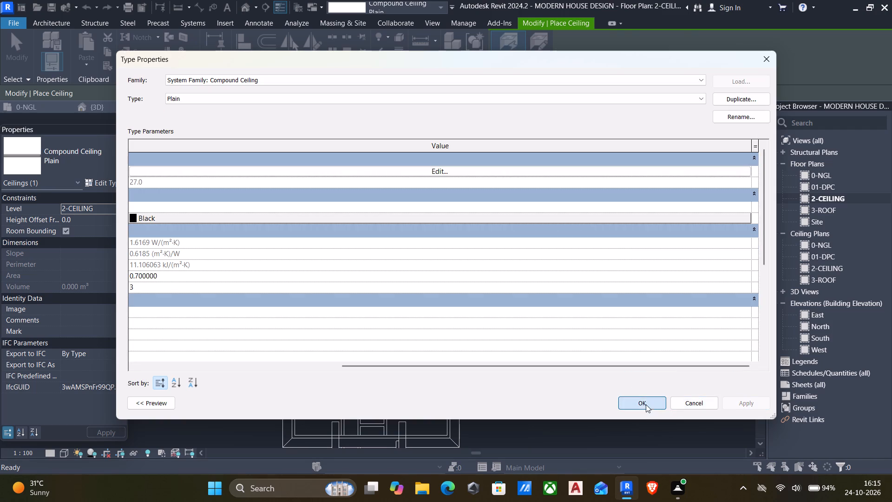
scroll(446, 204, "down", 4)
key("Escape")
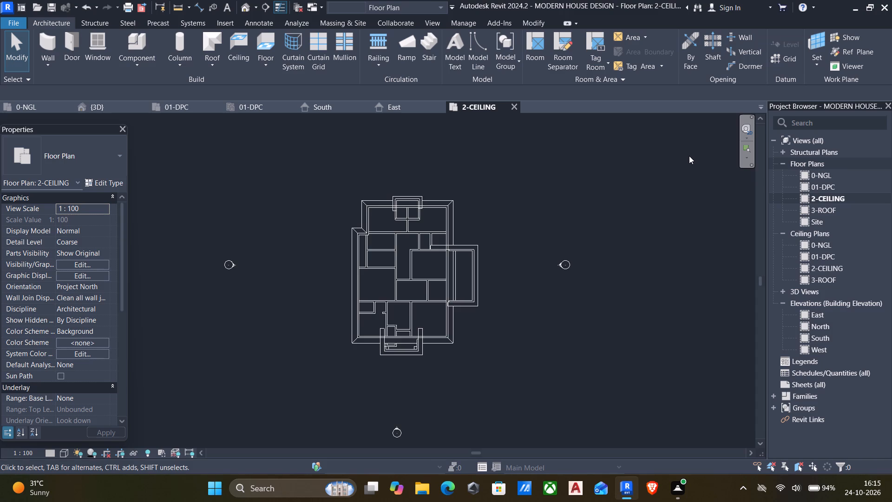
In the 01-DPC plan, start a sketched Plain ceiling over the front porch, drawing its right side and the 5830 mm front edge.
double_click(821, 187)
middle_click_drag(490, 309, 519, 256)
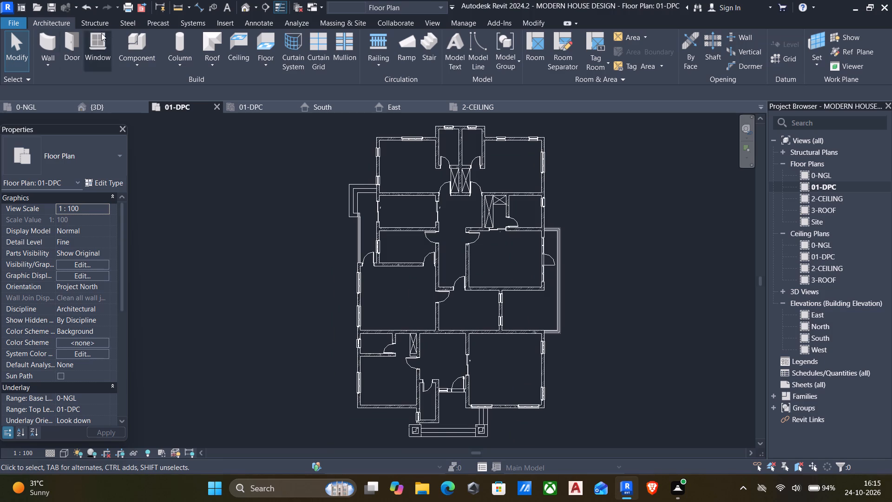
left_click(243, 46)
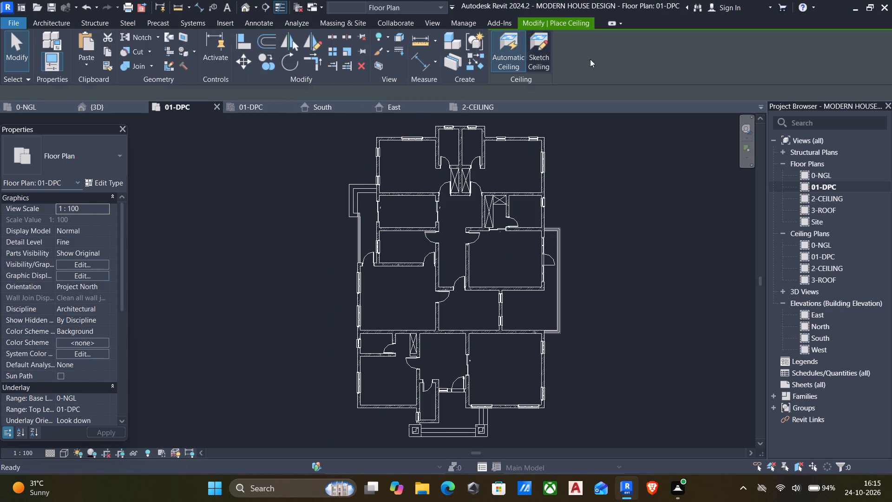
left_click(544, 52)
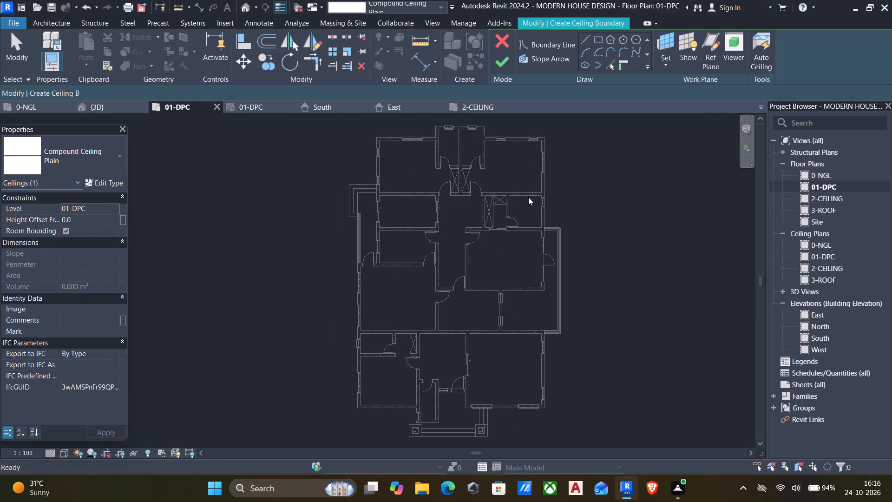
middle_click_drag(469, 429, 493, 268)
scroll(501, 270, "up", 5)
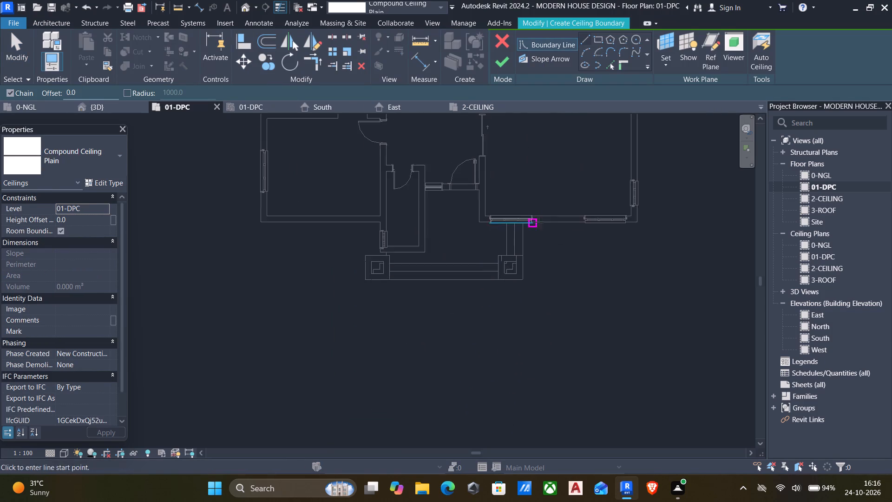
scroll(539, 219, "up", 5)
left_click(508, 230)
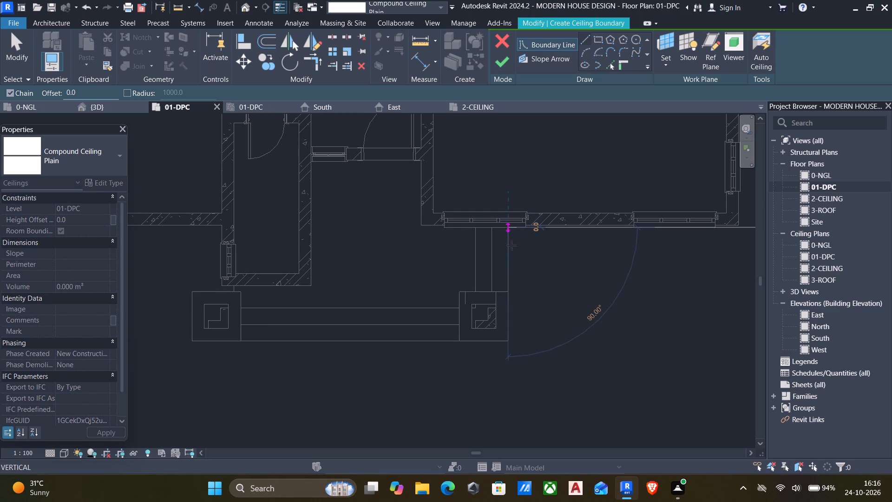
left_click(509, 342)
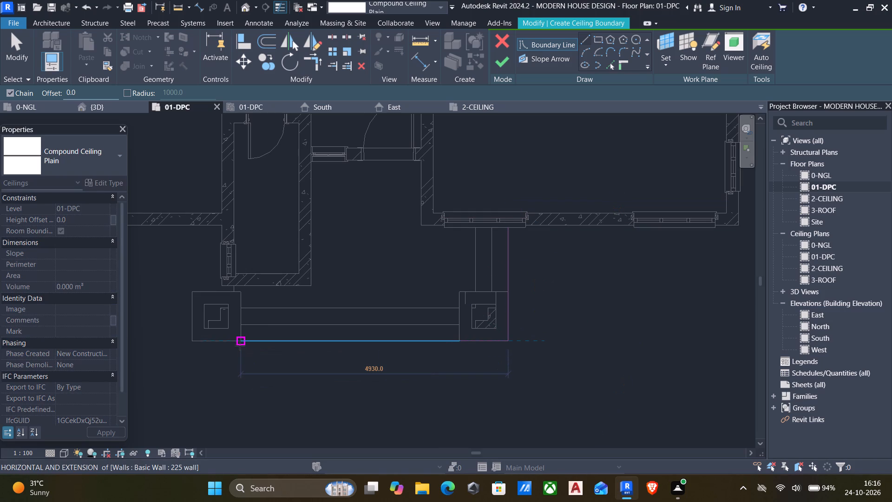
left_click(191, 343)
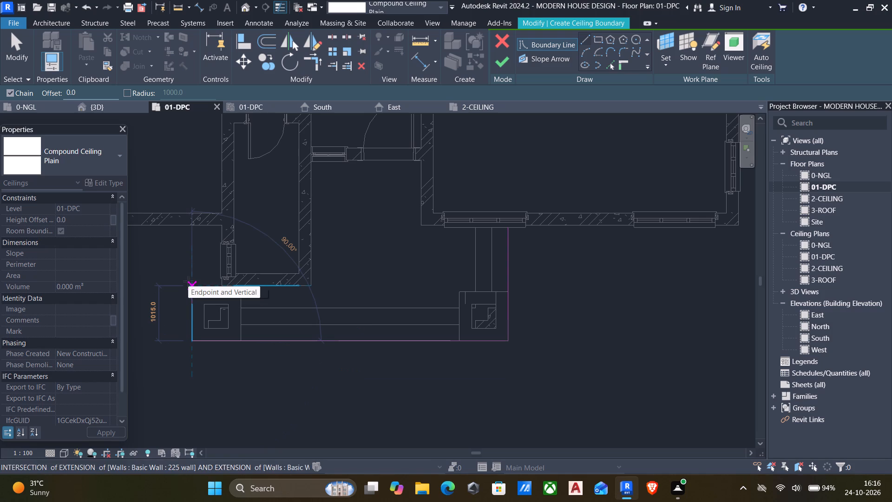
Continue the boundary around the porch's left column, 550 mm in to the exterior wall face, and 1650 mm along the projecting room's front wall.
scroll(188, 281, "up", 4)
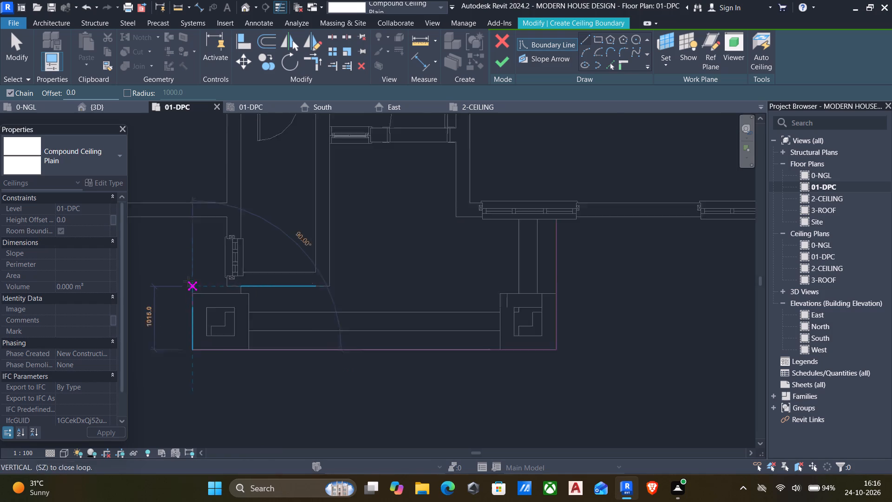
left_click(199, 302)
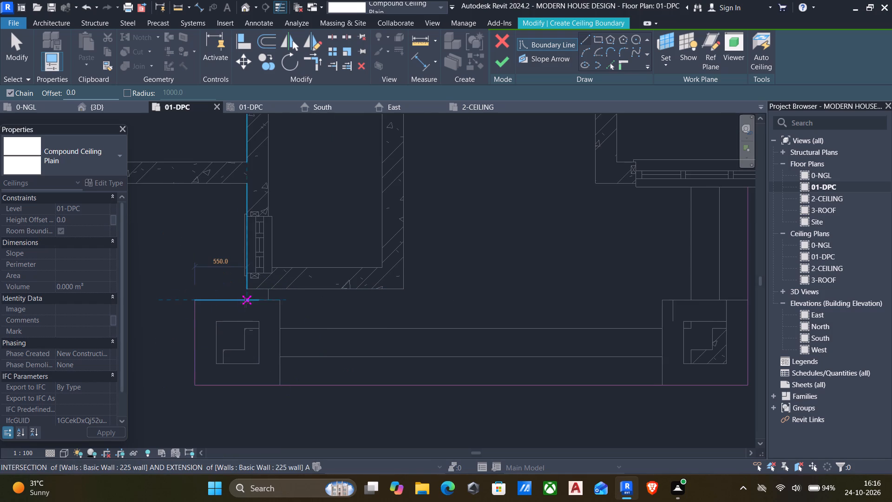
scroll(245, 302, "up", 5)
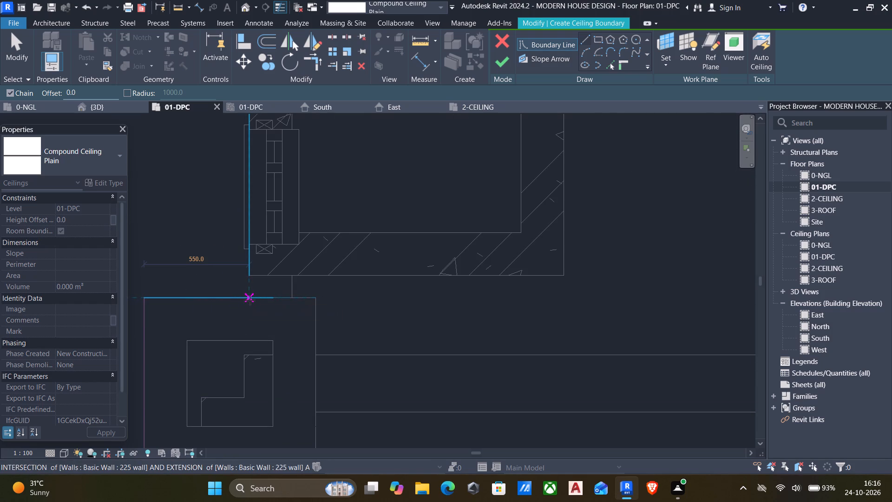
left_click(250, 300)
left_click(250, 277)
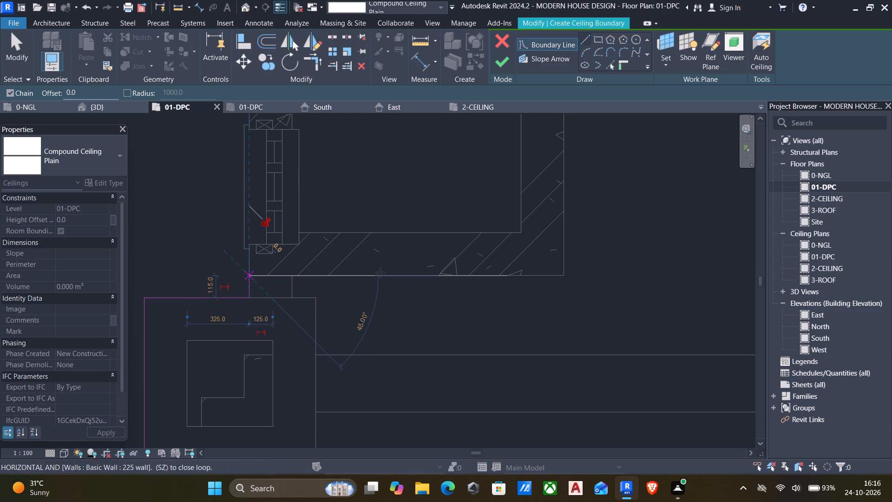
left_click(564, 274)
Run the porch ceiling boundary along the projecting room's right exterior face to the entrance wall.
middle_click_drag(562, 250, 531, 344)
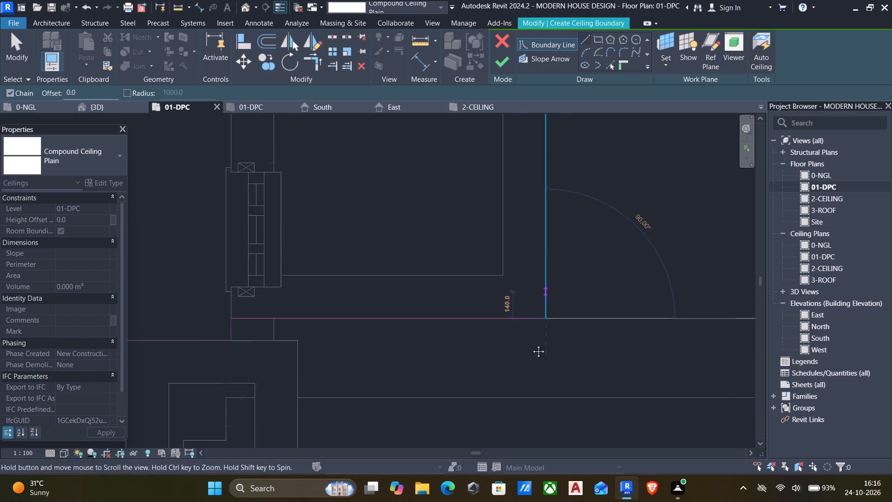
middle_click_drag(531, 344, 521, 391)
scroll(518, 393, "down", 6)
scroll(521, 266, "down", 1)
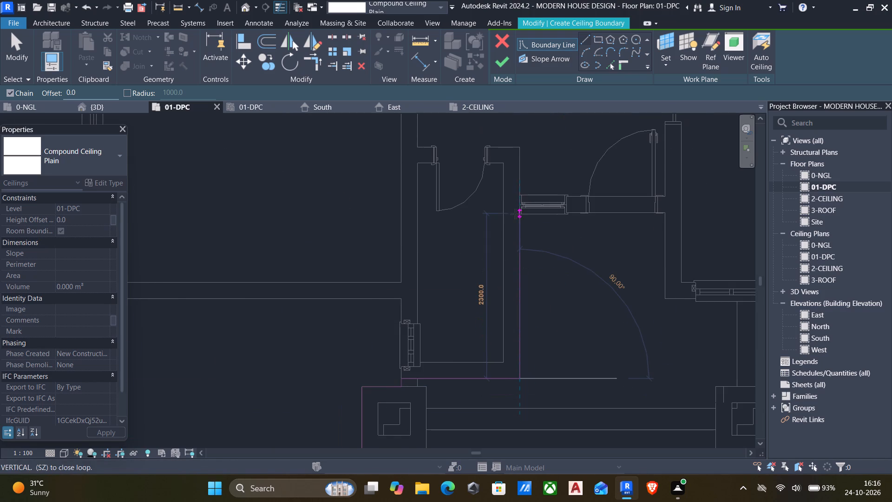
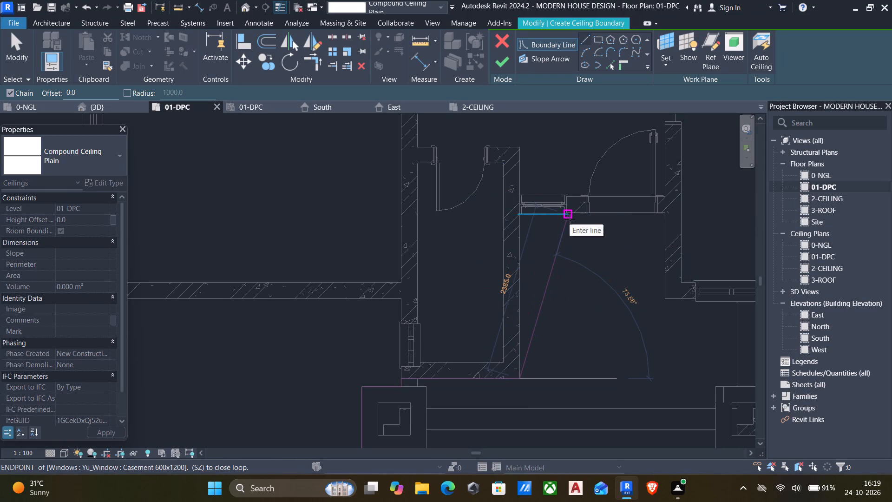
End the side boundary at the entrance wall, draw a line along that wall's exterior face from the opposite corner, and trim both into a corner.
scroll(570, 219, "up", 3)
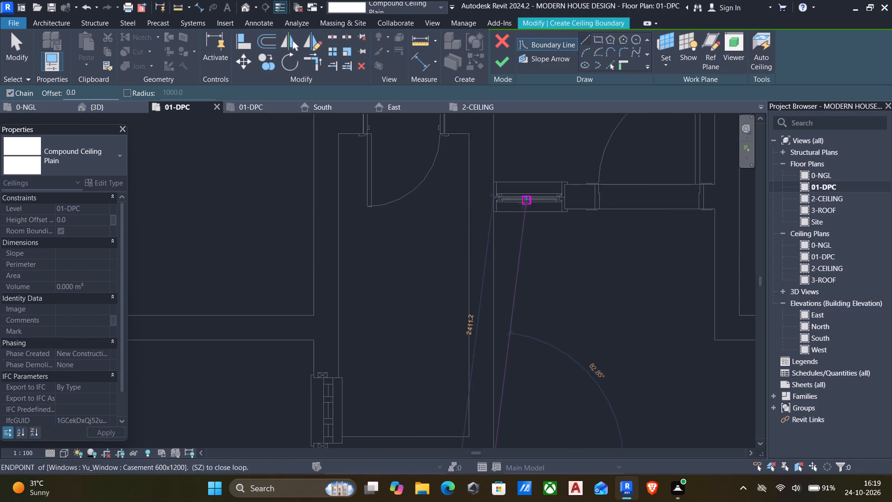
left_click(494, 214)
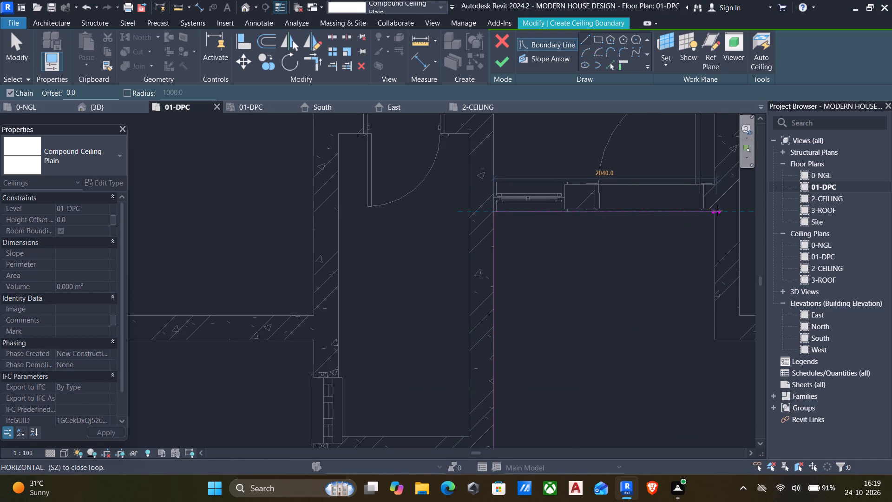
scroll(717, 211, "up", 5)
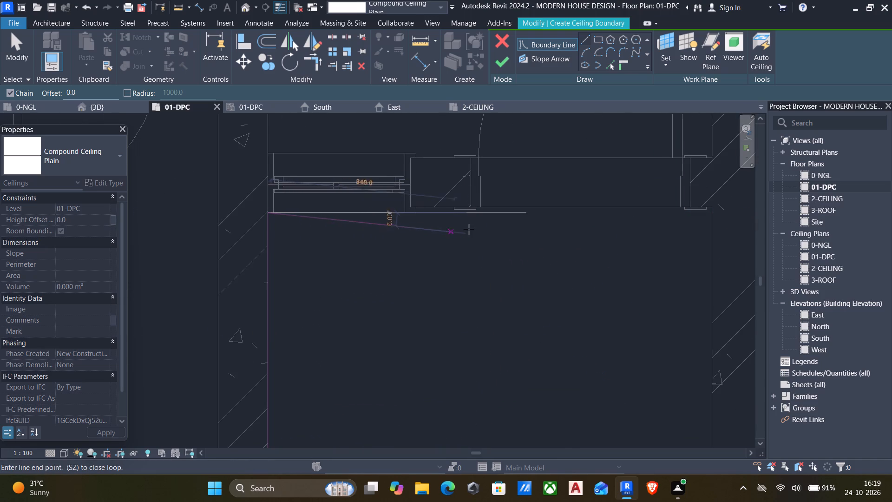
middle_click_drag(289, 241, 272, 304)
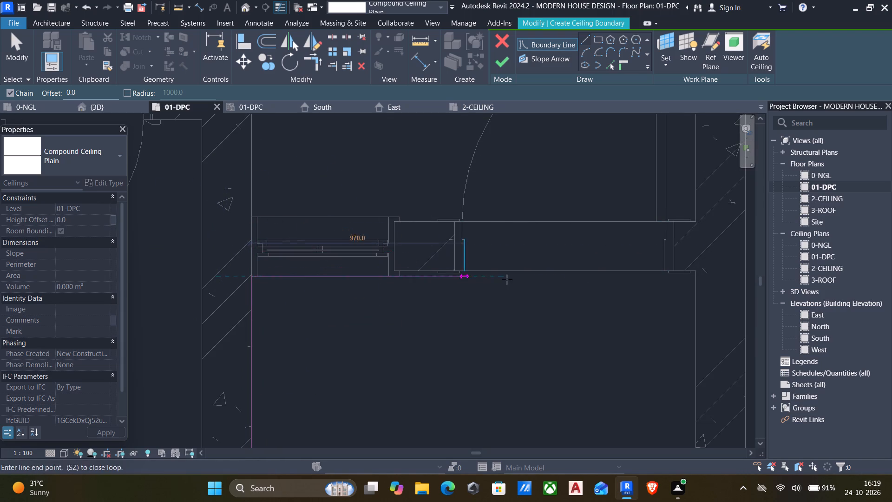
key("Escape")
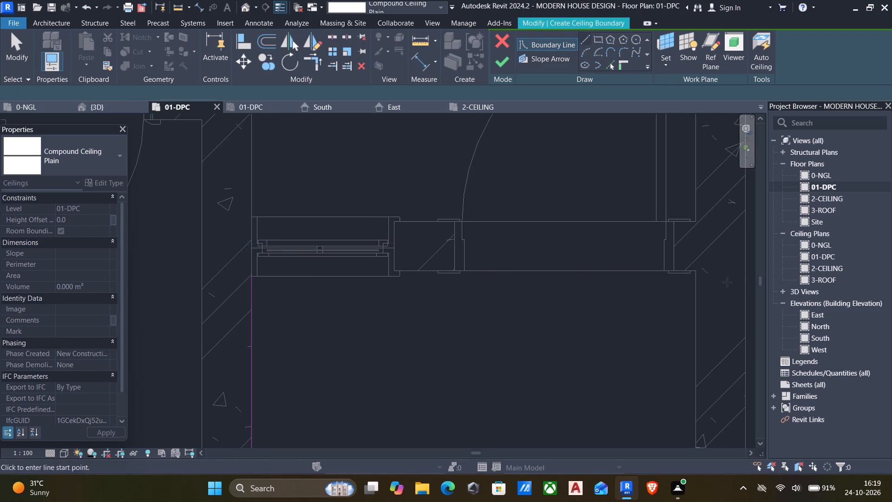
left_click(694, 272)
left_click(490, 271)
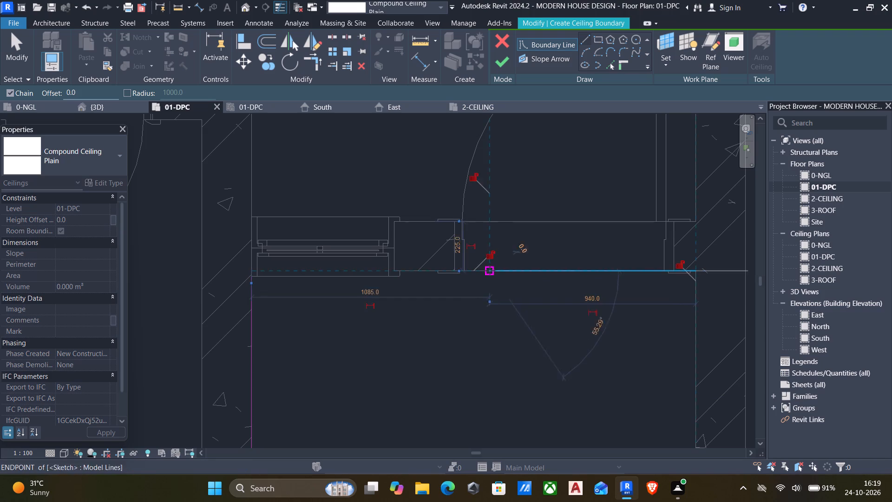
key("Escape")
type("tr")
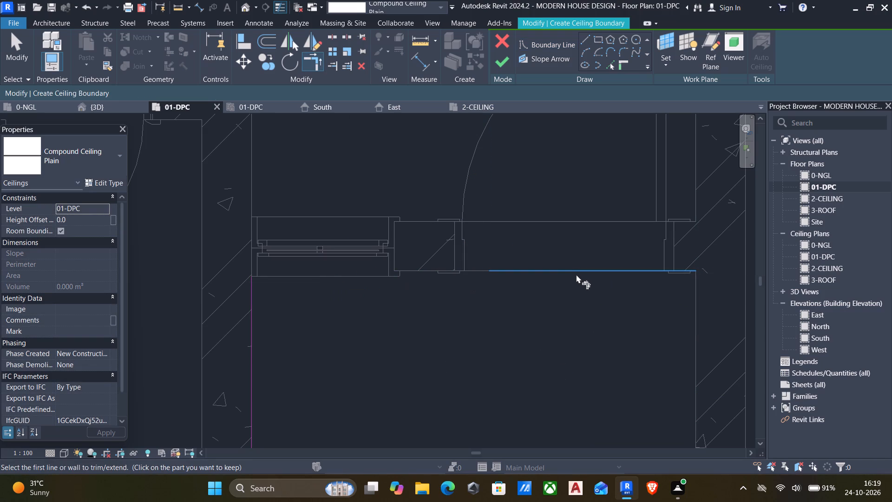
left_click(572, 271)
left_click(251, 354)
Close the porch boundary down the entrance recess's right wall and 1605 mm along the front window wall, trimming it to the porch's right side line.
scroll(381, 324, "down", 5)
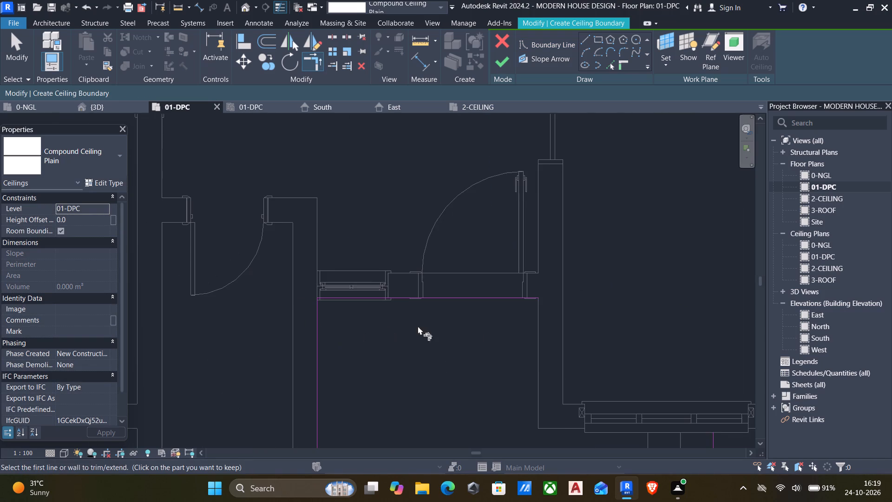
left_click(582, 43)
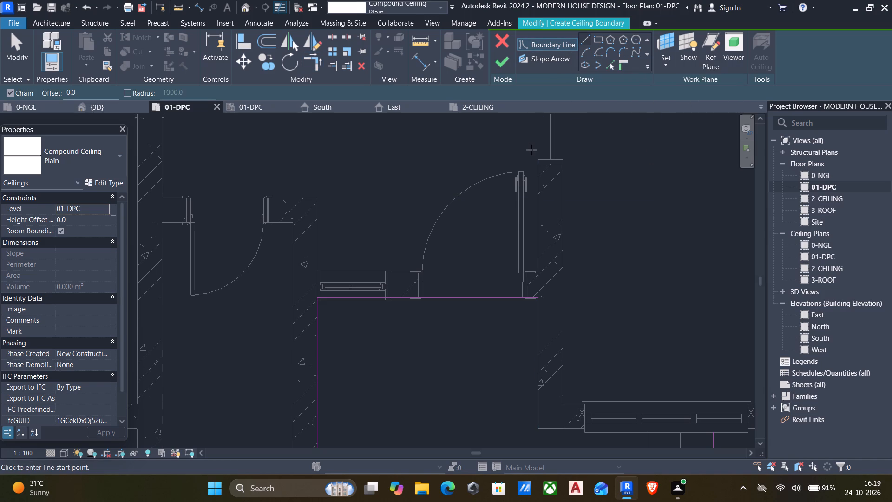
left_click(537, 299)
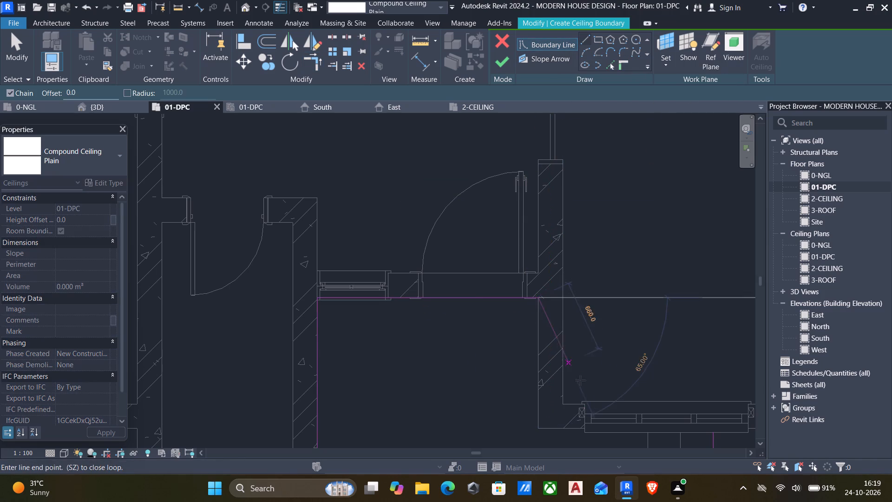
middle_click_drag(578, 383, 513, 232)
left_click(472, 280)
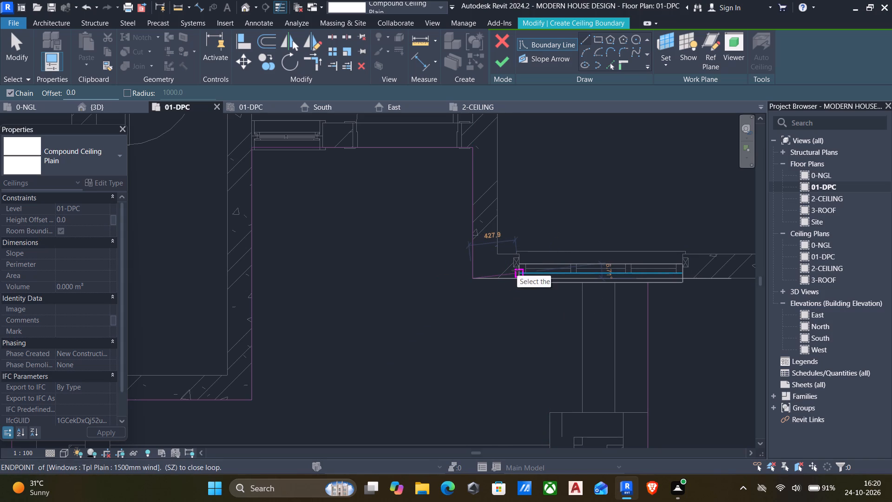
scroll(655, 277, "up", 5)
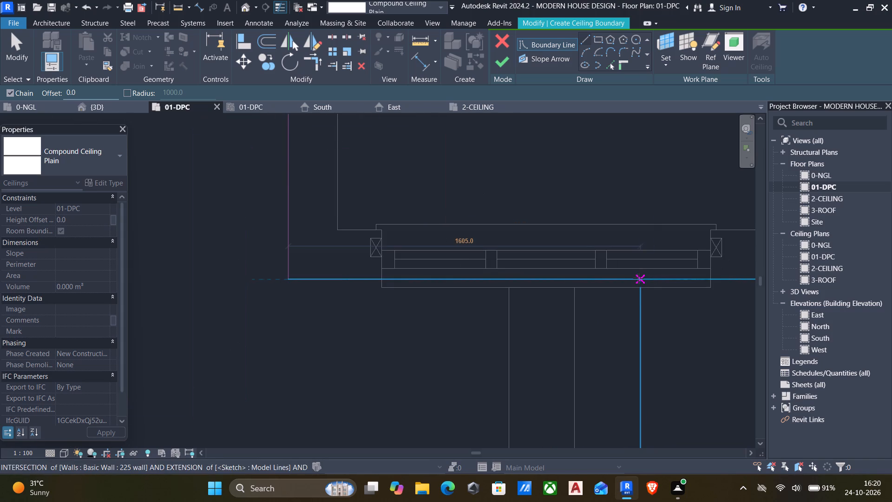
left_click(638, 278)
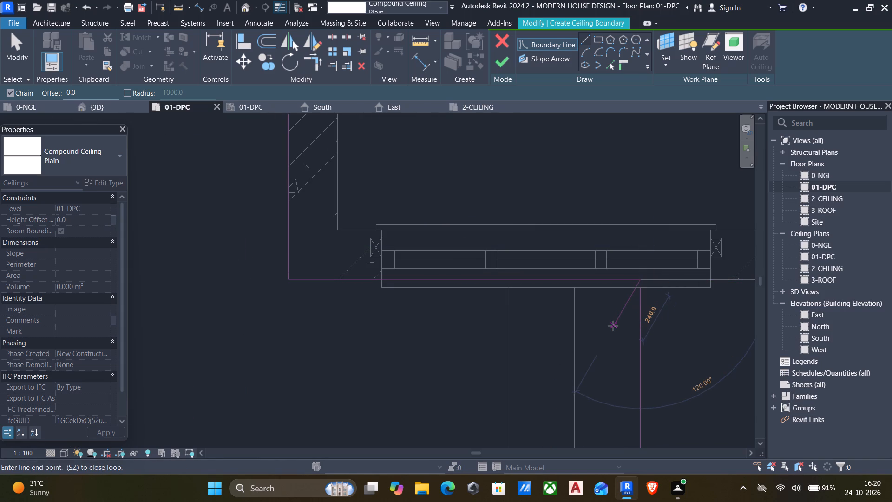
key("Escape")
type("tr")
left_click(639, 323)
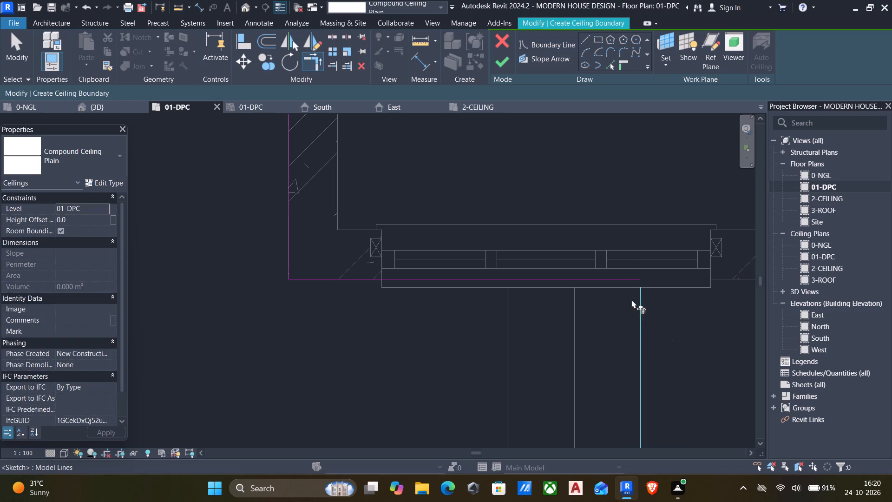
left_click(611, 280)
scroll(575, 308, "down", 7)
middle_click_drag(422, 296, 448, 310)
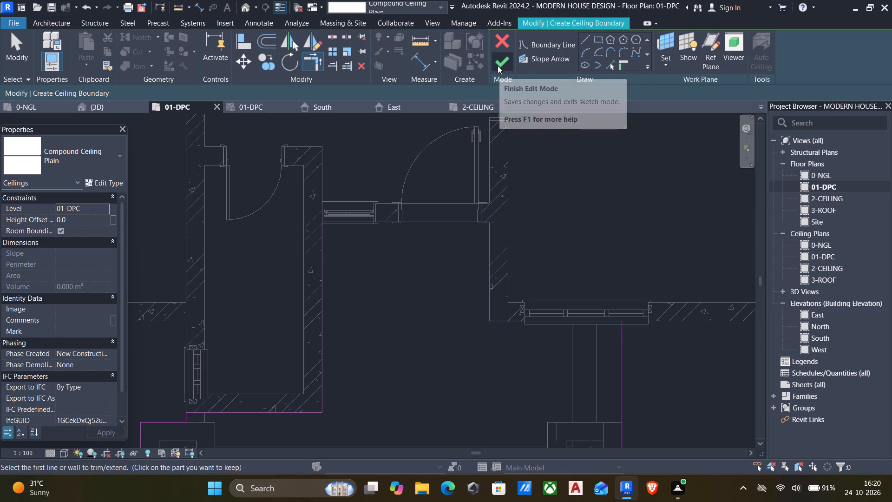
scroll(466, 210, "down", 5)
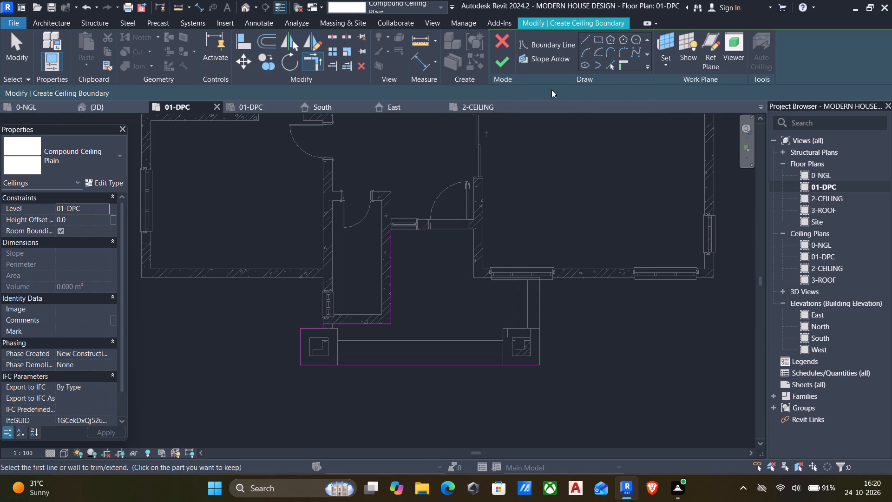
Open the 3D view and examine the porch ceiling sketch's position beneath the house.
left_click(242, 7)
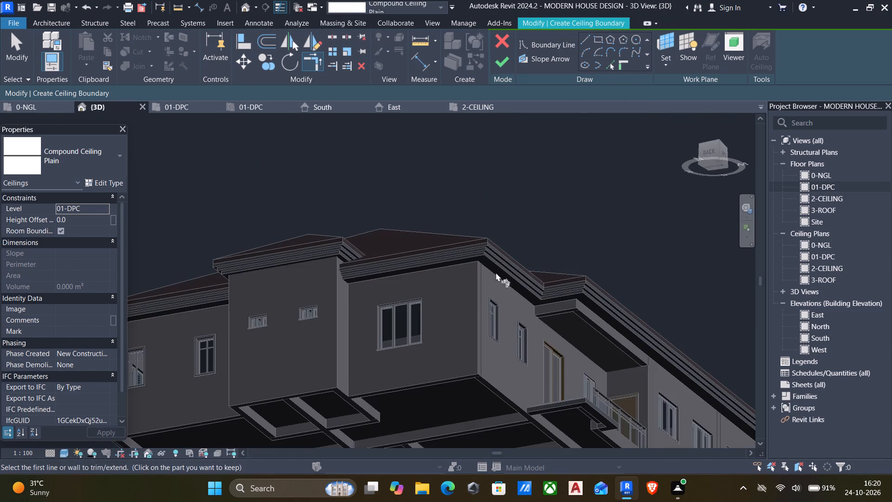
scroll(533, 318, "down", 4)
middle_click_drag(537, 354, 542, 227)
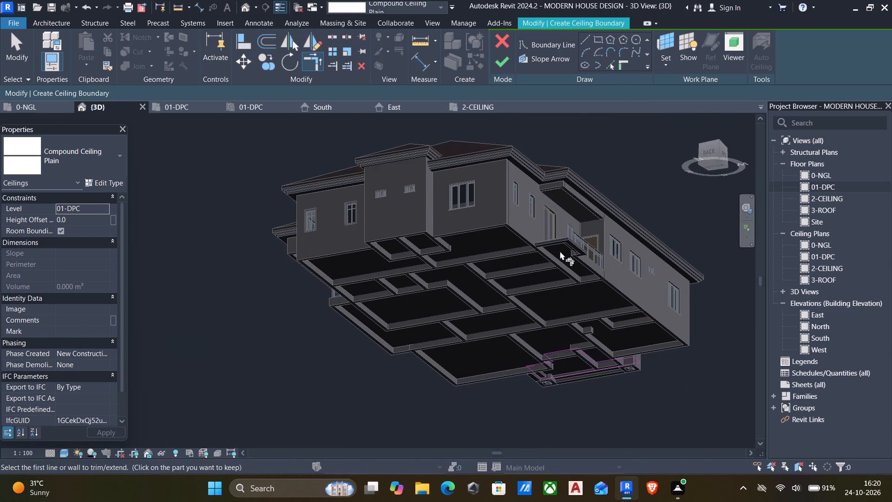
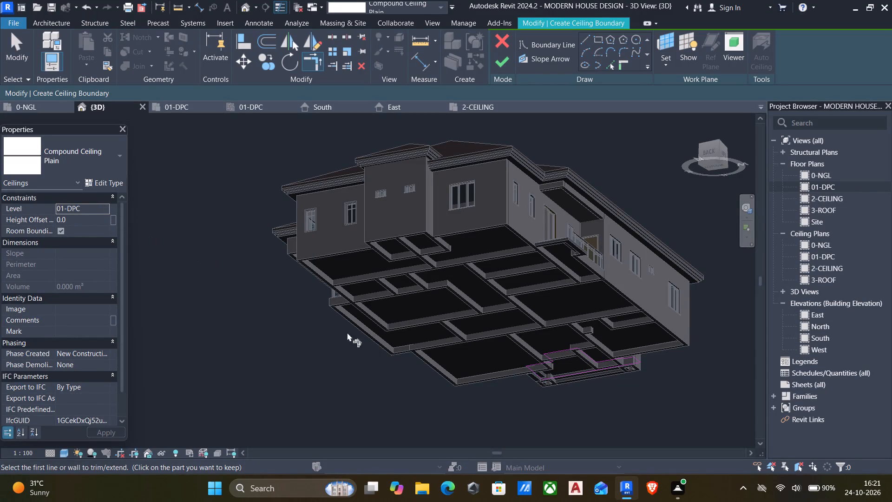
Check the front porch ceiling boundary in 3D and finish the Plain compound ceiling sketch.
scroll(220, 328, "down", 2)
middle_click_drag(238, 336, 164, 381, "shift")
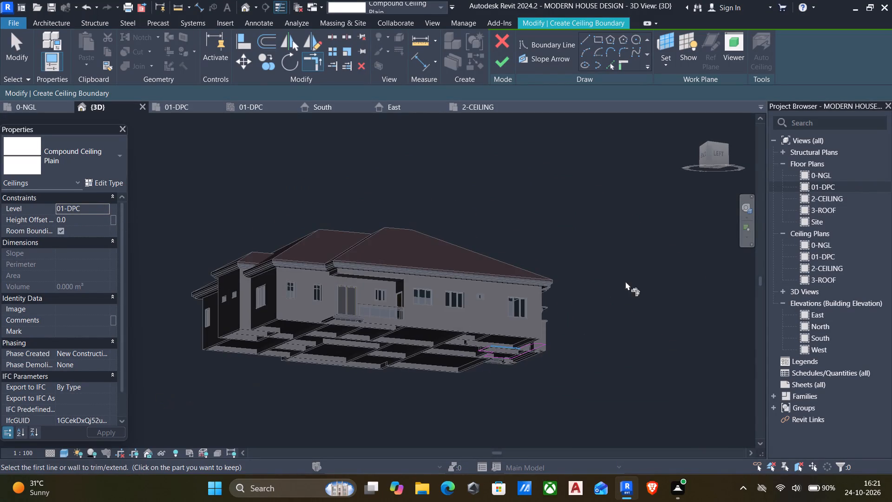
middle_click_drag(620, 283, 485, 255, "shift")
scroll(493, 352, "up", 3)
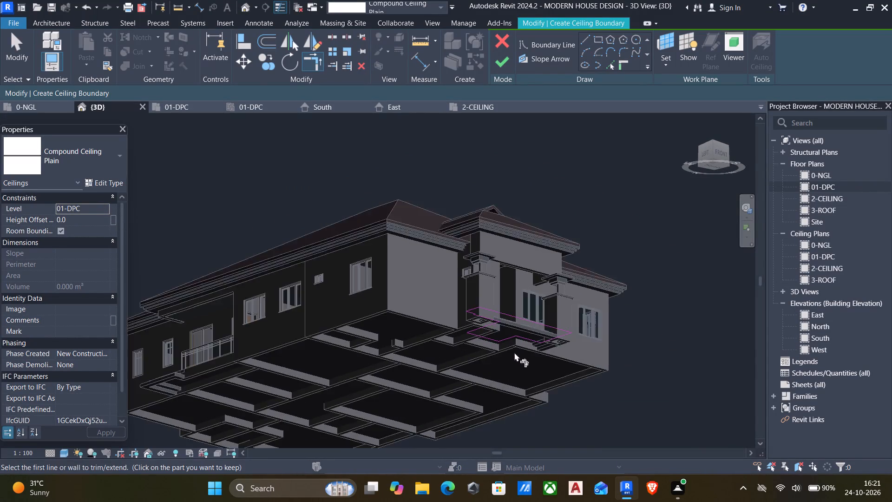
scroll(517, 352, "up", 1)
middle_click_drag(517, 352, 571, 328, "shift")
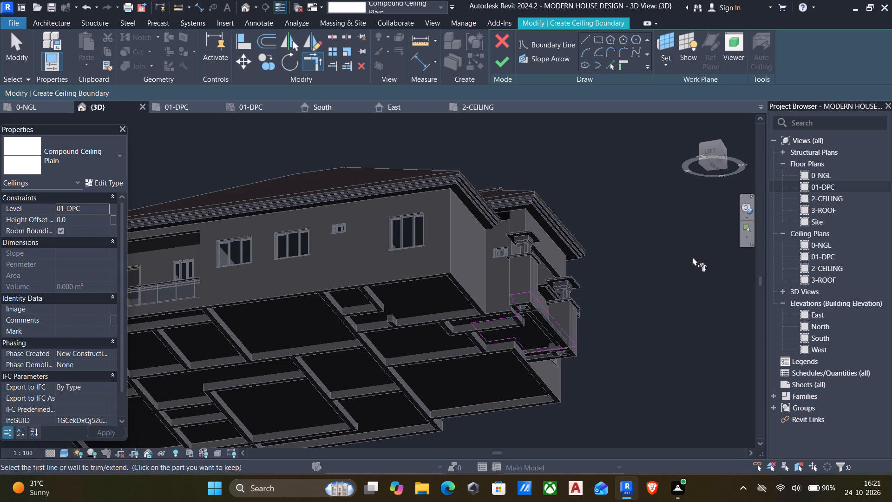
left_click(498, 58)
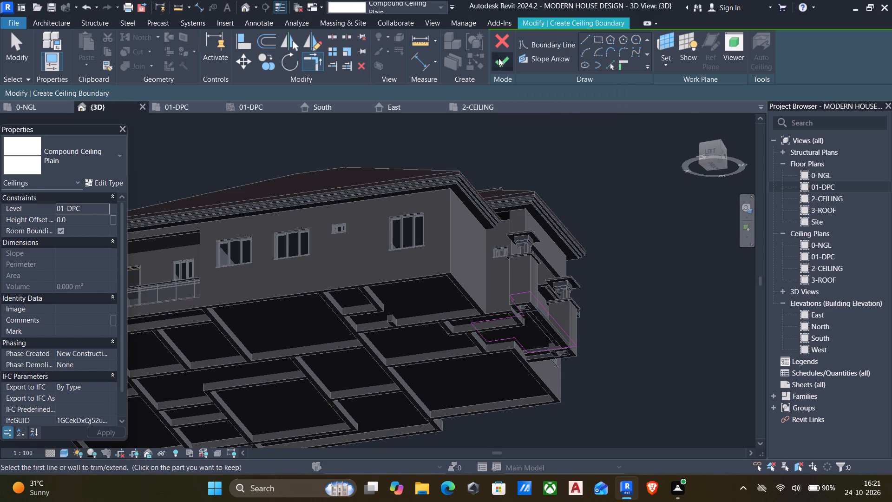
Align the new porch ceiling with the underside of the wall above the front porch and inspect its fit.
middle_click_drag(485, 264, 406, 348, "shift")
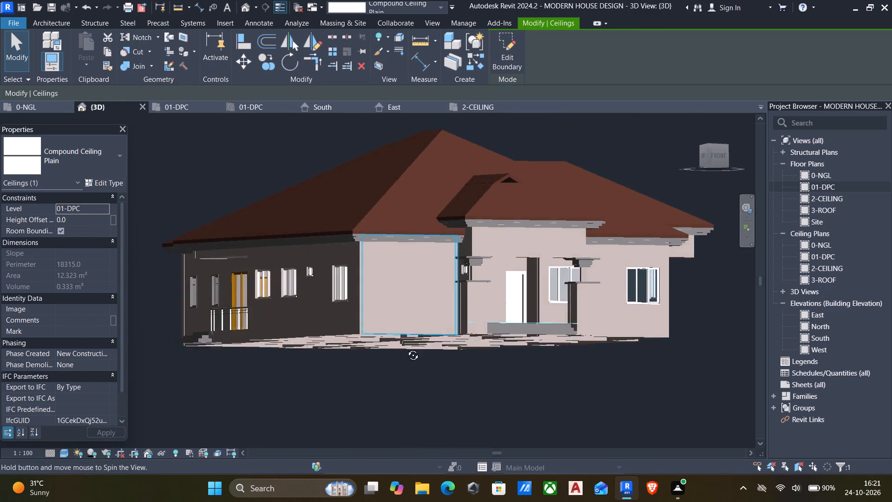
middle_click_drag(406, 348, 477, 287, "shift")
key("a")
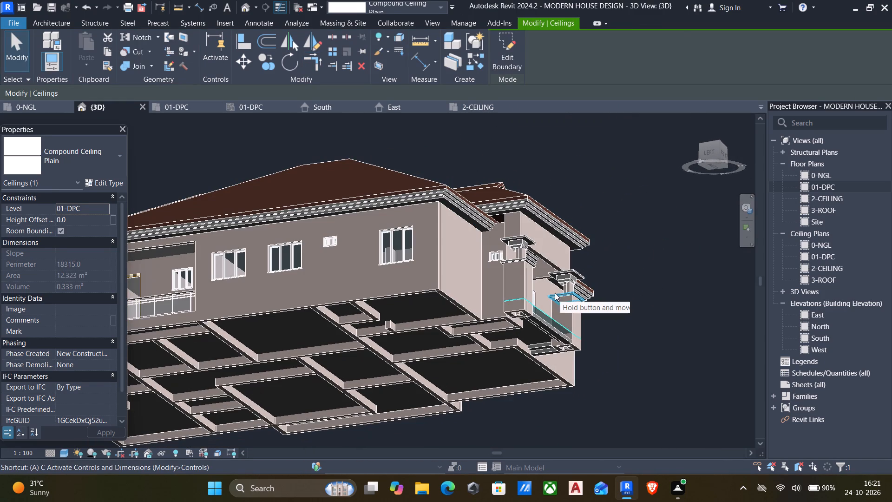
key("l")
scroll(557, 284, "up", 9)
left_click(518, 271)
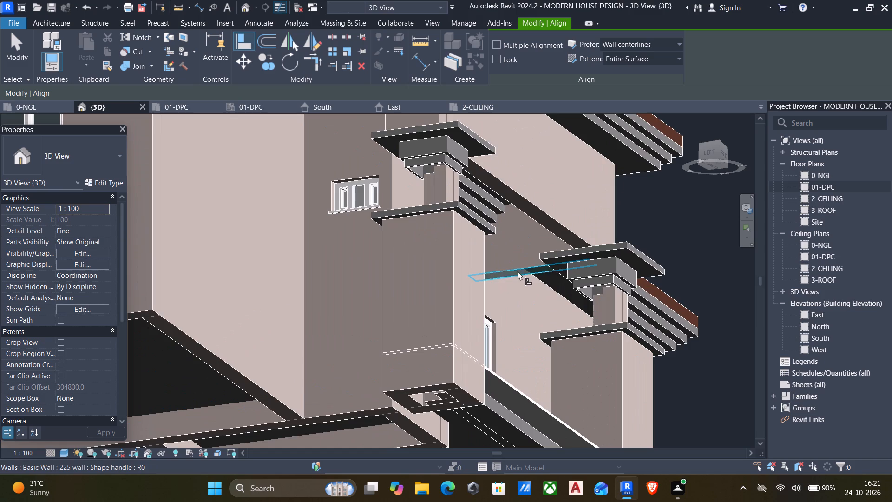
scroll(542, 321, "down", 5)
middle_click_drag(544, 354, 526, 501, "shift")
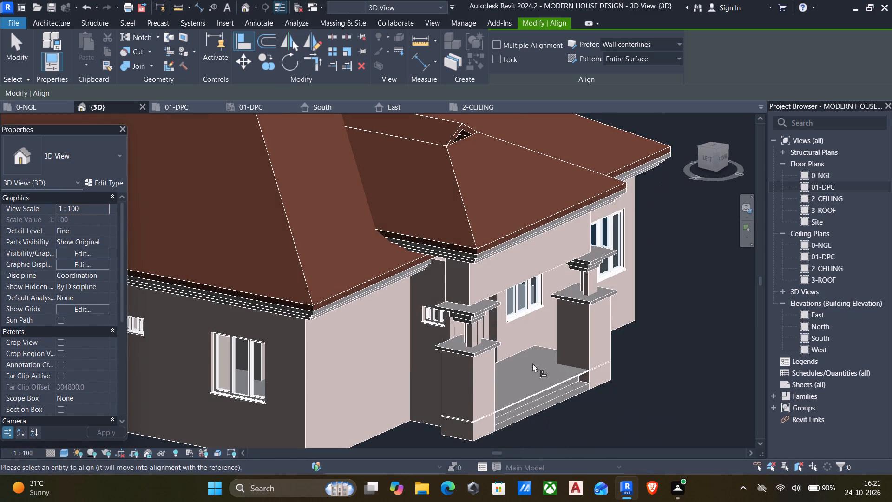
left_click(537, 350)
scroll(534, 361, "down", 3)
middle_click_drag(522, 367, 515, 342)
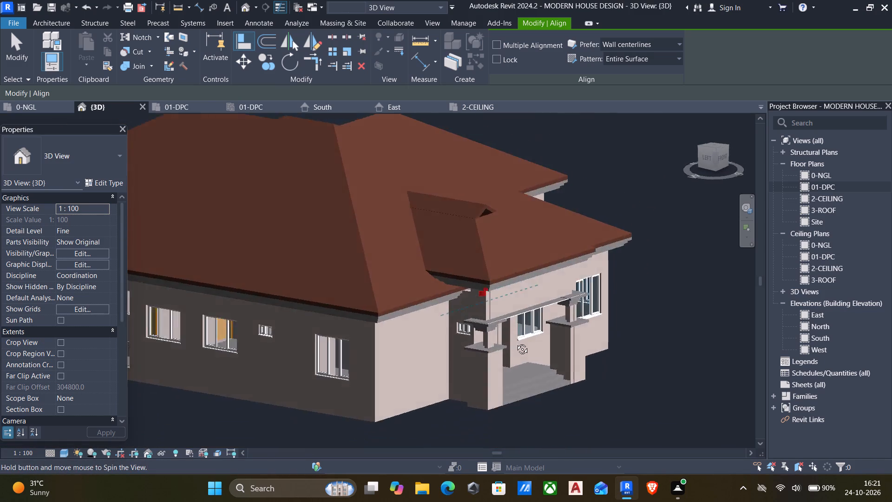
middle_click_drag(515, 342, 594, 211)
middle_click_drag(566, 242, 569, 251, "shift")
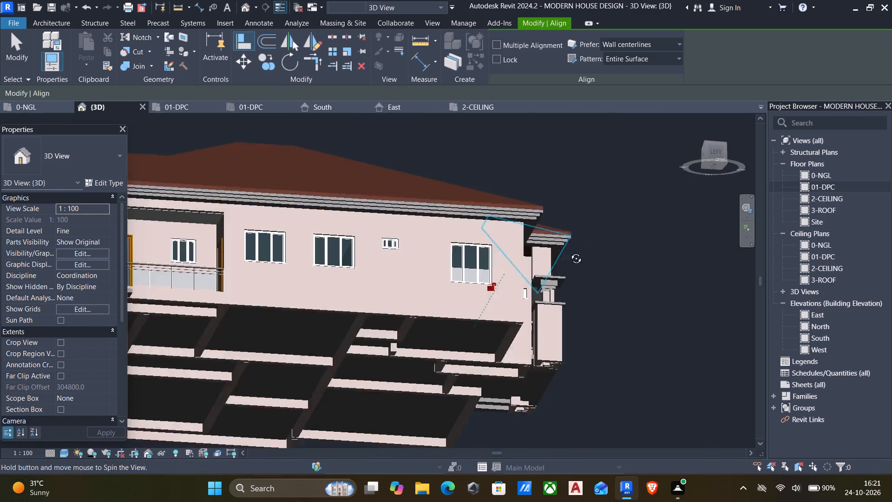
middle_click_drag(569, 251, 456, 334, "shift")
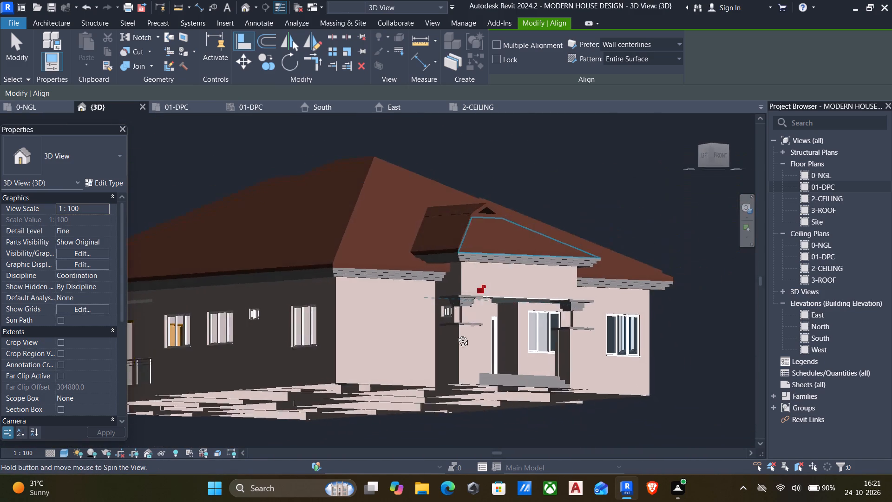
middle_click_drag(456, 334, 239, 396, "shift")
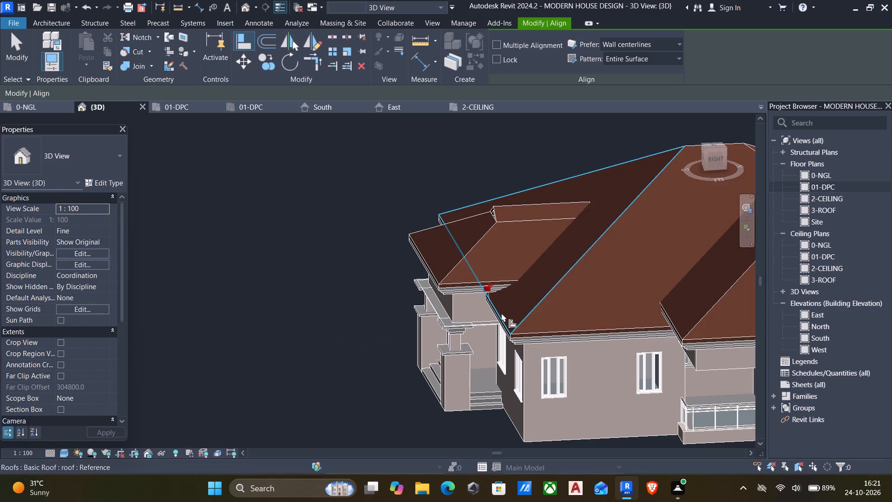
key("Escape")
Delete the Plain ceiling spanning the porch columns and entrance recess.
scroll(487, 346, "up", 5)
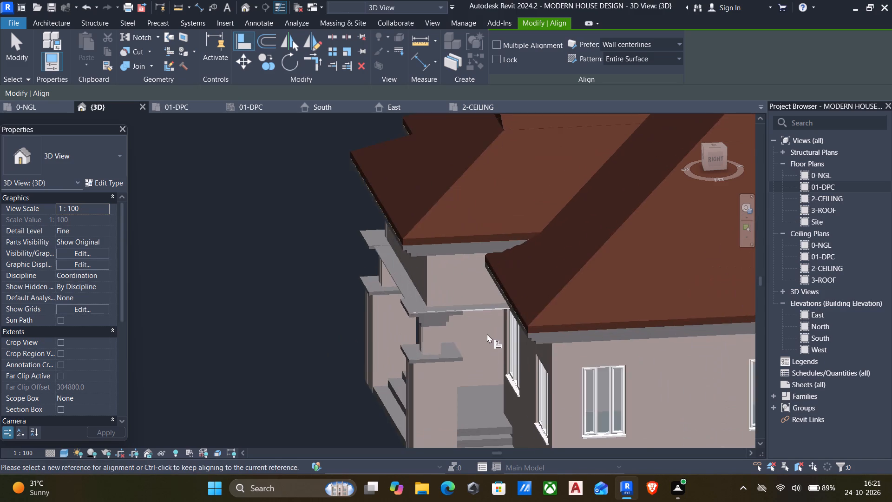
left_click(479, 304)
key("Delete")
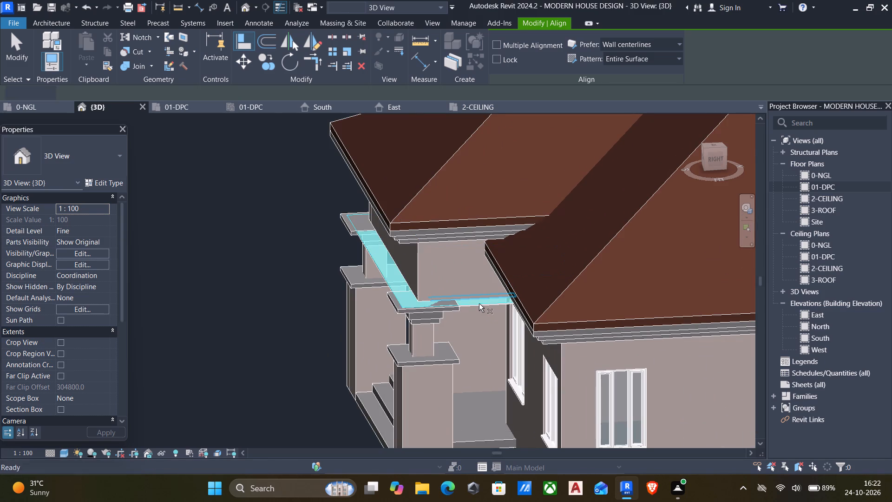
left_click(393, 287)
key("Delete")
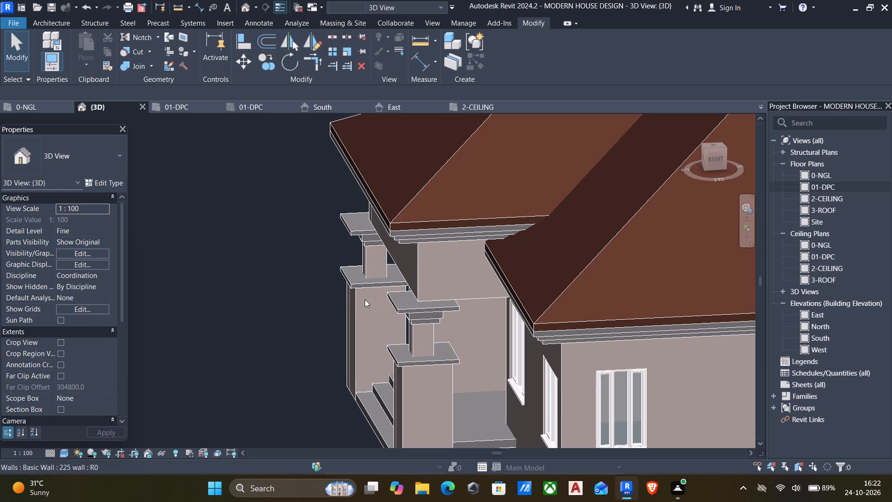
Examine the front porch without its ceiling and the whole house exterior from the front, right and left sides.
scroll(364, 302, "down", 1)
middle_click_drag(353, 305, 518, 195, "shift")
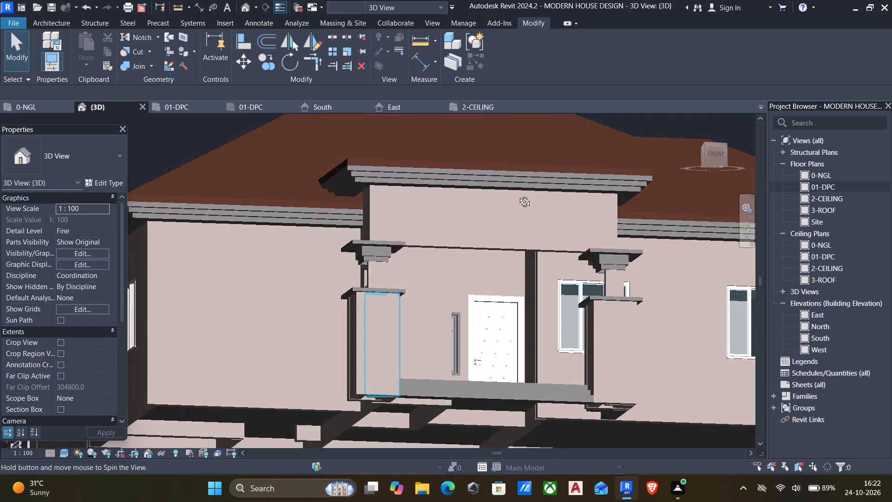
middle_click_drag(518, 195, 513, 212, "shift")
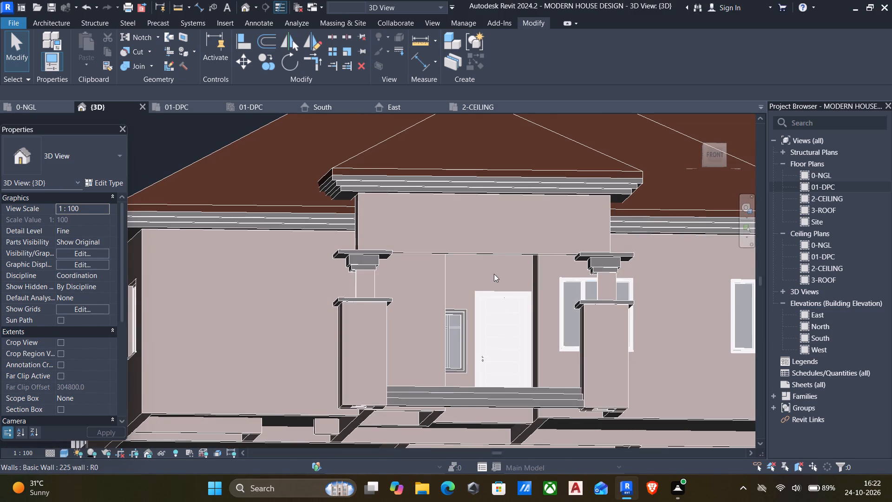
scroll(494, 276, "down", 3)
middle_click_drag(490, 306, 298, 393, "shift")
scroll(300, 362, "down", 5)
middle_click_drag(290, 355, 408, 350, "shift")
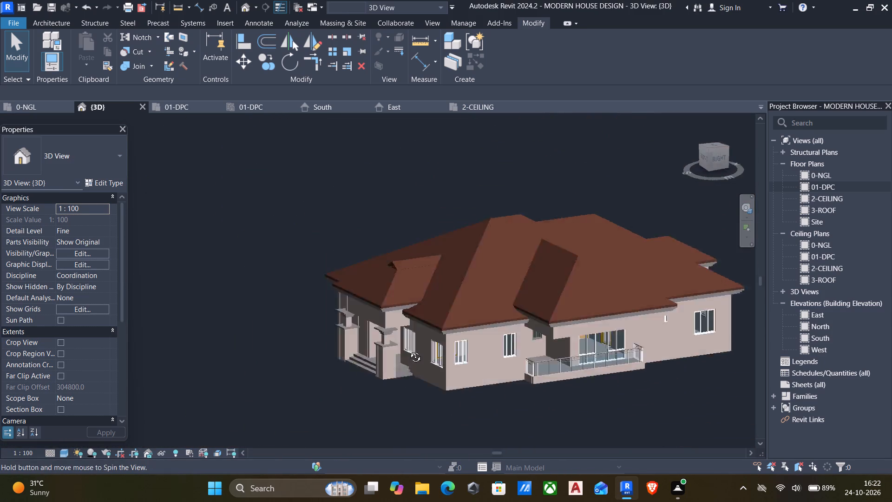
middle_click_drag(408, 350, 523, 328, "shift")
middle_click_drag(394, 342, 411, 338)
middle_click(413, 343)
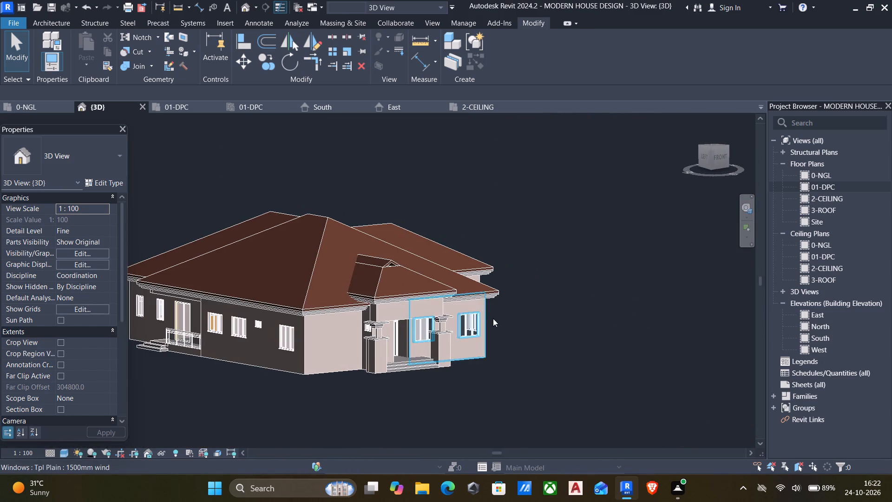
scroll(504, 321, "down", 3)
middle_click_drag(527, 362, 589, 342)
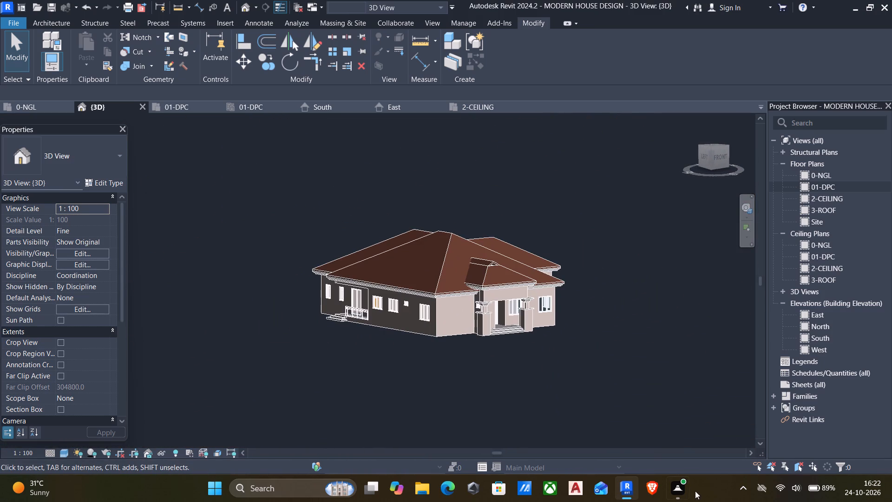
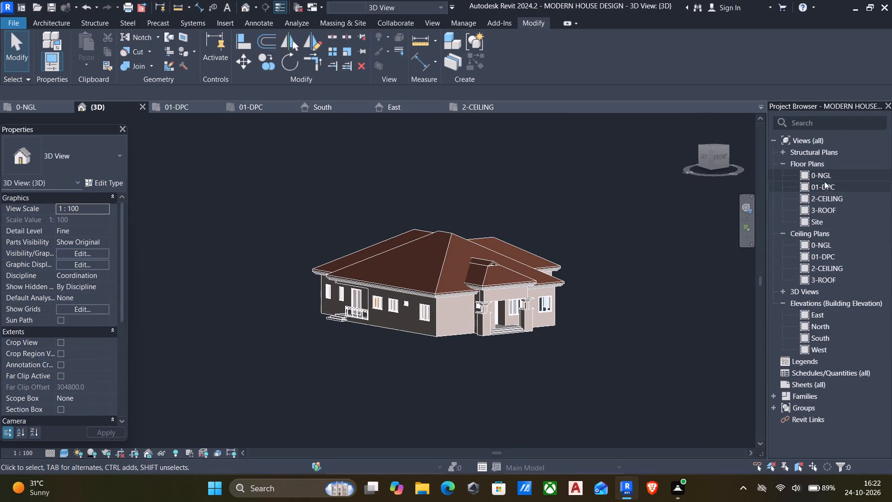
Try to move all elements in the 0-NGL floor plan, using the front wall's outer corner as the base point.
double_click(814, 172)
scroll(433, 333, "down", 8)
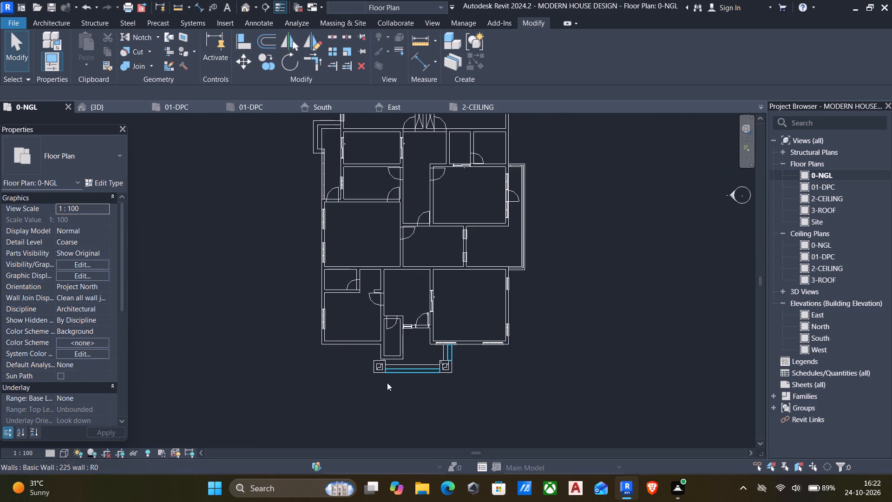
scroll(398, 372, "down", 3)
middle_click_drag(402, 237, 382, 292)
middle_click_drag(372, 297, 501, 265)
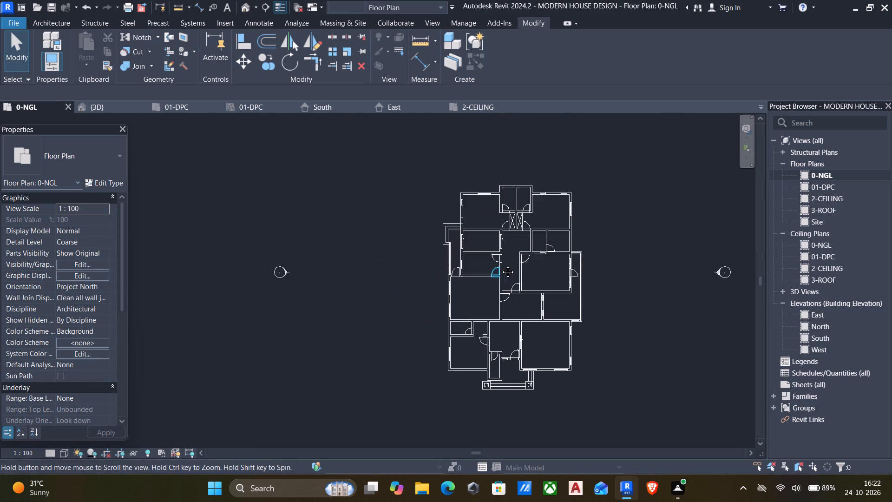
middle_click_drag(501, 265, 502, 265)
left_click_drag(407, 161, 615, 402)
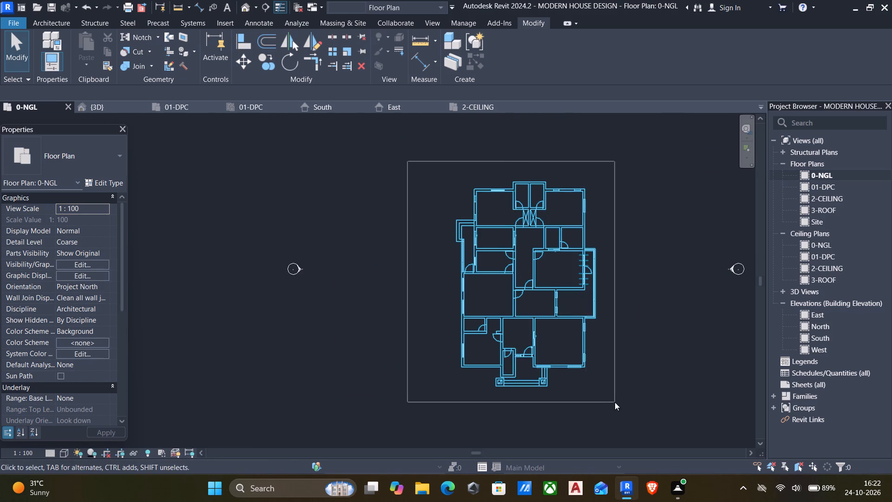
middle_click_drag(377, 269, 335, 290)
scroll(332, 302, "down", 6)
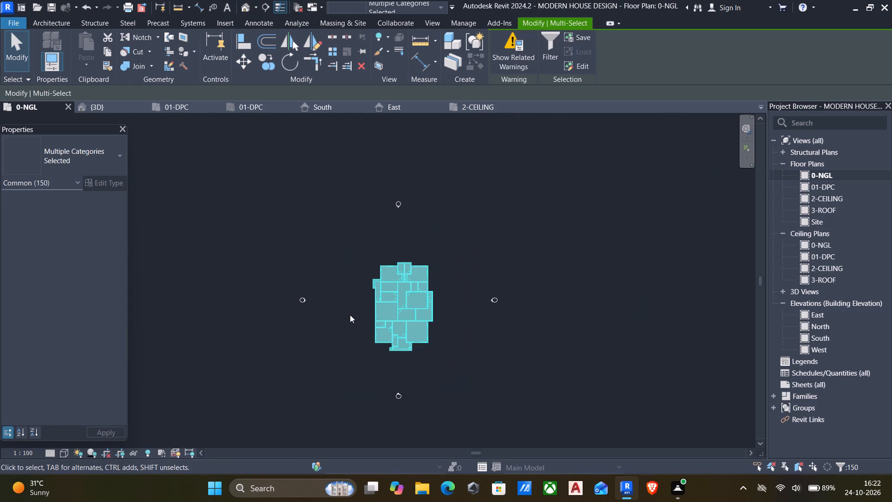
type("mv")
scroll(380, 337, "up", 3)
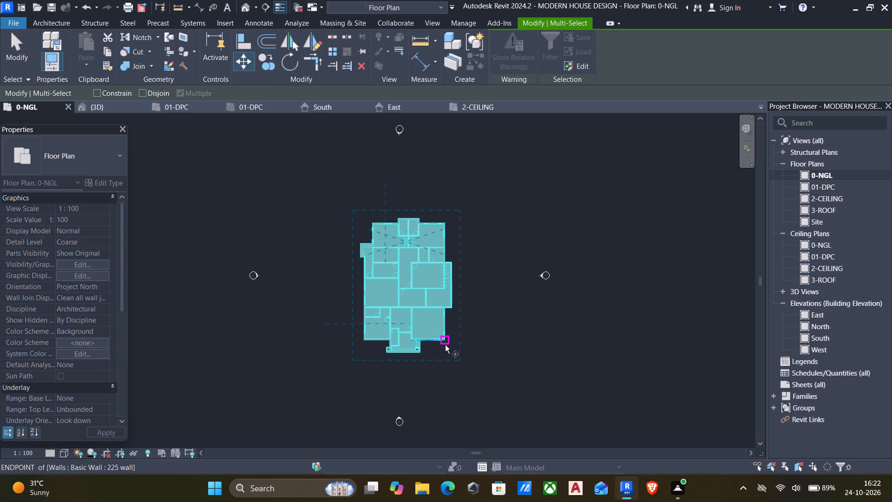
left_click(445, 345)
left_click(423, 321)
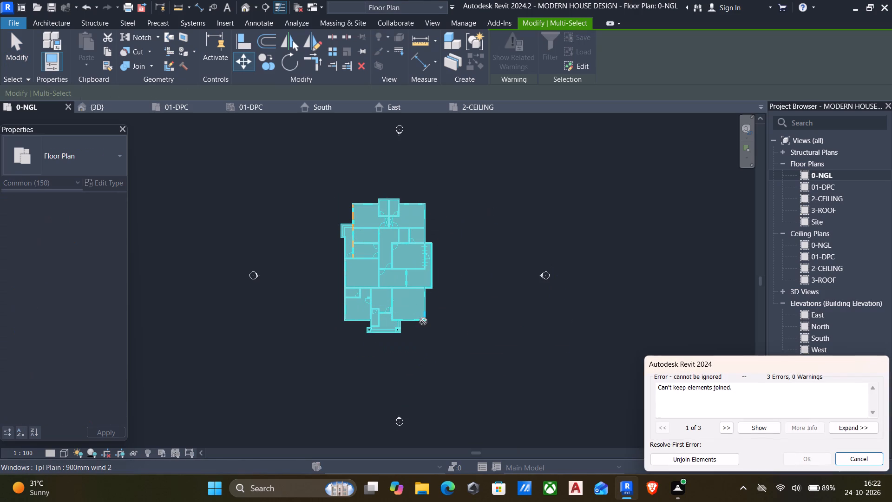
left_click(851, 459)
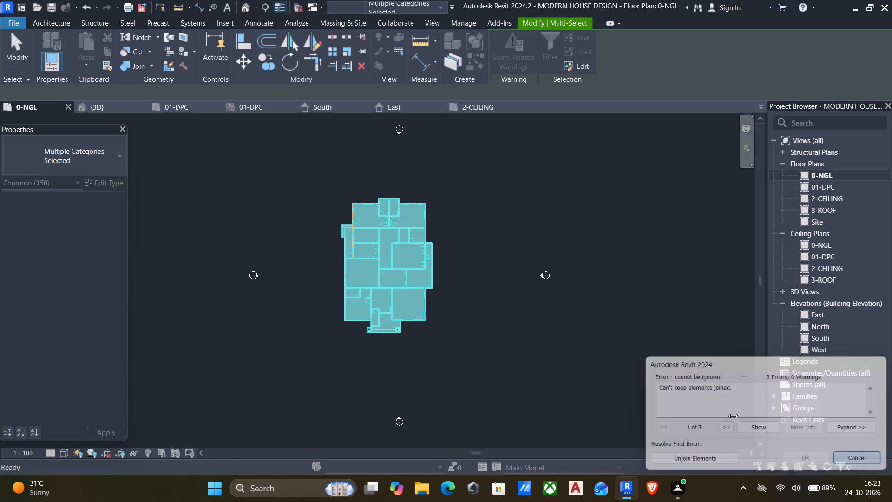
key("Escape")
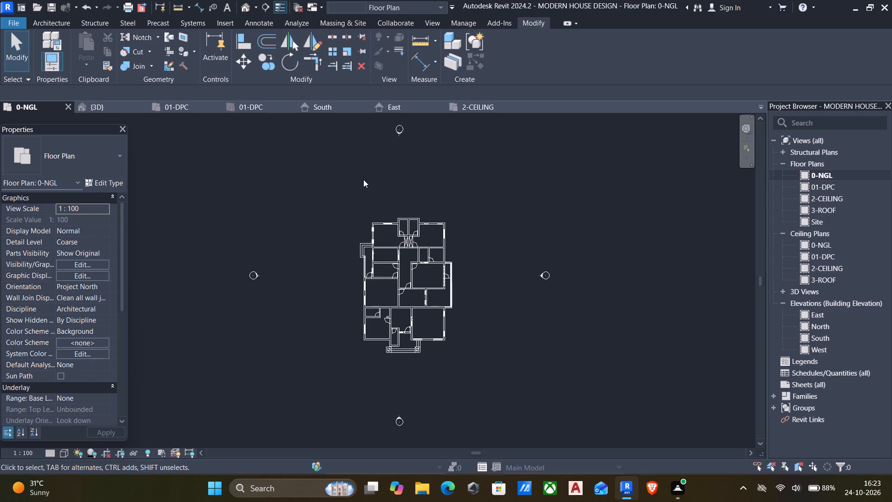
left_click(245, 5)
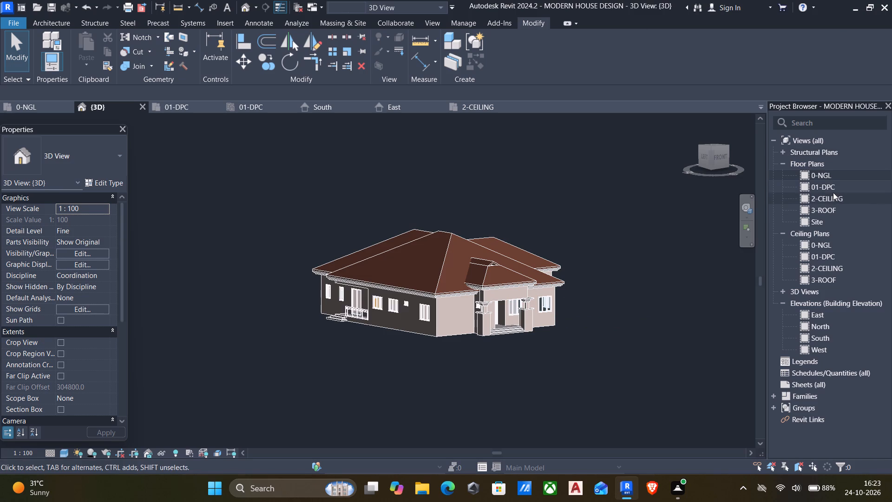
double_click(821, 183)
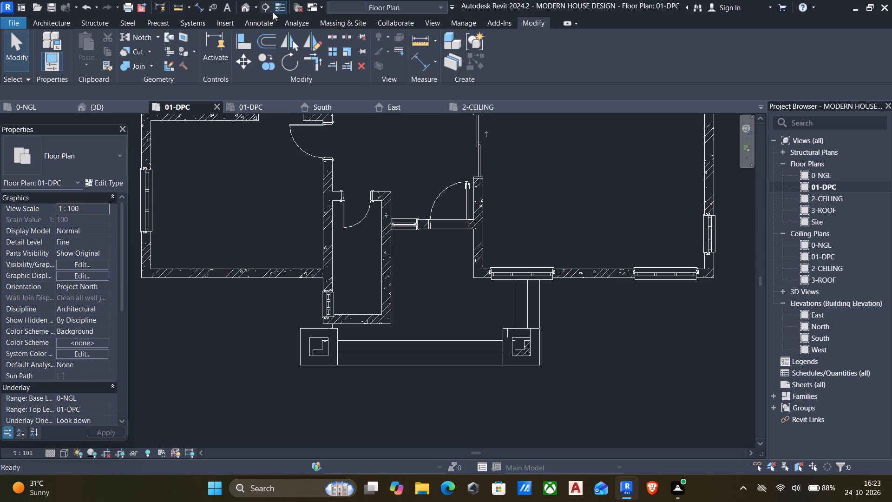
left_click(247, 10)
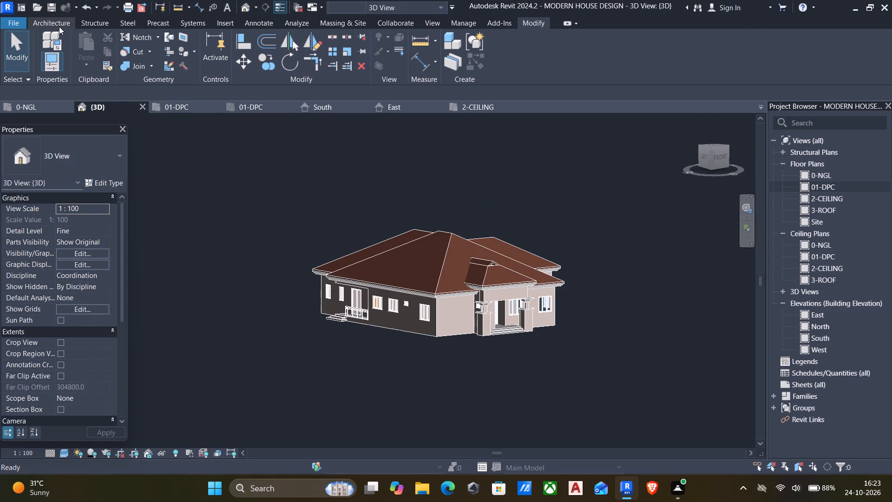
Create an in-place Casework component with the default name and start a sweep in it.
left_click(59, 25)
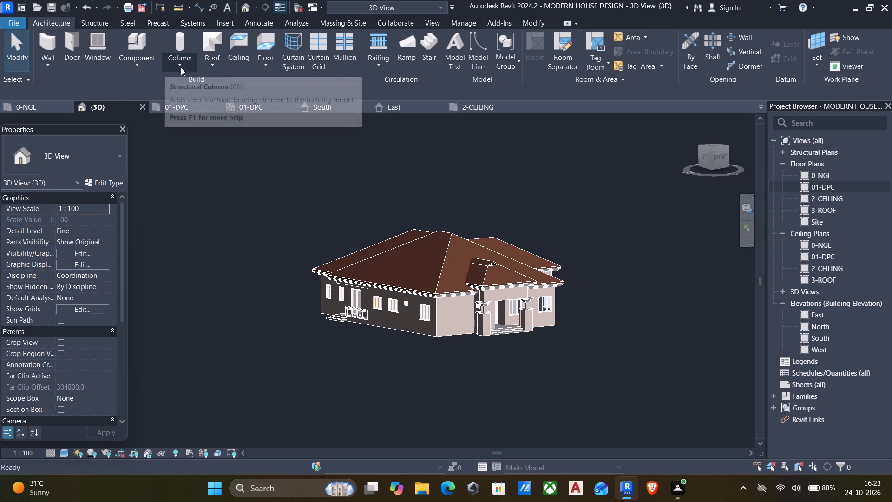
left_click(141, 64)
left_click(175, 103)
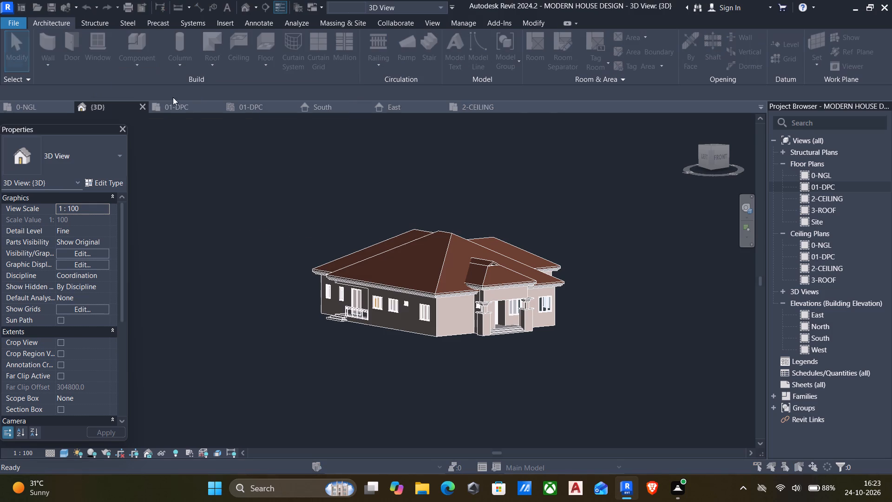
left_click(396, 175)
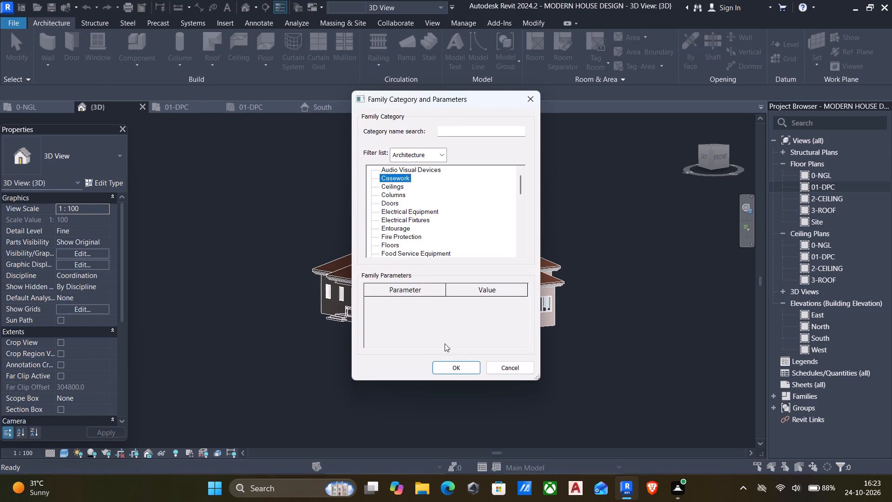
left_click(455, 370)
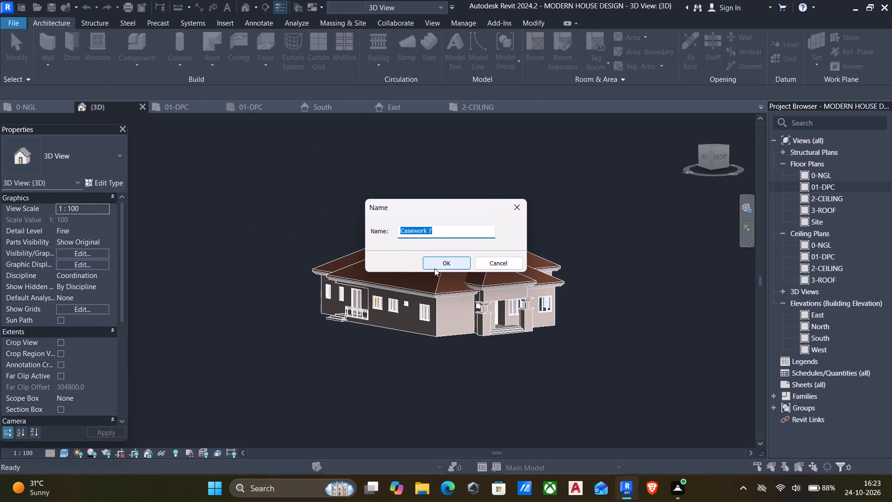
left_click(438, 262)
left_click(177, 37)
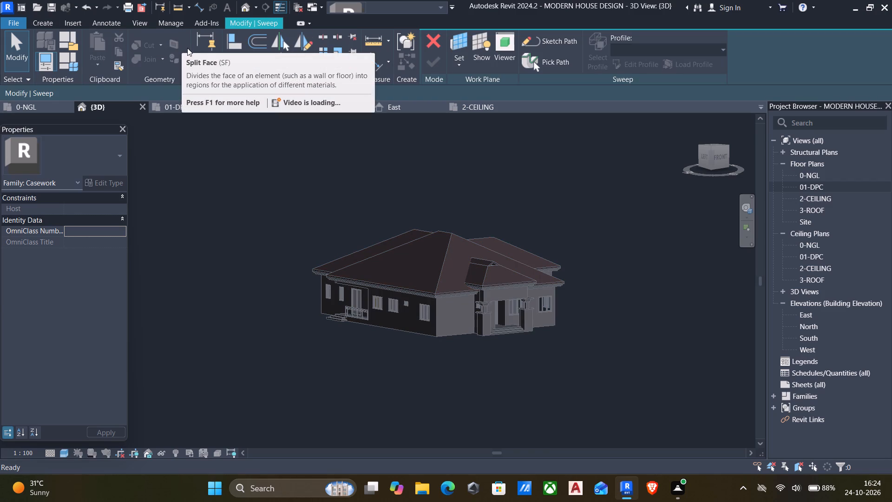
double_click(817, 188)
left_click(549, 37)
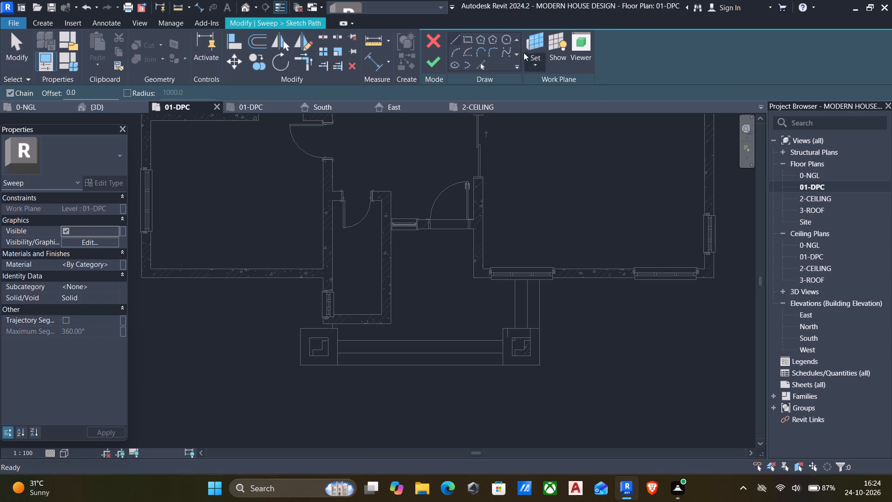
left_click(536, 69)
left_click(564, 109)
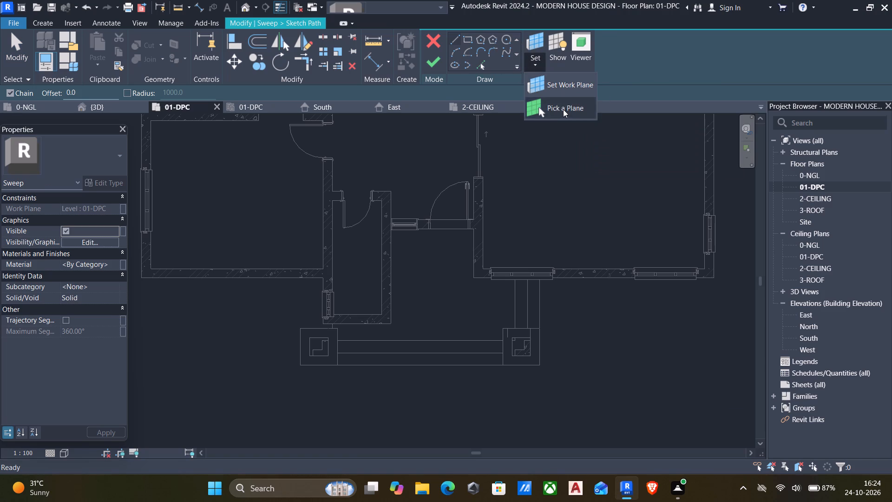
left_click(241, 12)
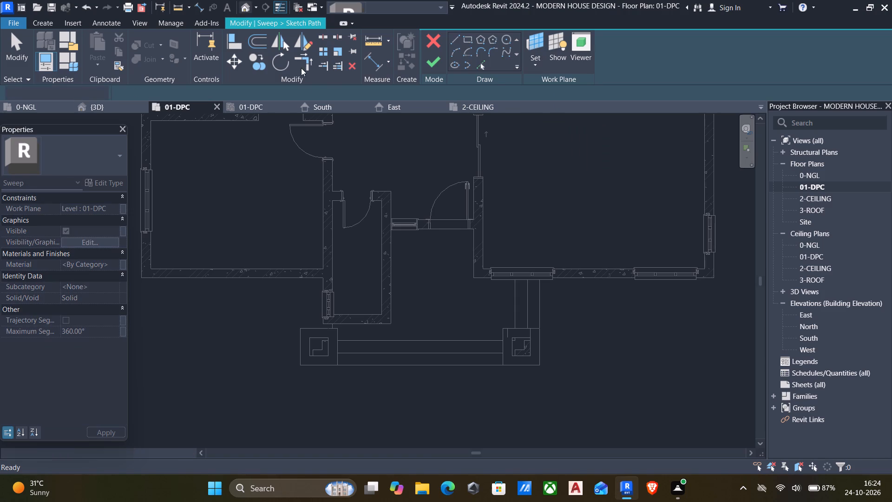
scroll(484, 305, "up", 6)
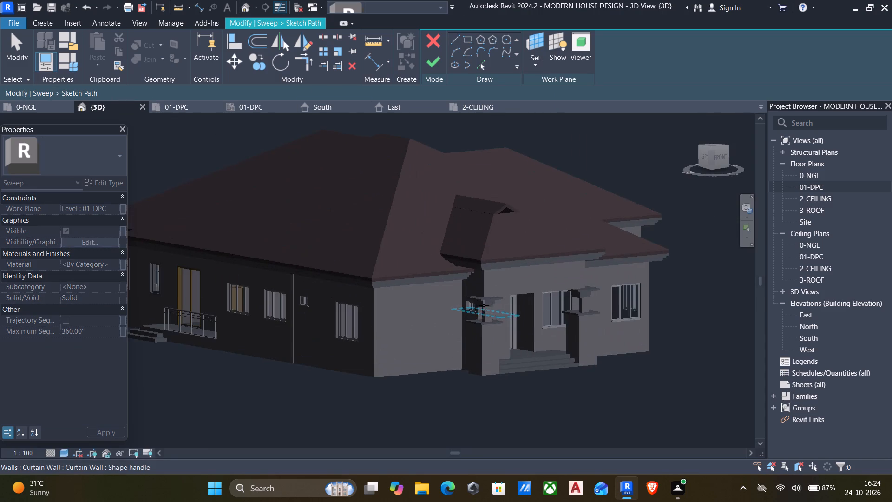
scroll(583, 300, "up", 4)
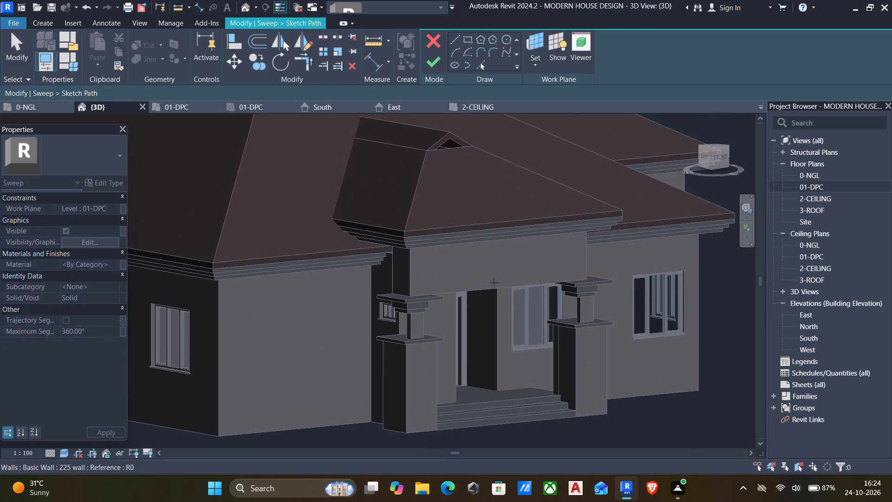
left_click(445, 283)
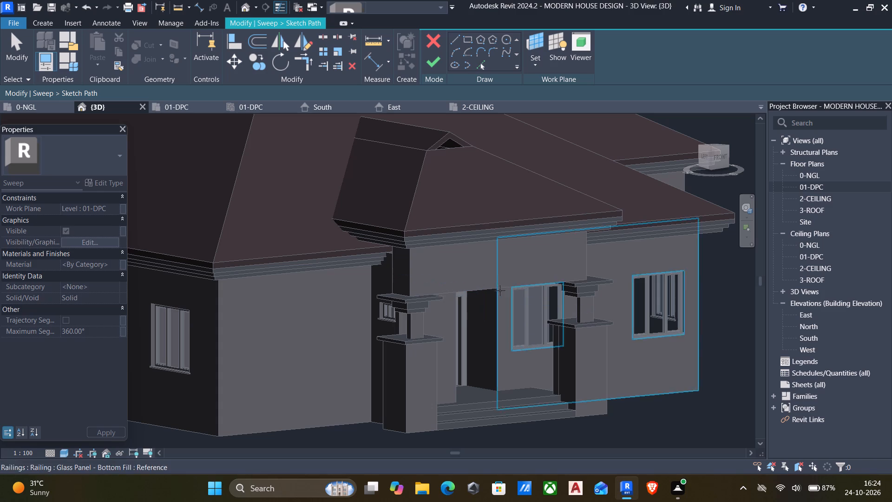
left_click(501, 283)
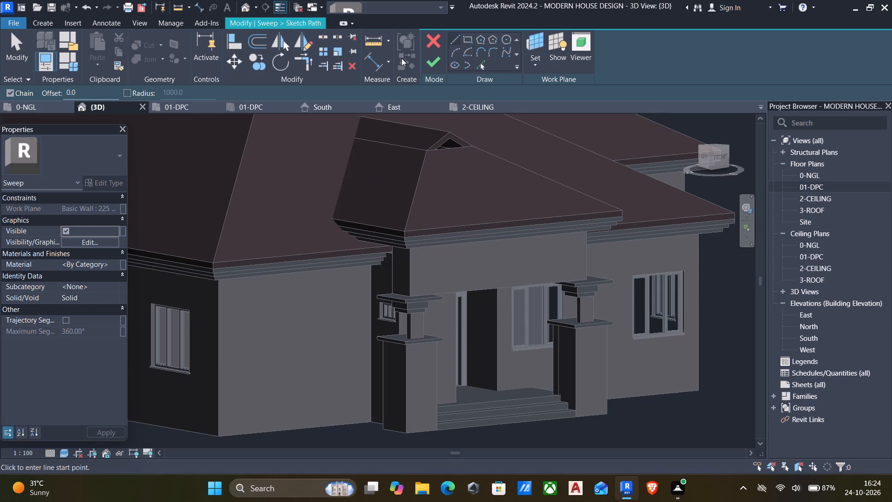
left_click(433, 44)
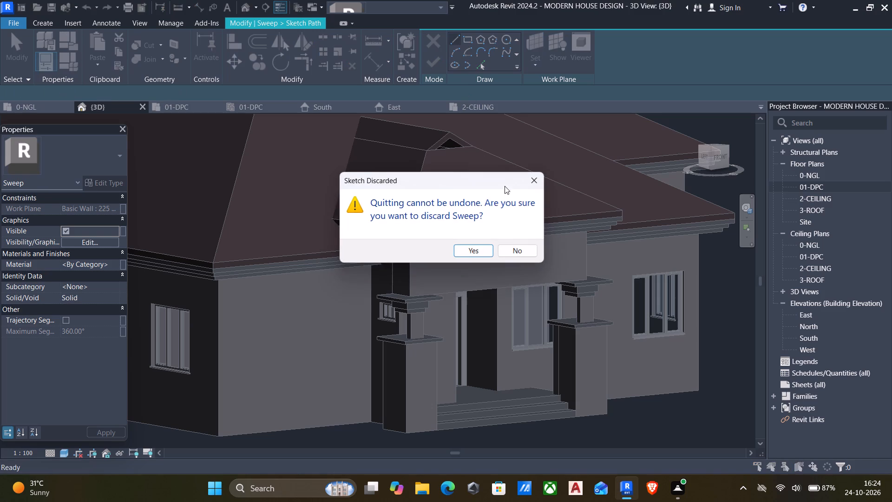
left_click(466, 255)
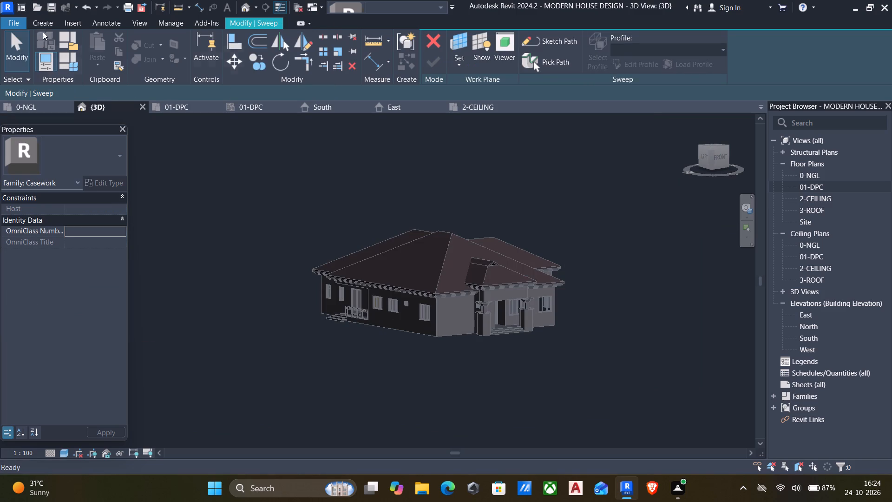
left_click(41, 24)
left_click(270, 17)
Pick the sweep path along the bottom edges of the front, left and right walls above the front porch.
left_click(550, 59)
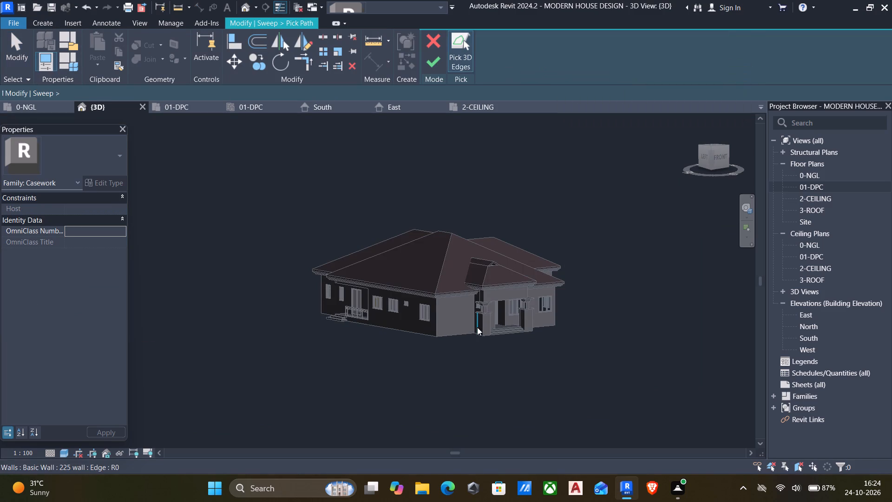
scroll(515, 297, "up", 10)
left_click(510, 303)
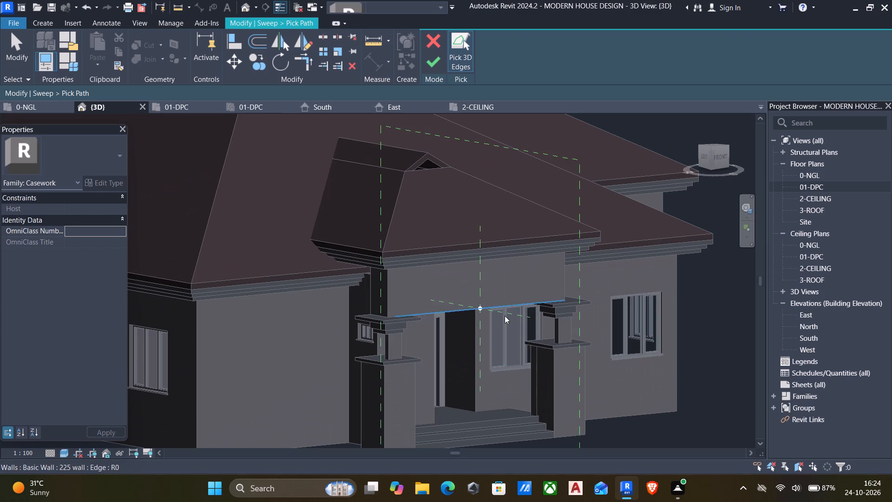
scroll(466, 350, "down", 3)
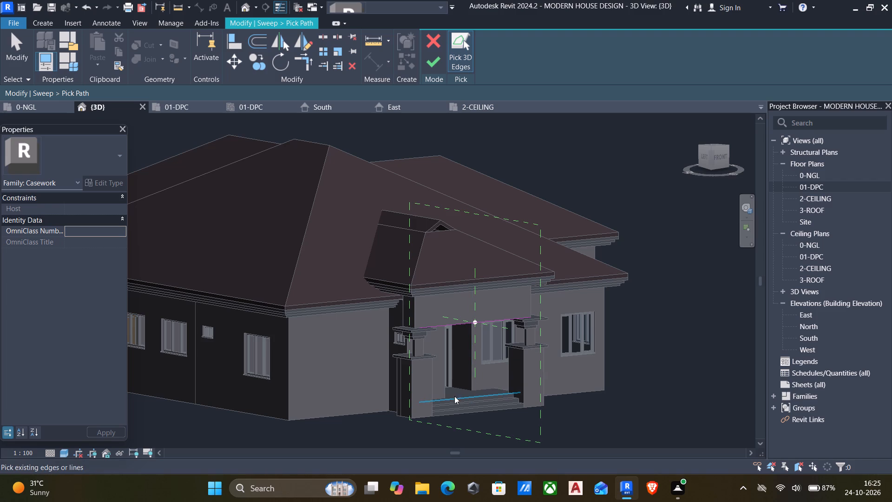
middle_click_drag(441, 390, 515, 385, "shift")
scroll(451, 320, "up", 9)
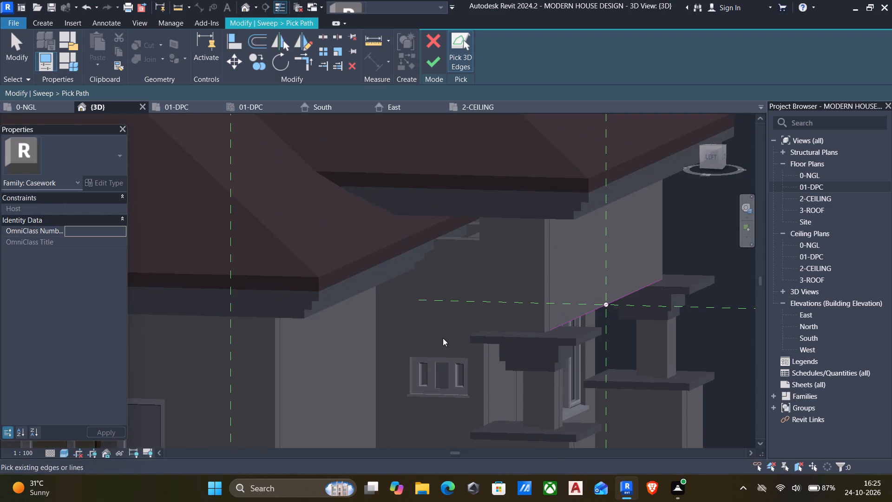
left_click(520, 329)
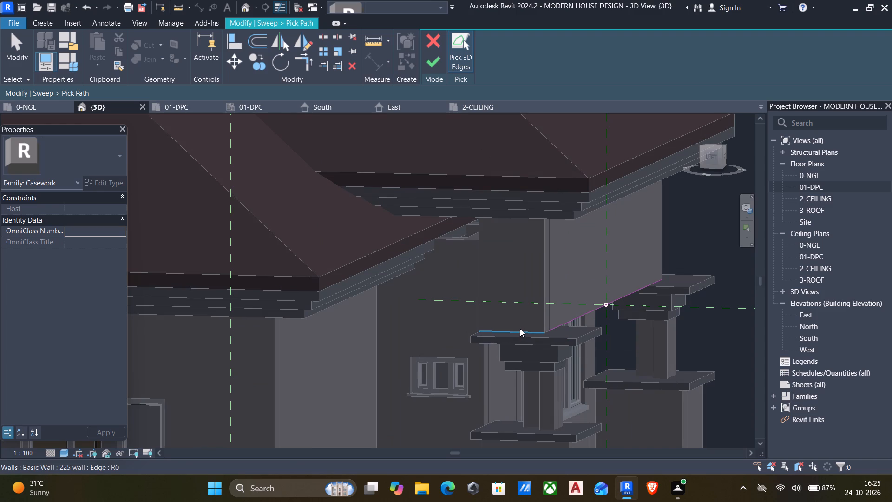
scroll(541, 337, "down", 5)
middle_click_drag(551, 346, 276, 350, "shift")
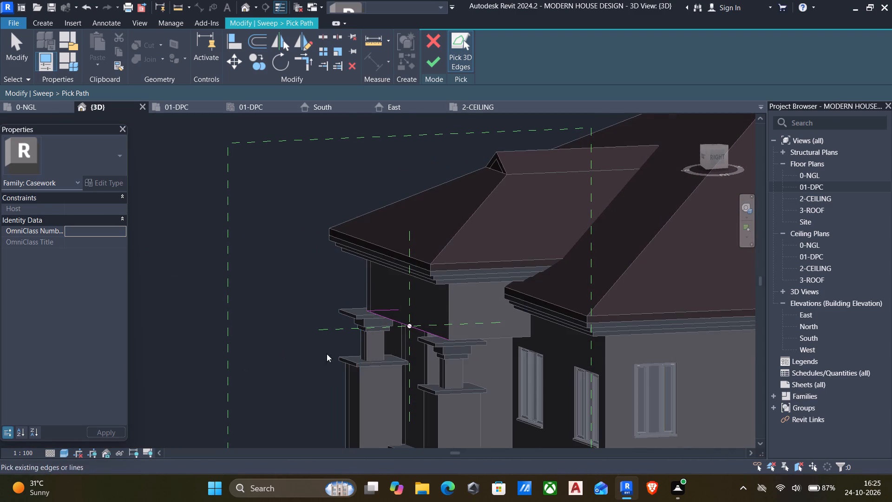
left_click(513, 337)
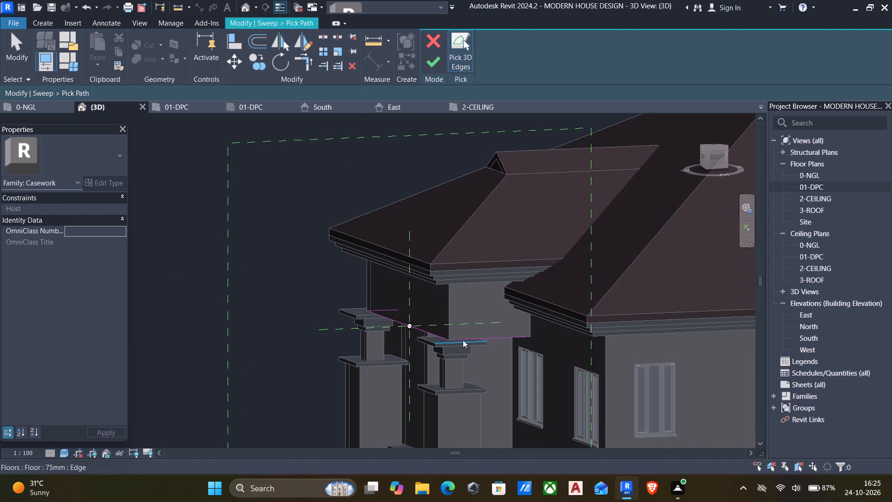
scroll(450, 341, "up", 3)
scroll(442, 352, "down", 1)
scroll(435, 350, "up", 4)
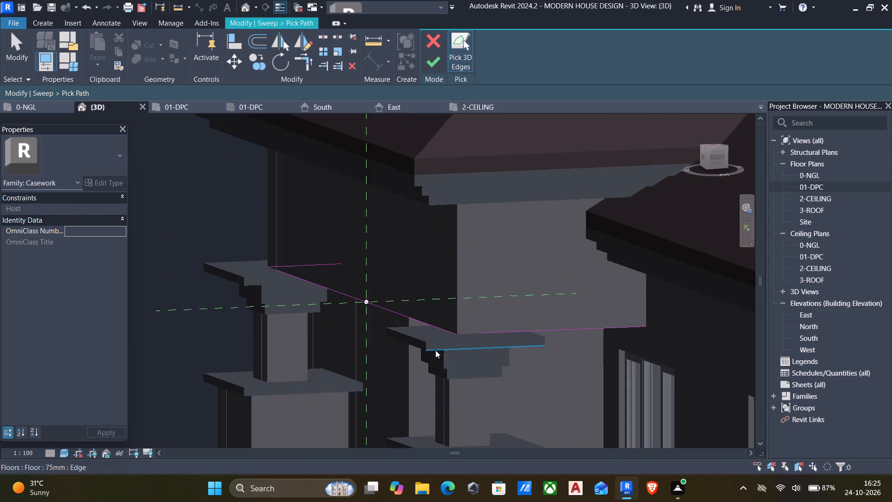
scroll(451, 343, "up", 5)
left_click(478, 326)
Examine the picked sweep path around the porch from its left, front and right sides.
scroll(475, 330, "down", 5)
middle_click_drag(367, 344, 602, 384, "shift")
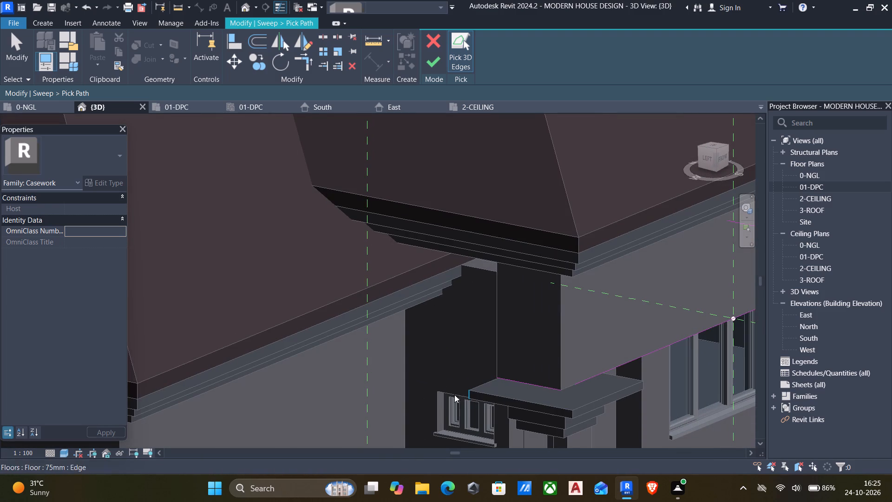
middle_click_drag(501, 371, 437, 288)
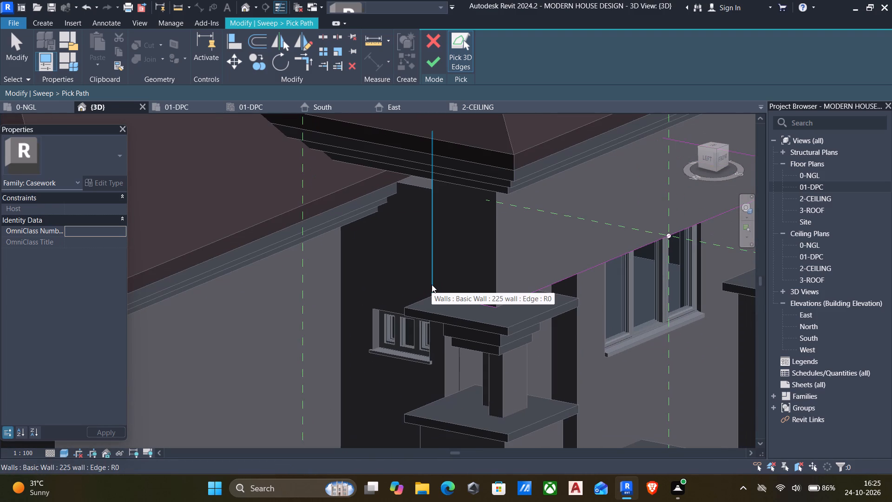
scroll(508, 263, "down", 3)
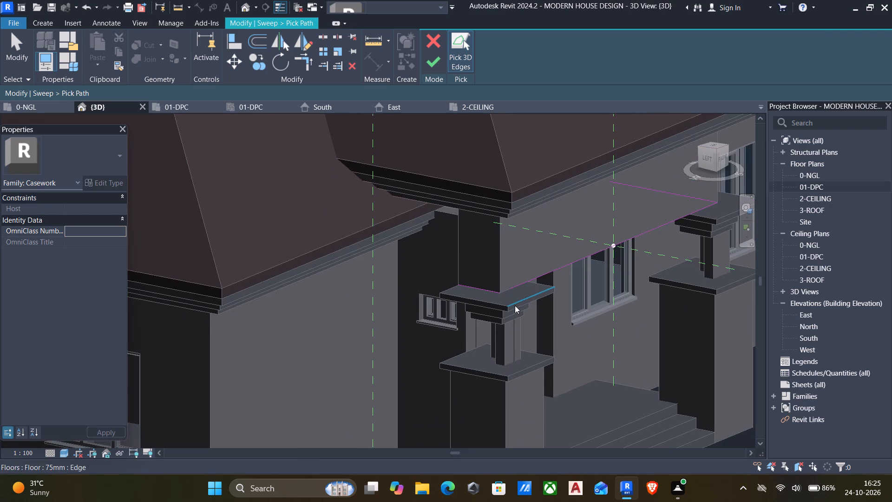
middle_click_drag(478, 321, 416, 322, "shift")
scroll(169, 305, "down", 5, "shift")
middle_click_drag(338, 316, 210, 320, "shift")
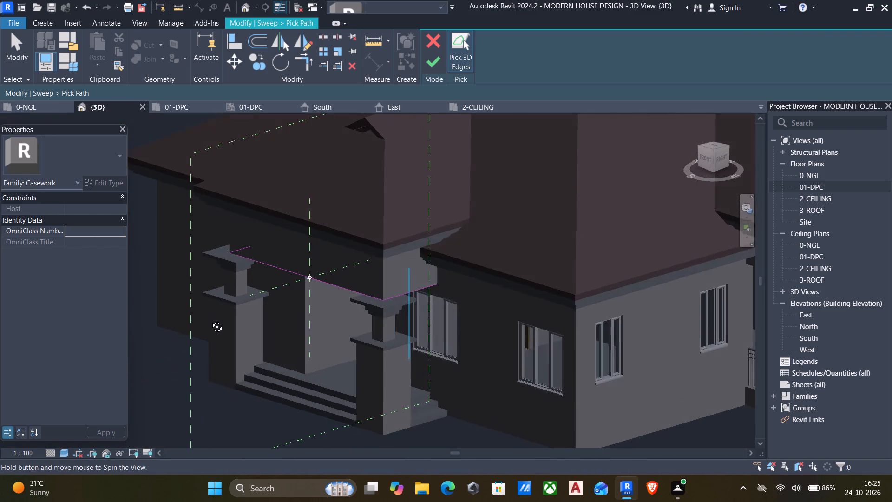
middle_click_drag(210, 320, 209, 320, "shift")
middle_click_drag(301, 335, 353, 335, "shift")
scroll(355, 334, "down", 1)
middle_click_drag(345, 343, 360, 343, "shift")
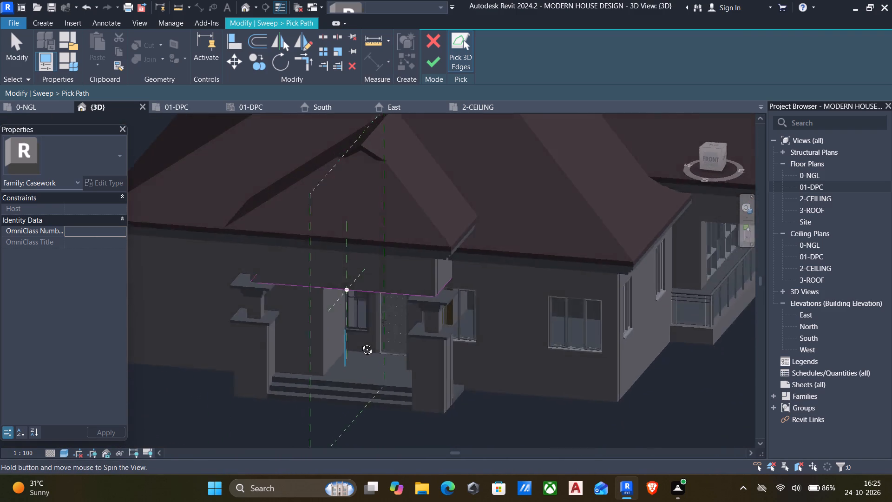
middle_click_drag(360, 343, 463, 321, "shift")
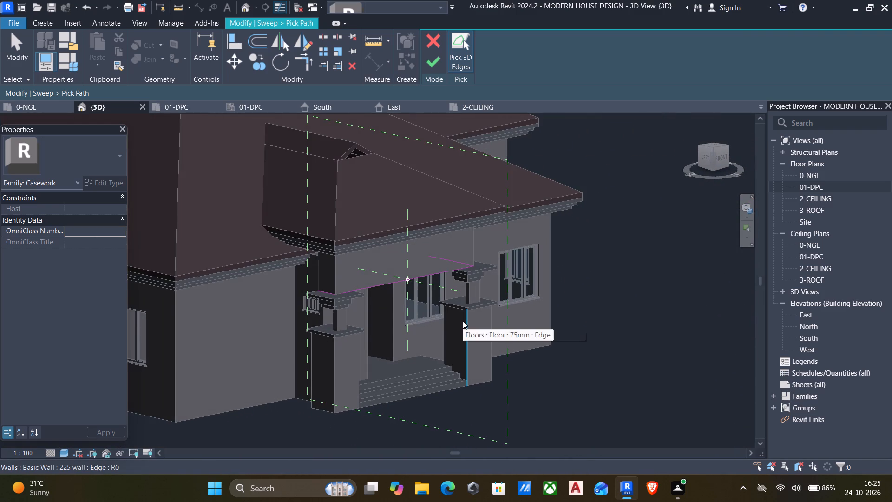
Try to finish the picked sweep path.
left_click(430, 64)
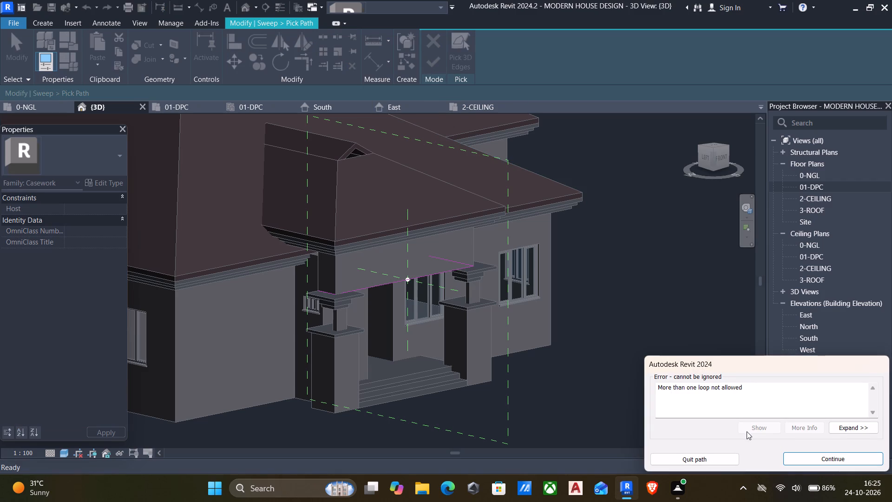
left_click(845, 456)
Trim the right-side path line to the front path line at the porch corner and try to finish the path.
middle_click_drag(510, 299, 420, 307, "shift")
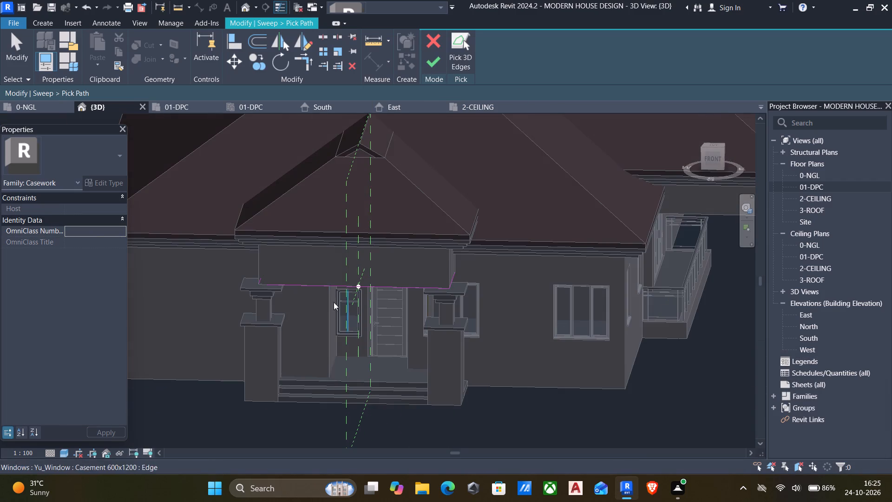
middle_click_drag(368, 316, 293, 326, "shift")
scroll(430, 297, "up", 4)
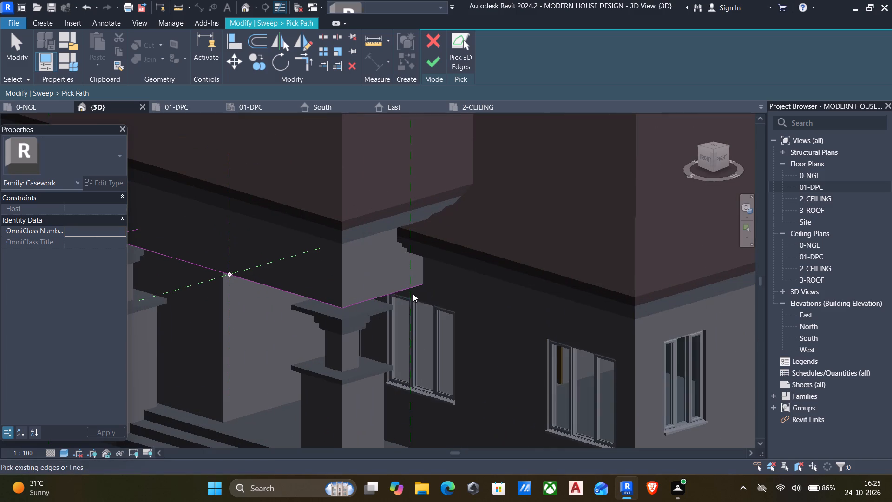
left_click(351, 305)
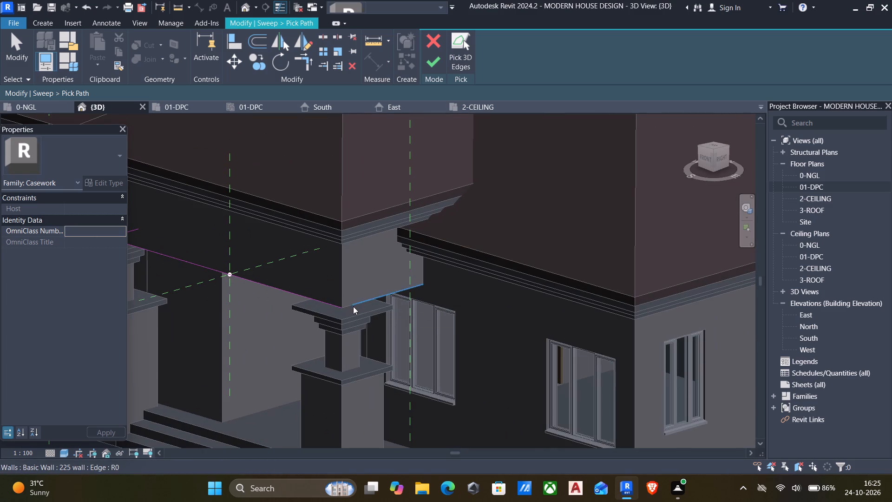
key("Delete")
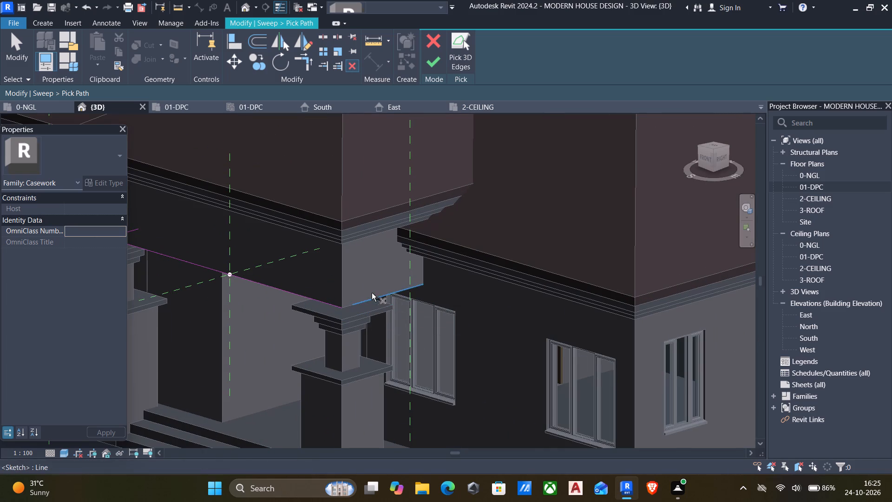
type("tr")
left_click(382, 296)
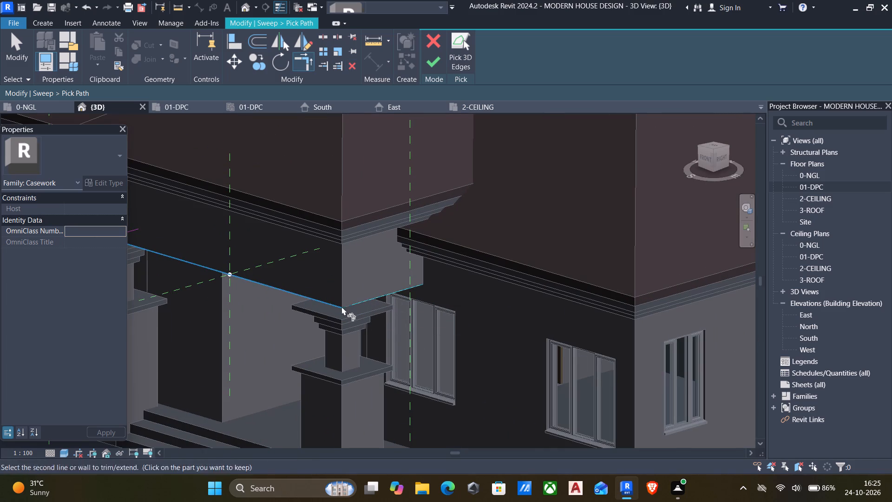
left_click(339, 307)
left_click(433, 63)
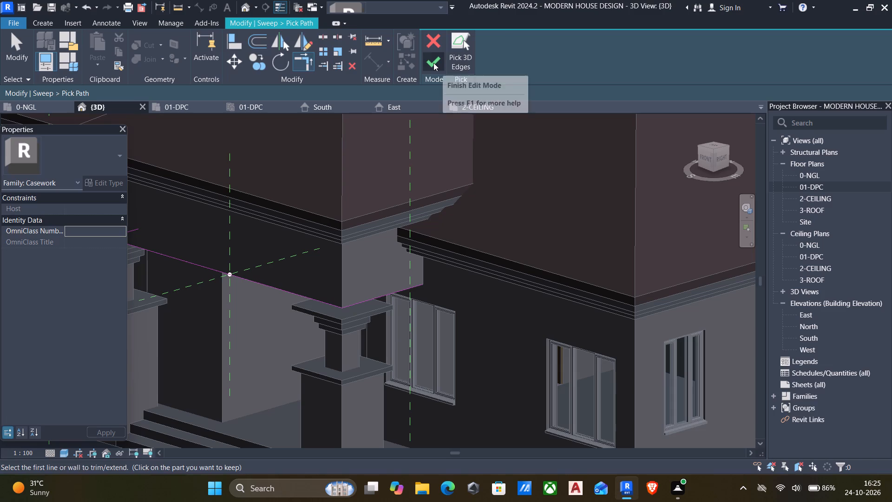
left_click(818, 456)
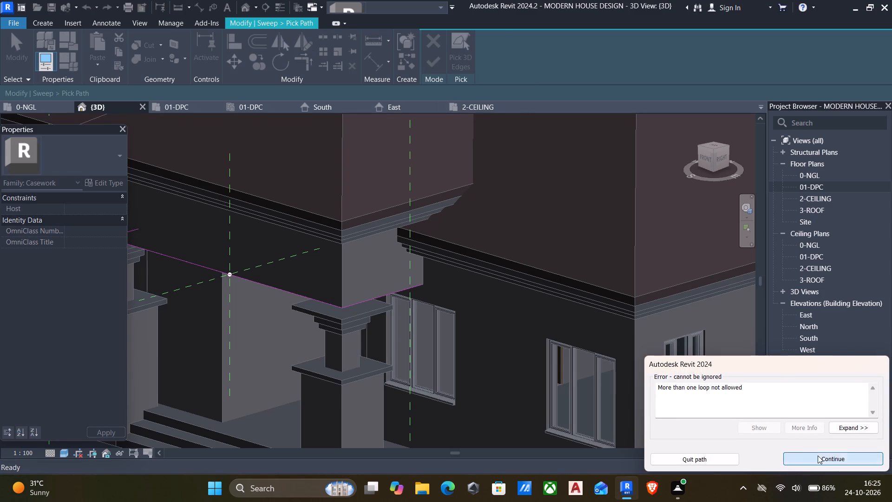
Delete the path line along the bottom of the right-side wall above the porch.
left_click(376, 295)
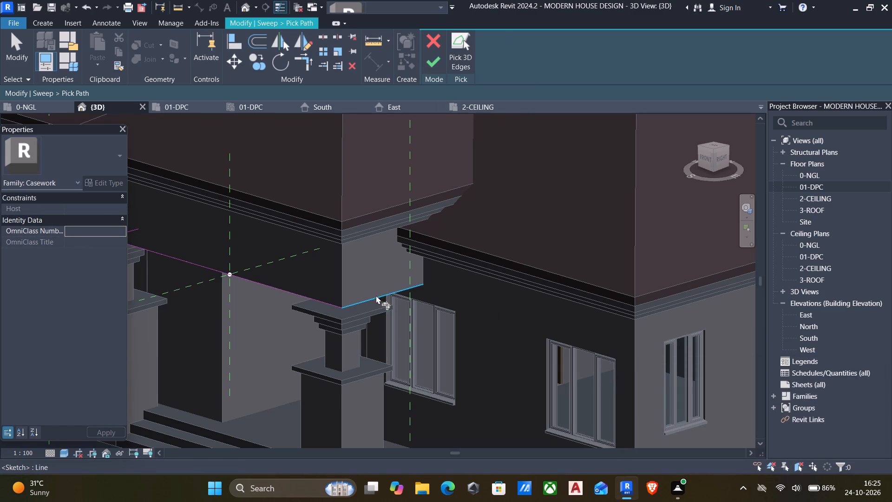
key("Delete")
scroll(343, 315, "up", 4)
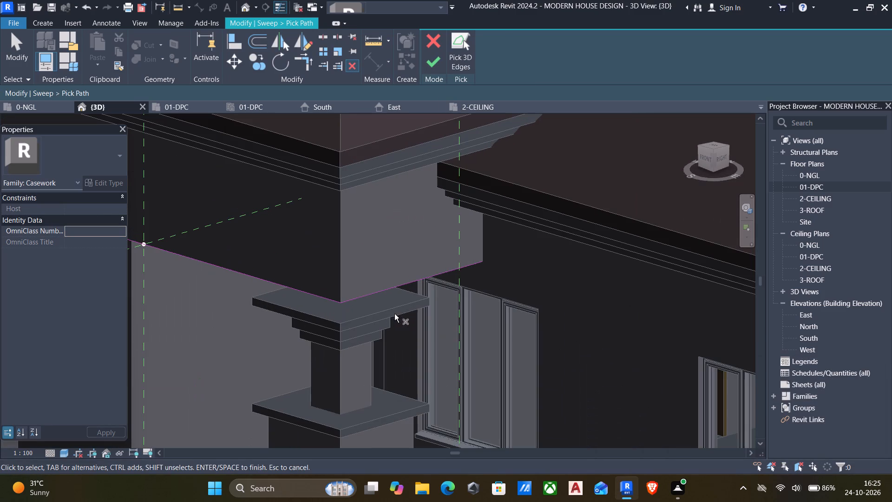
left_click(374, 290)
key("Delete")
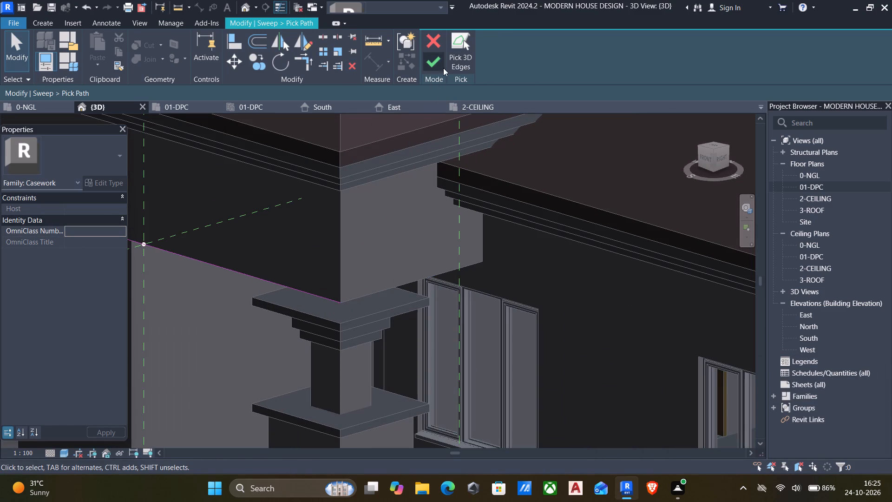
left_click(273, 23)
Pick the bottom edge of the porch's right-side wall again as a sweep path segment.
left_click(464, 50)
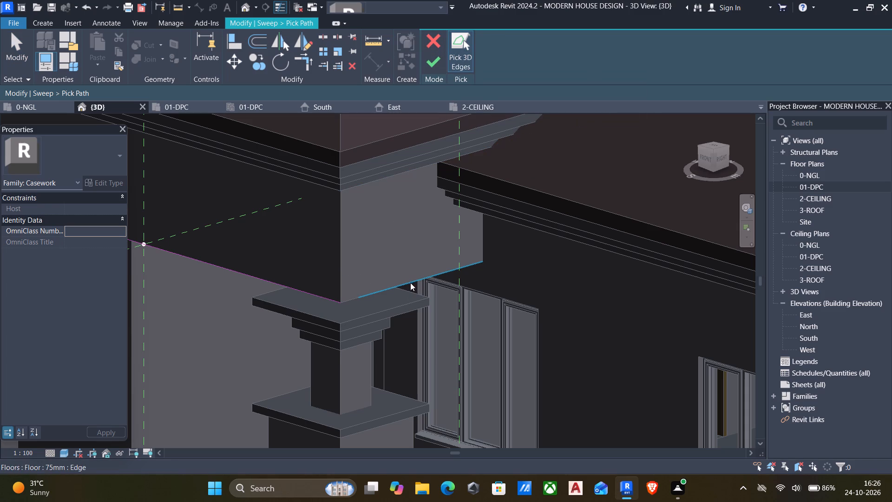
left_click(417, 281)
scroll(346, 300, "up", 4)
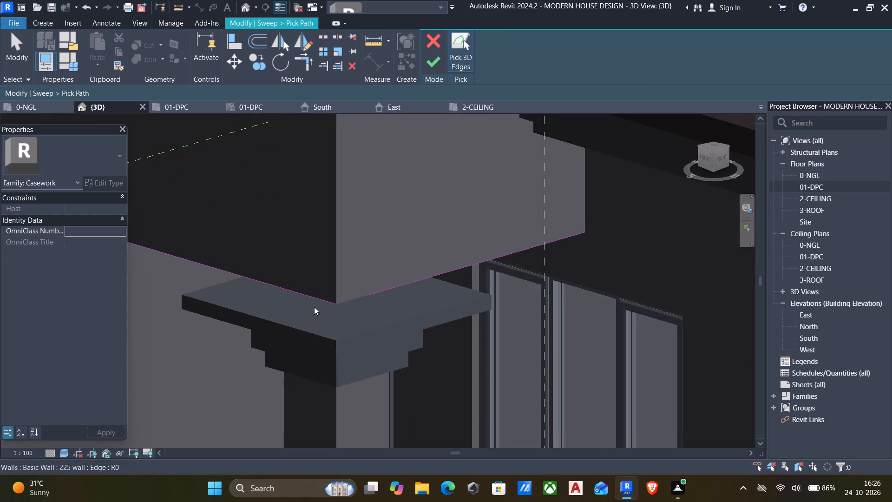
scroll(460, 223, "up", 1)
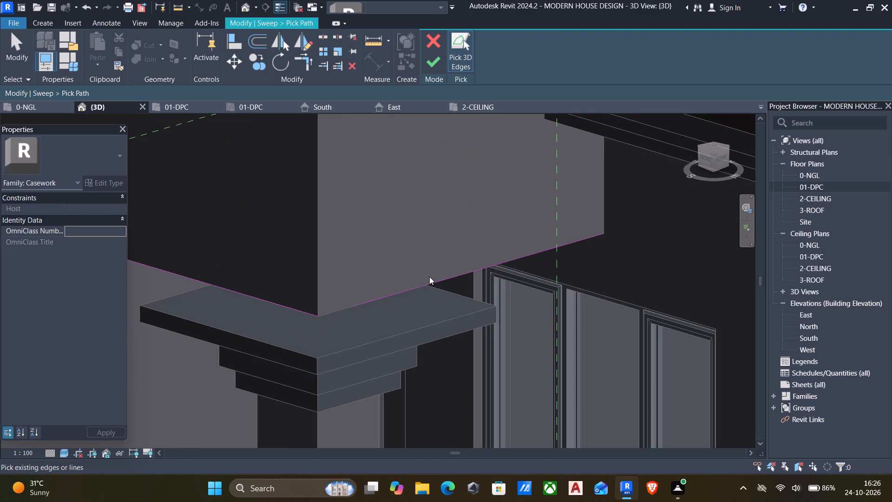
Trim the new right-side path line to the front path line at their corner and try to finish the path.
key("Escape")
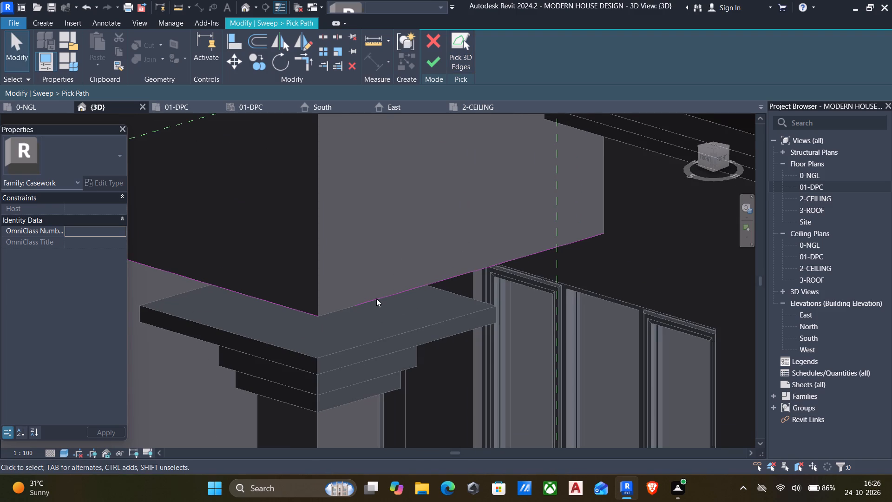
type("tr")
left_click(375, 300)
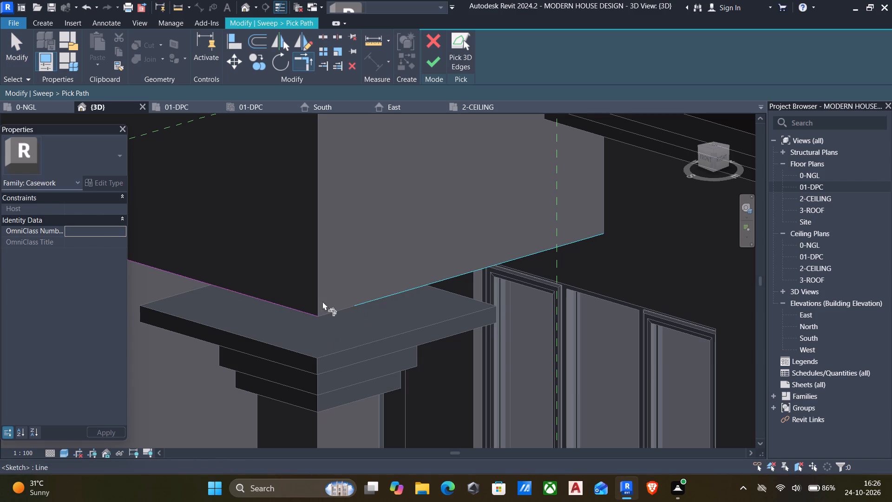
left_click(282, 309)
left_click(438, 59)
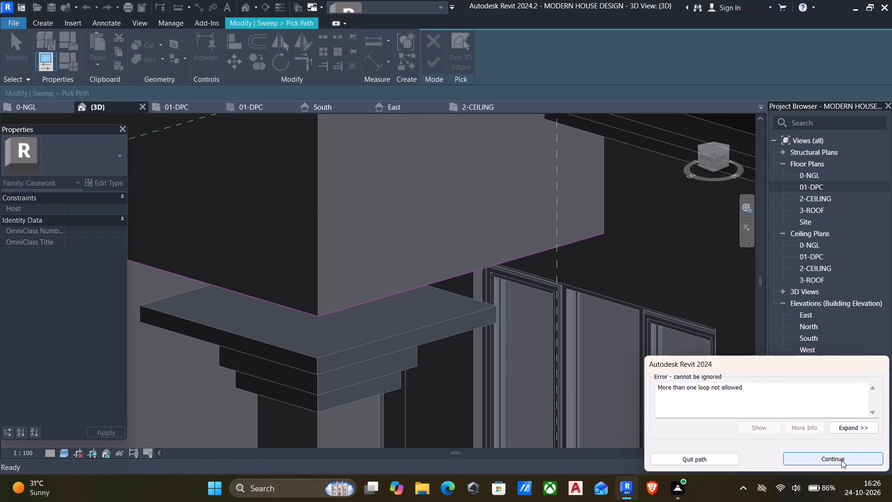
left_click(864, 426)
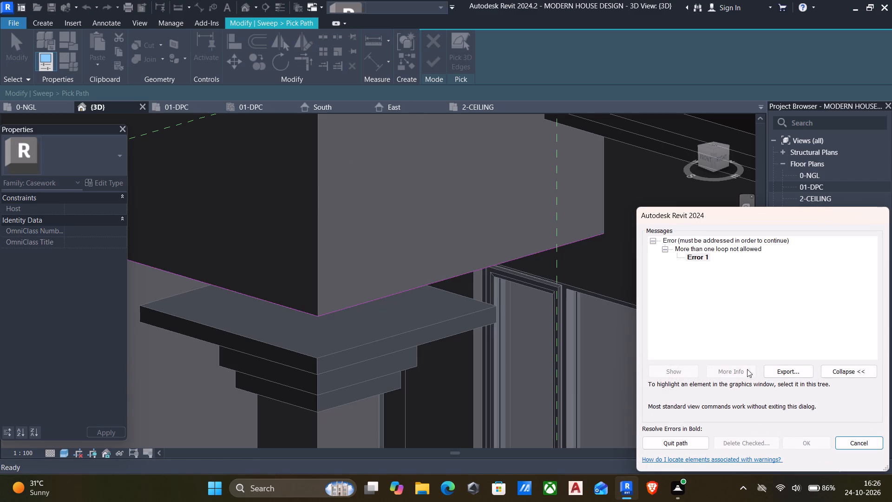
left_click(857, 440)
scroll(527, 311, "down", 7)
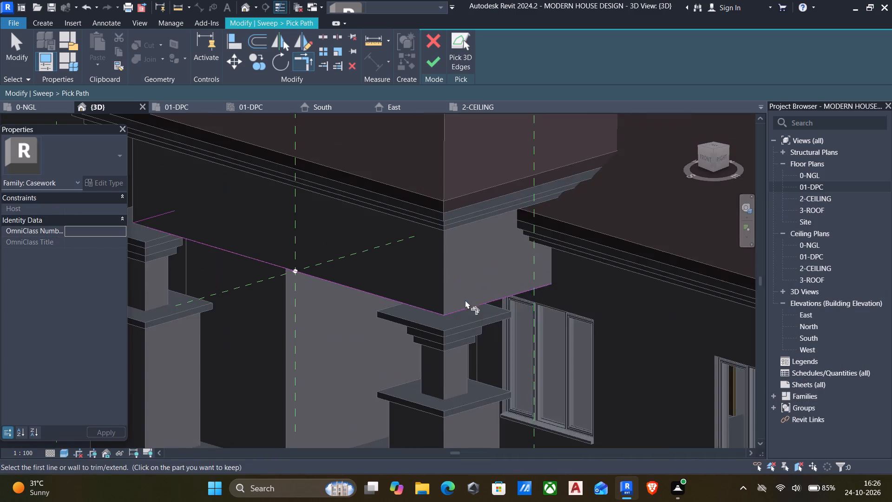
scroll(461, 298, "down", 5)
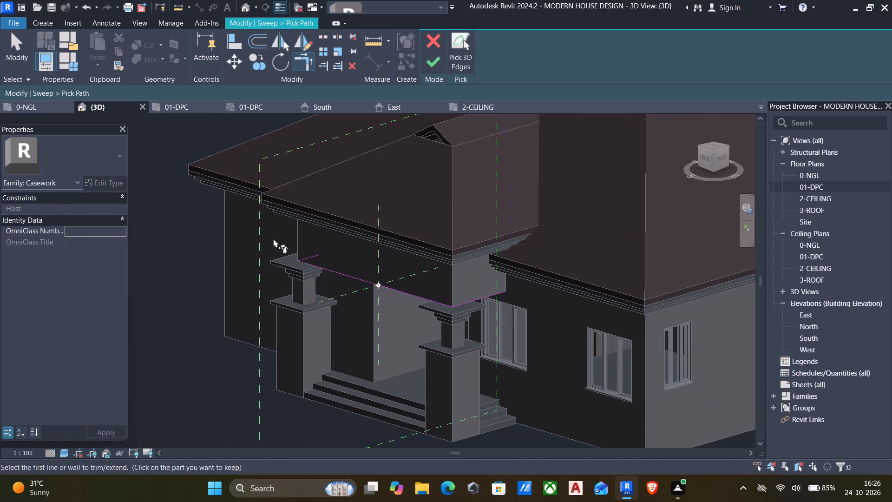
Delete all the picked path lines along the porch walls and discard the sweep path.
left_click_drag(273, 238, 403, 298)
key("Escape")
left_click(511, 317)
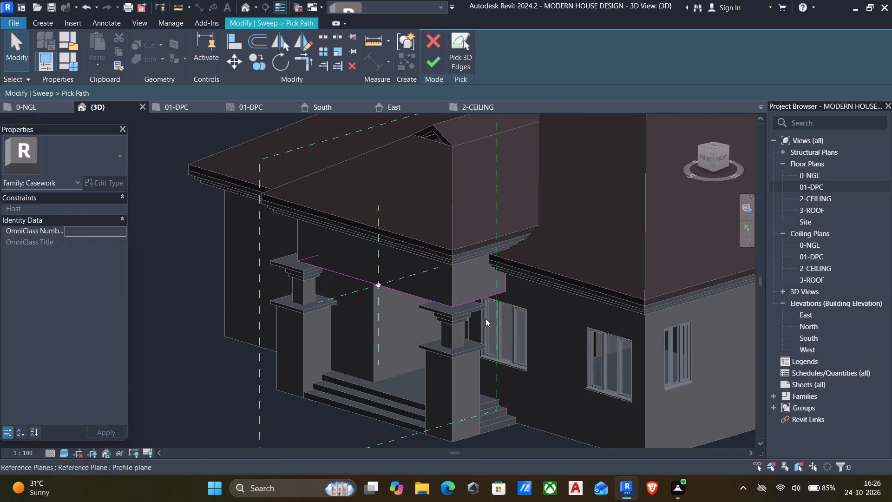
left_click_drag(468, 327, 328, 283)
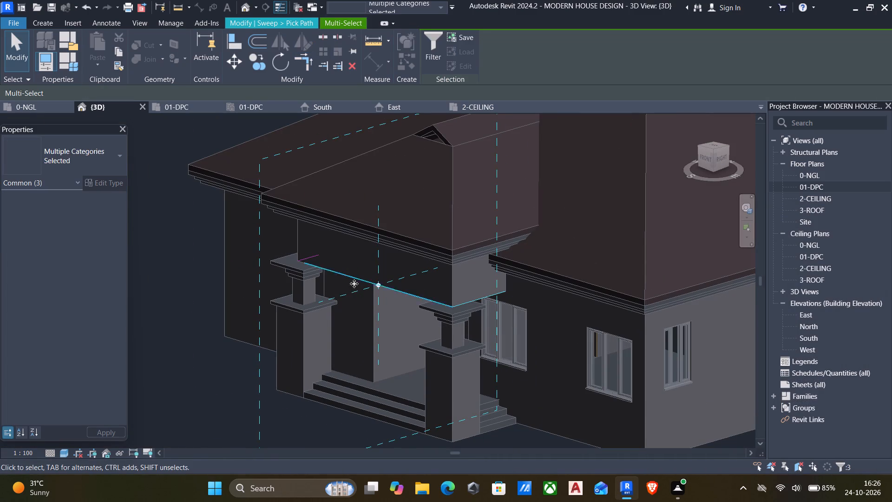
key("Delete")
left_click_drag(351, 289, 287, 251)
key("Delete")
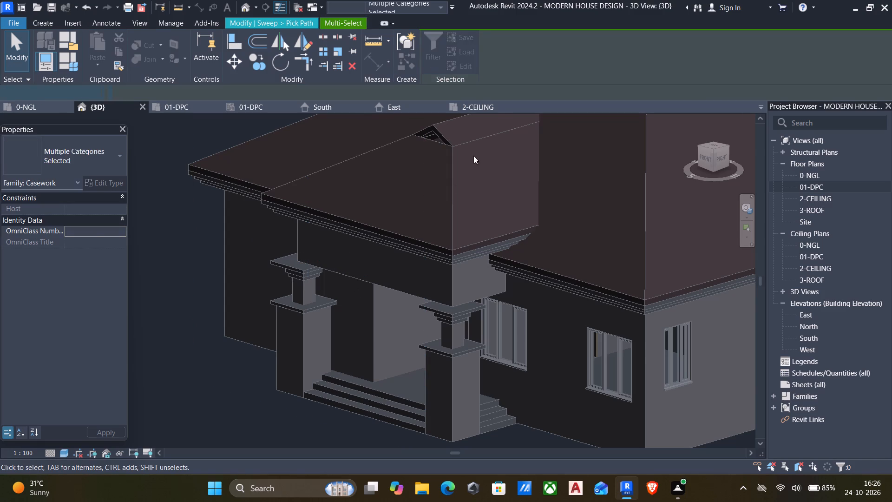
left_click(433, 42)
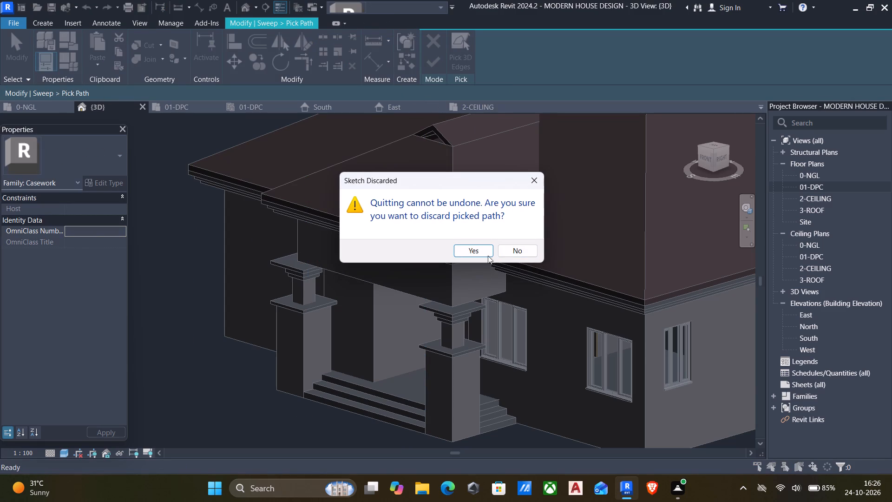
left_click(479, 250)
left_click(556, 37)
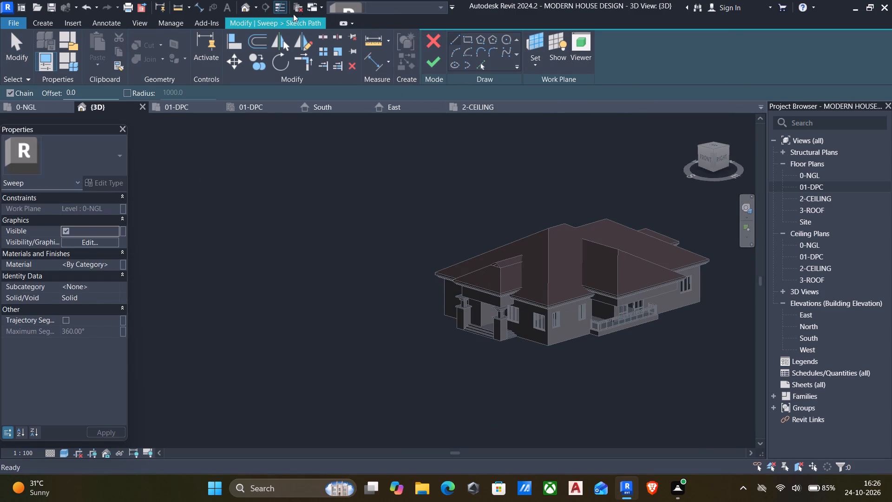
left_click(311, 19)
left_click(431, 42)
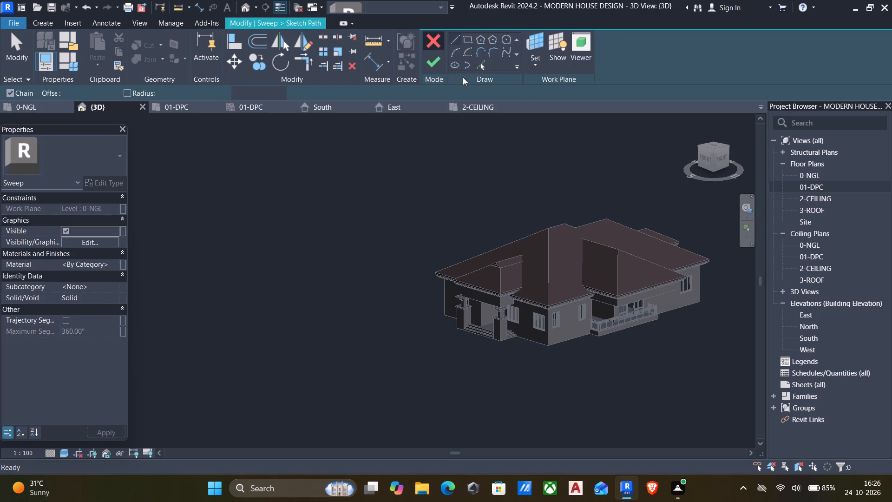
Start a new picked sweep path with the bottom edge of the front wall above the porch.
left_click(551, 60)
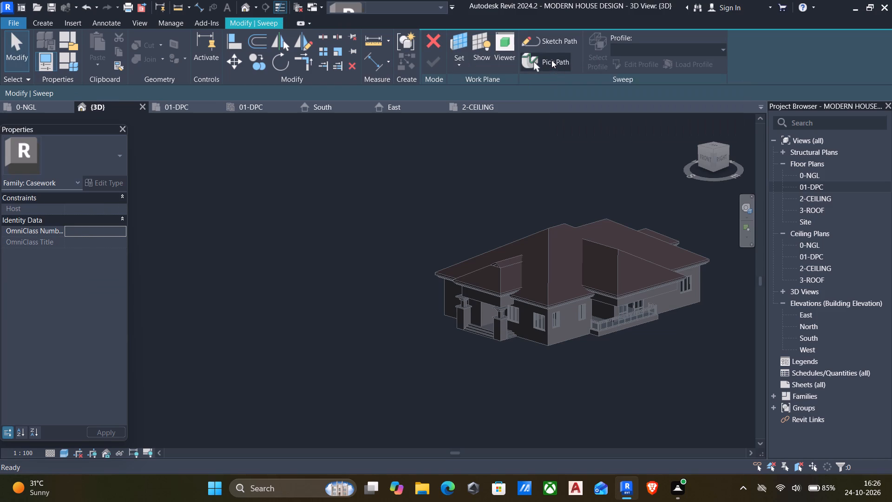
scroll(625, 318, "up", 4)
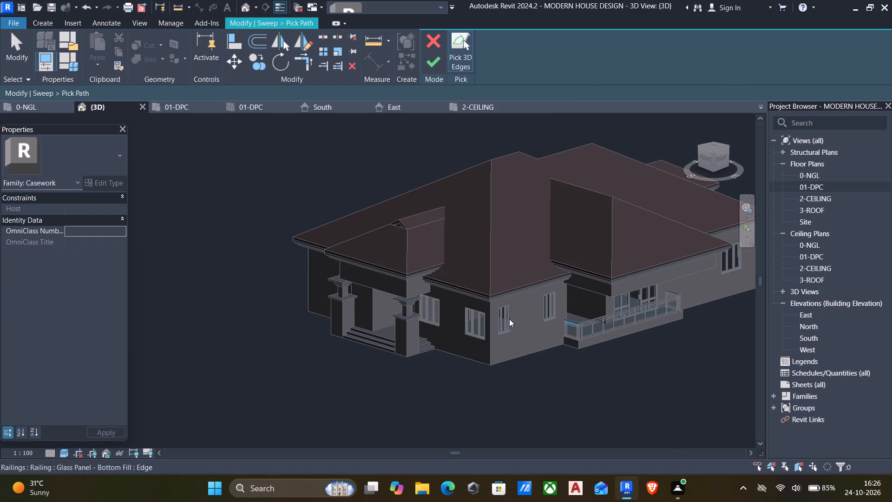
scroll(394, 308, "up", 5)
scroll(452, 279, "up", 4)
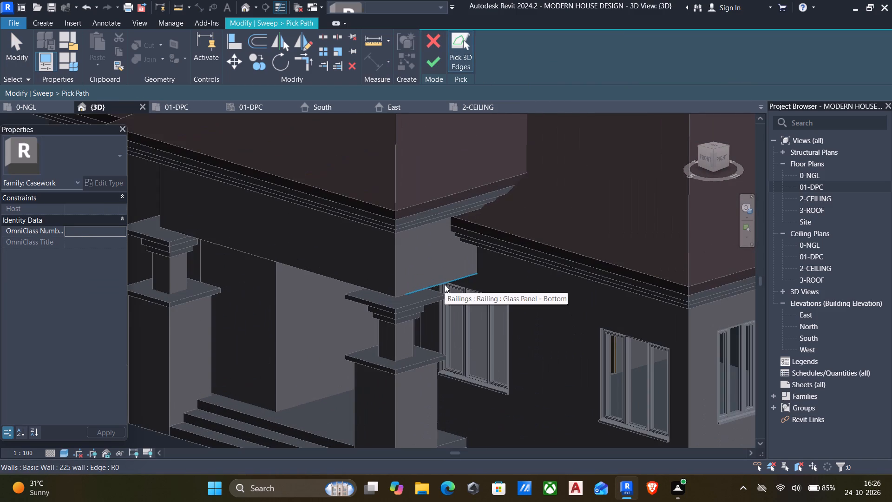
scroll(445, 284, "up", 4)
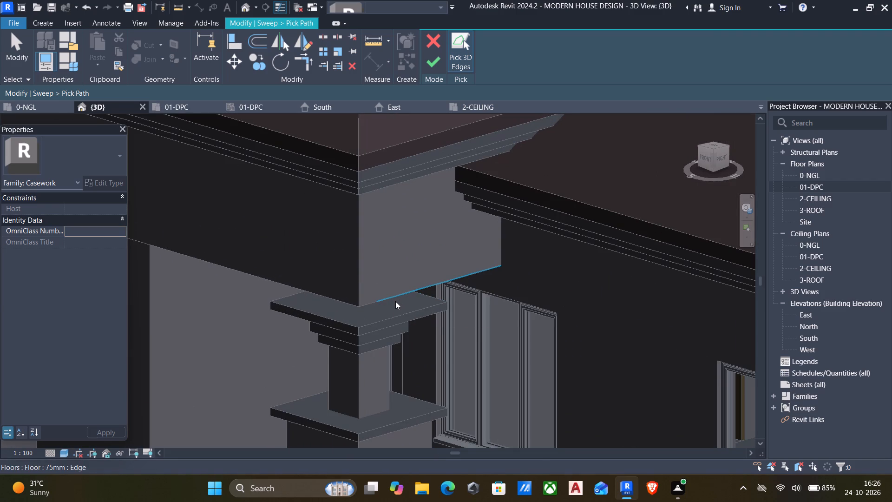
scroll(371, 304, "up", 8)
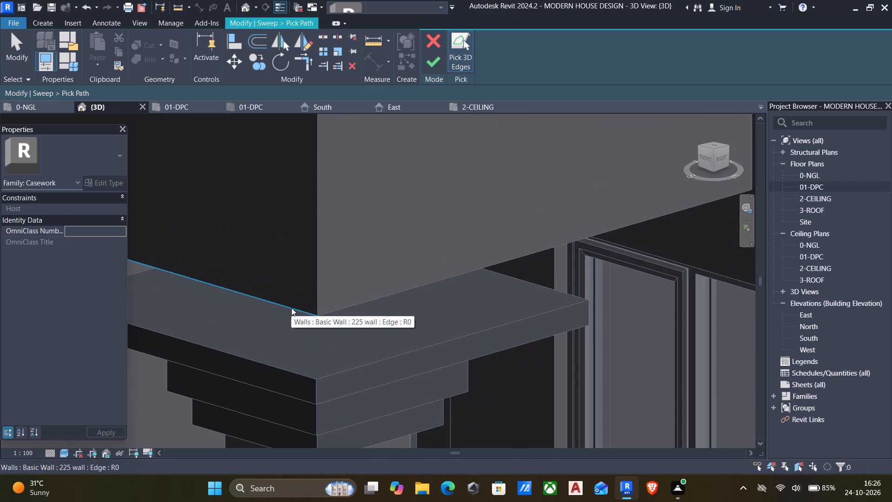
left_click(291, 308)
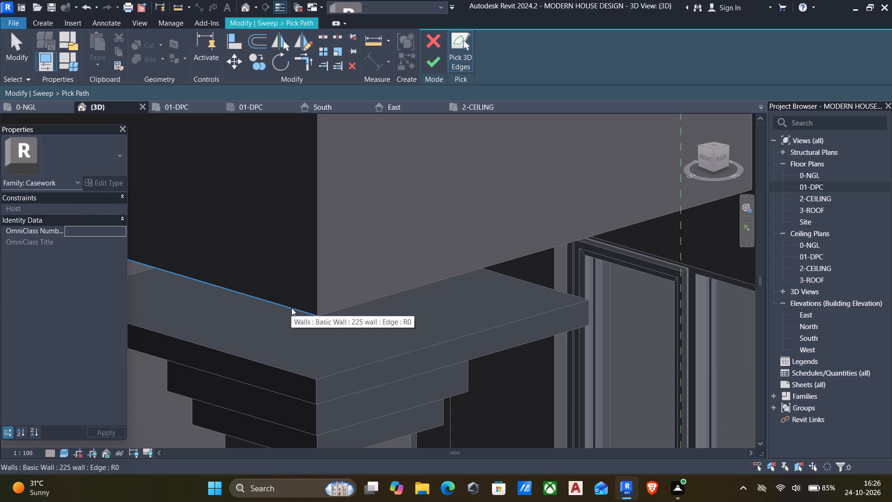
Add the front wall's short bottom edge at the left porch corner and the left-side wall's bottom edge to the path.
scroll(304, 314, "down", 13)
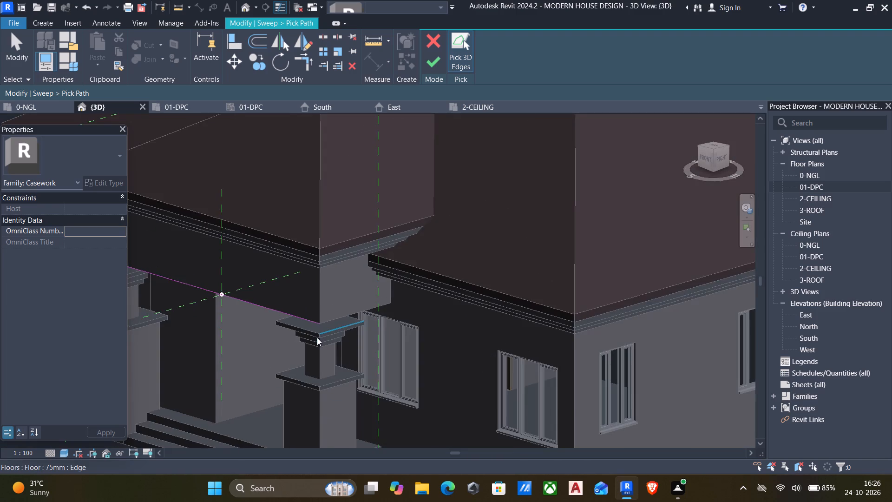
scroll(317, 339, "down", 3)
middle_click_drag(323, 343, 503, 356, "shift")
scroll(397, 346, "up", 5)
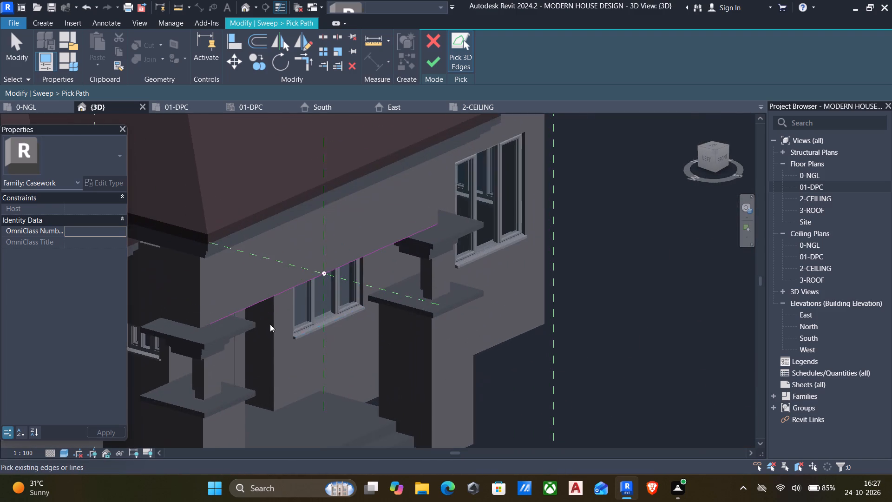
scroll(173, 316, "up", 4)
scroll(207, 338, "up", 4)
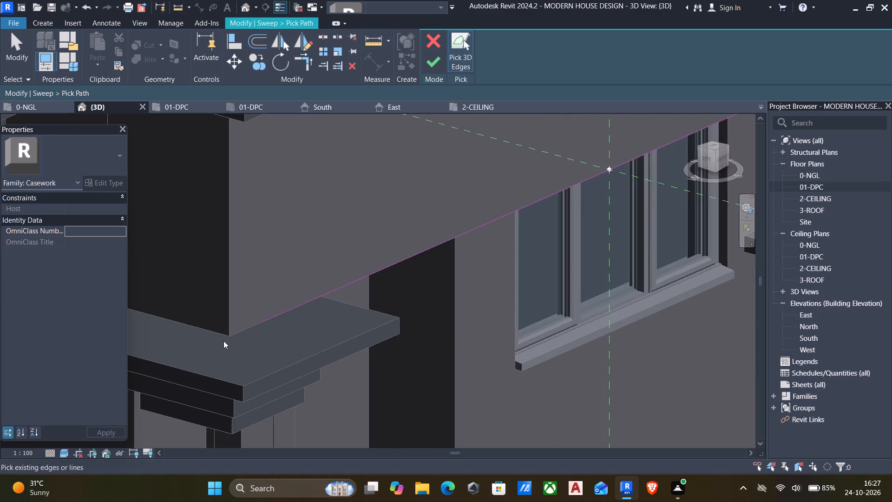
scroll(225, 341, "up", 4)
left_click(247, 330)
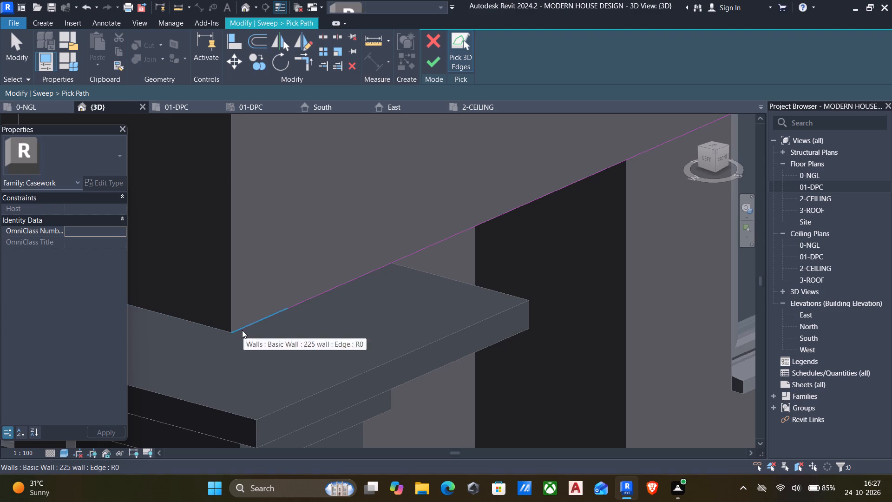
left_click(216, 329)
Add the right-side wall's bottom edge and its short segment at the porch corner to the path.
scroll(252, 337, "down", 7)
scroll(306, 344, "down", 7)
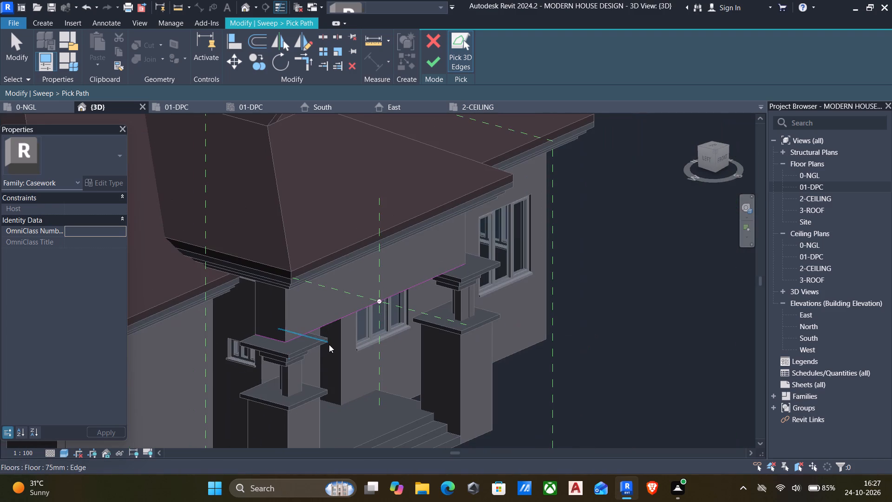
scroll(137, 348, "down", 5, "shift")
middle_click_drag(154, 362, 149, 361, "shift")
middle_click_drag(146, 361, 133, 359, "shift")
scroll(129, 359, "down", 5, "shift")
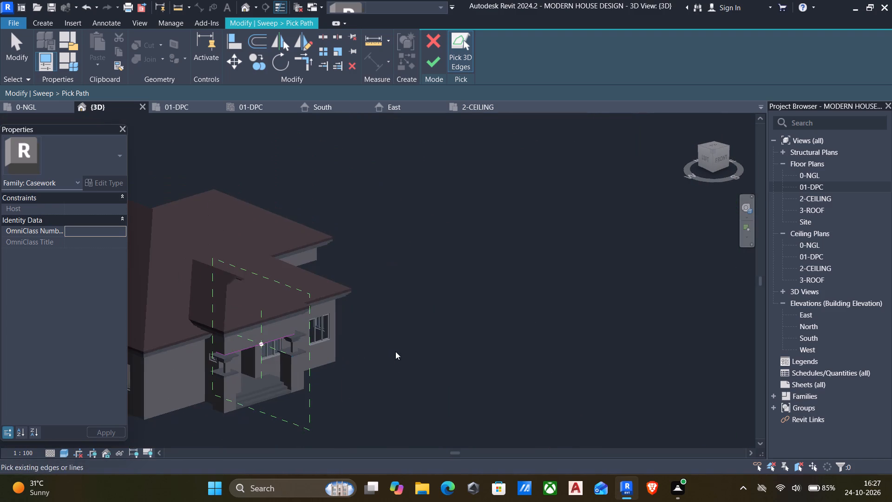
middle_click_drag(190, 361, 177, 359, "shift")
scroll(174, 359, "down", 1, "shift")
middle_click_drag(391, 341, 229, 357, "shift")
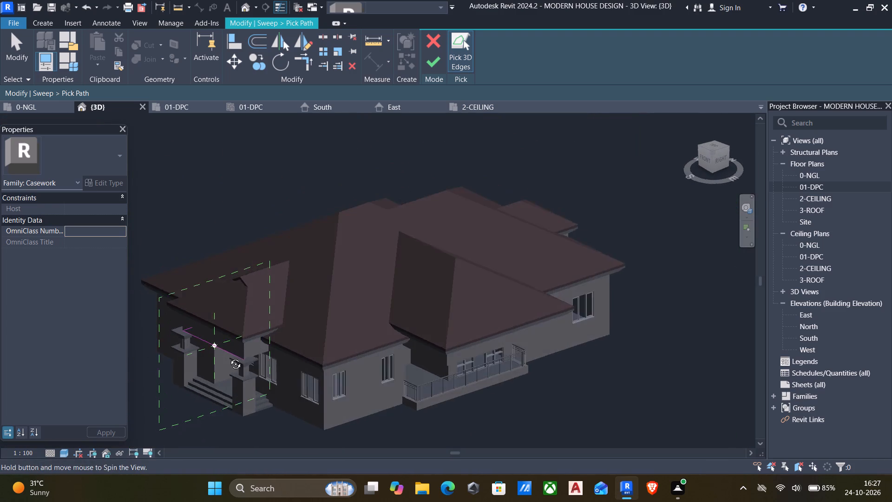
middle_click_drag(229, 357, 228, 356, "shift")
scroll(252, 353, "up", 14)
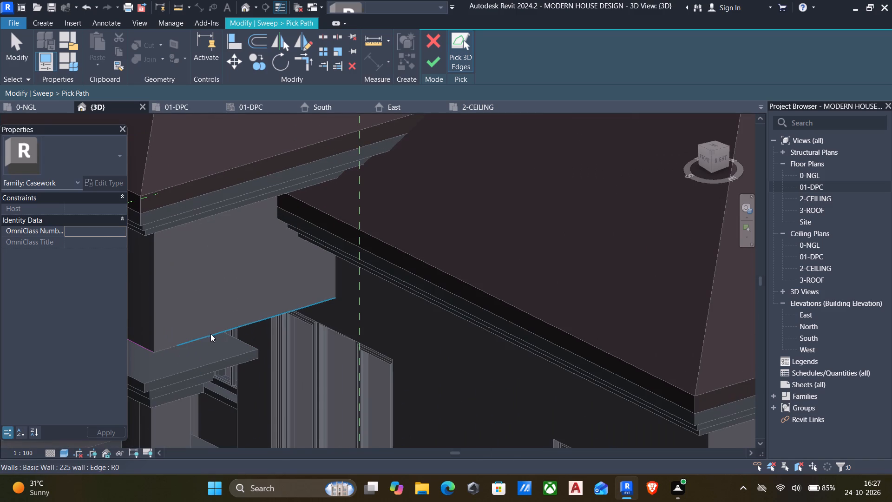
left_click(207, 334)
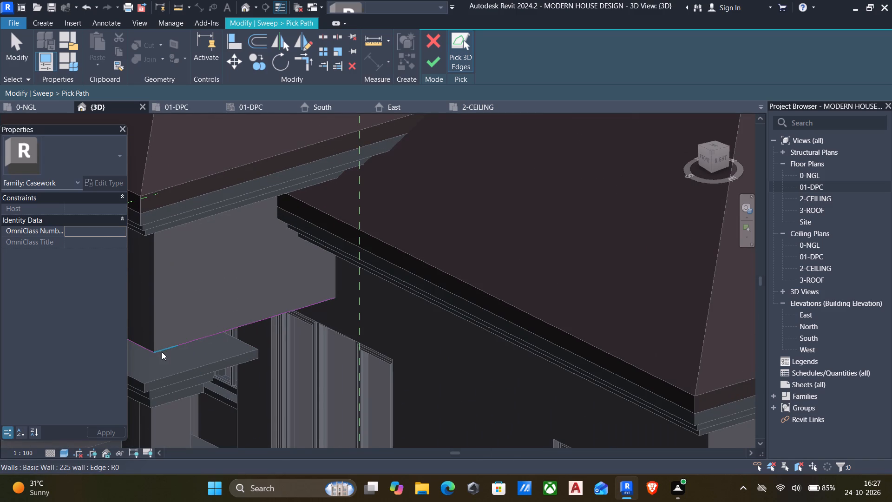
left_click(164, 352)
Finish the picked sweep path around the porch walls, with the model shown in the right-side view.
scroll(343, 393, "down", 8)
scroll(444, 416, "down", 5)
middle_click_drag(453, 412, 512, 400)
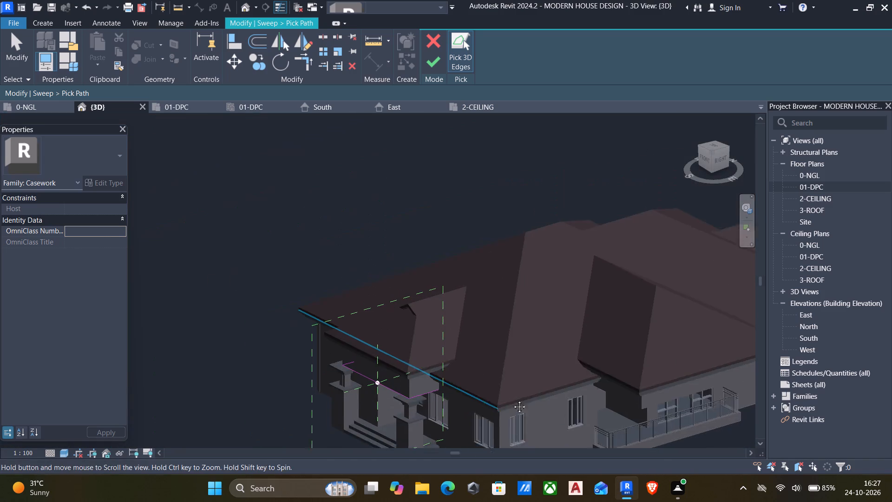
middle_click_drag(512, 400, 599, 337)
scroll(616, 333, "down", 4)
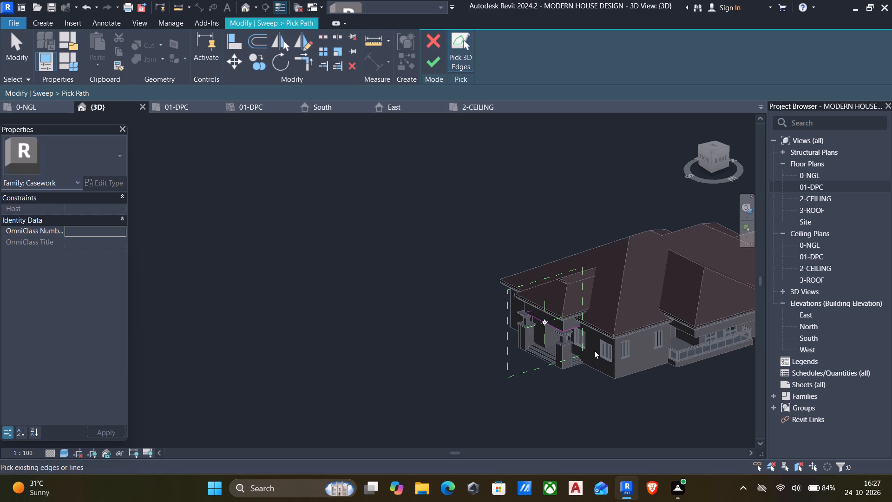
scroll(557, 347, "up", 16)
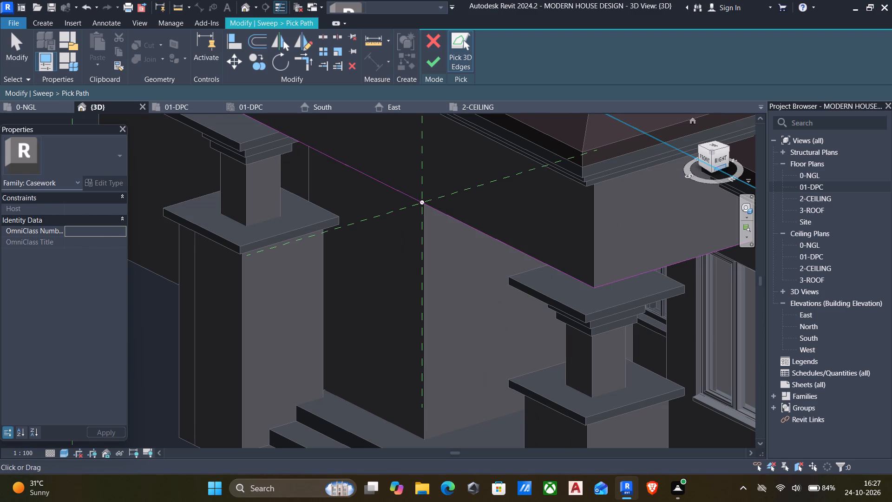
left_click(706, 157)
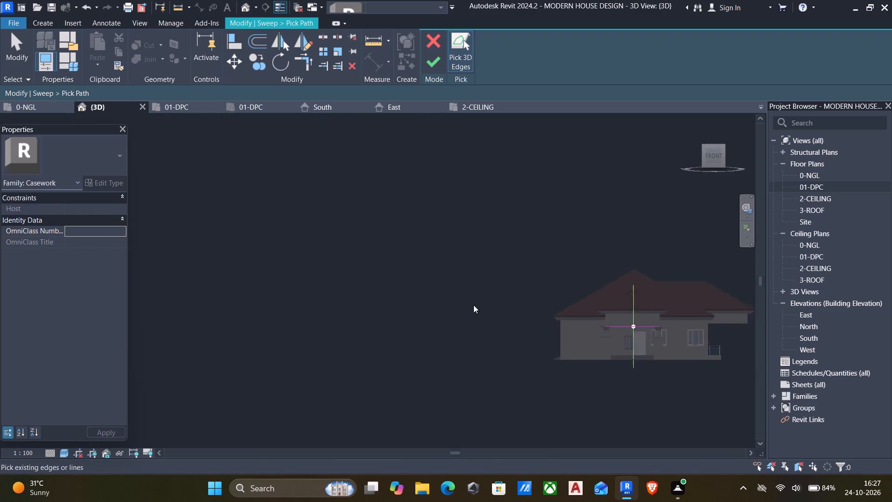
scroll(446, 323, "up", 5)
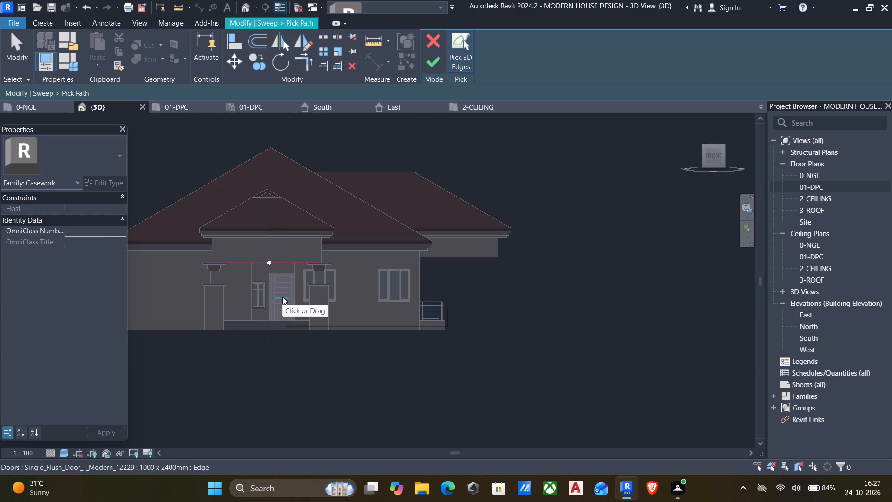
scroll(249, 281, "up", 5)
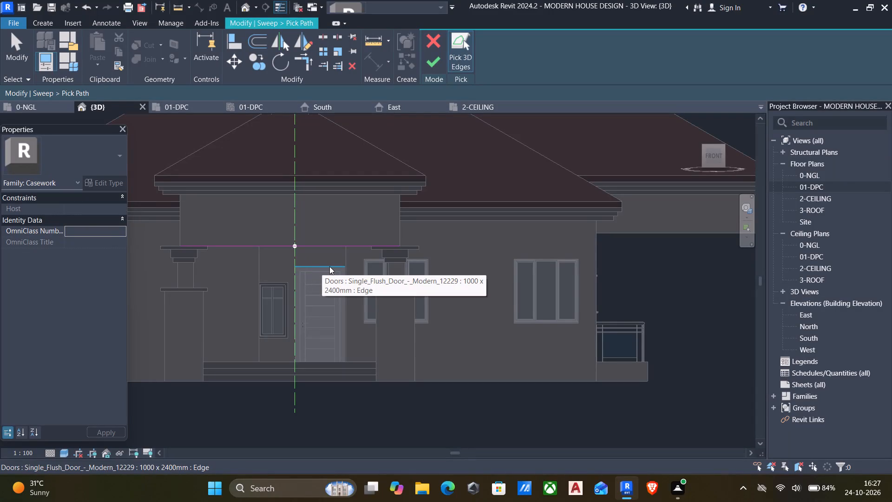
scroll(348, 277, "down", 3)
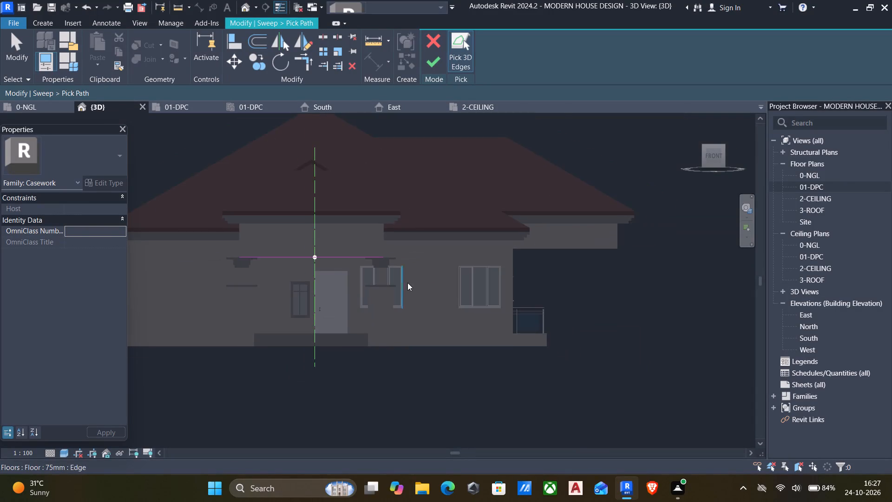
middle_click_drag(412, 285, 217, 317, "shift")
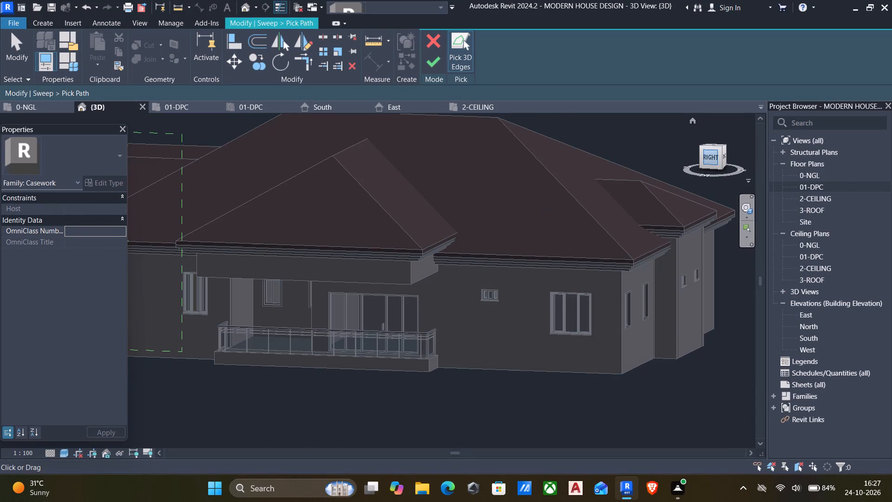
left_click(713, 158)
scroll(223, 265, "up", 10)
middle_click_drag(230, 282, 381, 266)
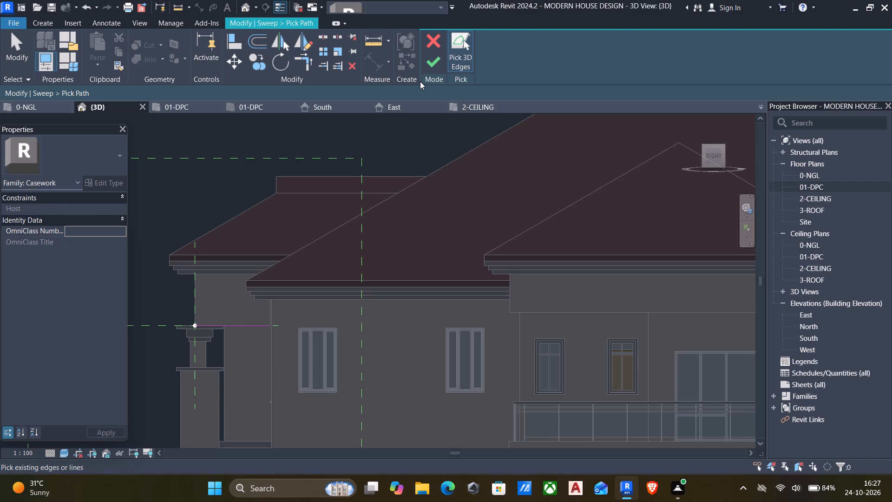
left_click(435, 66)
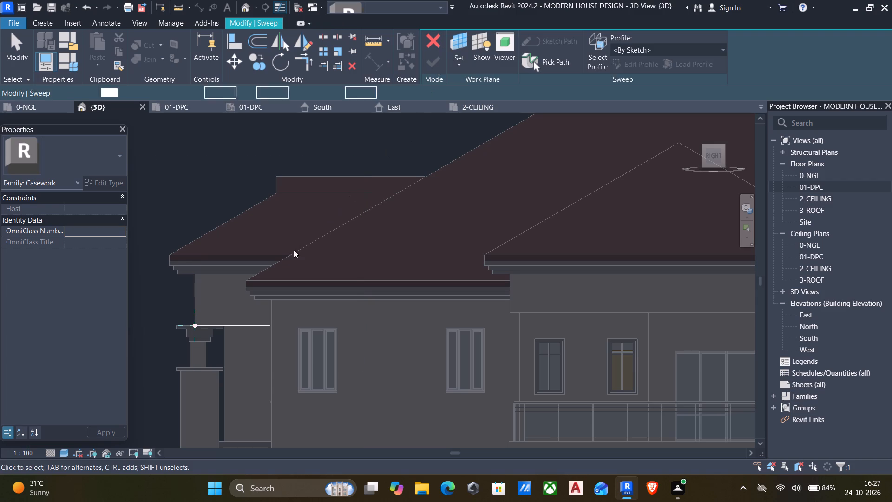
Sketch the sweep profile as a 50 mm wide, 100 mm high rectangle outside the porch wall's bottom corner and finish the profile.
middle_click_drag(236, 332, 291, 330)
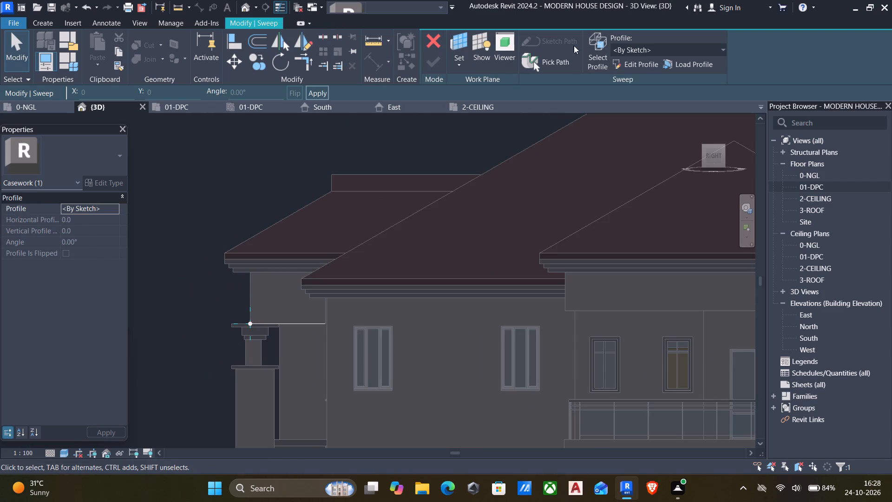
left_click(652, 62)
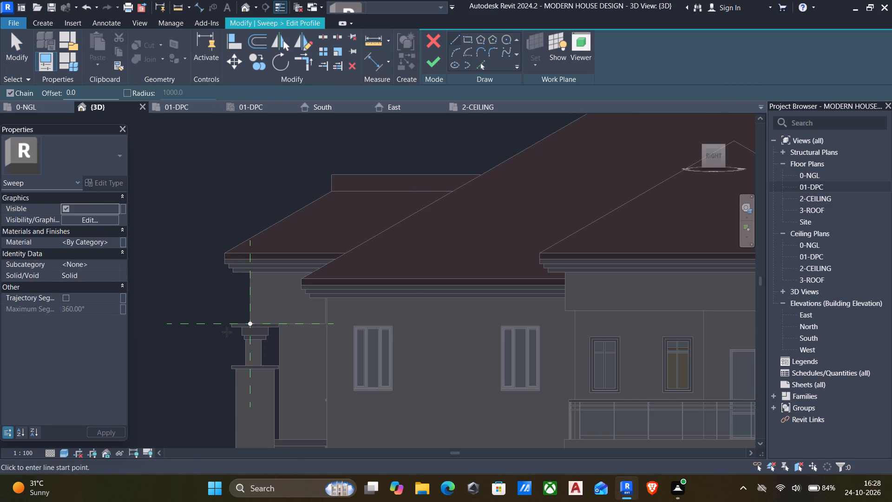
scroll(227, 332, "up", 5)
scroll(287, 311, "up", 5)
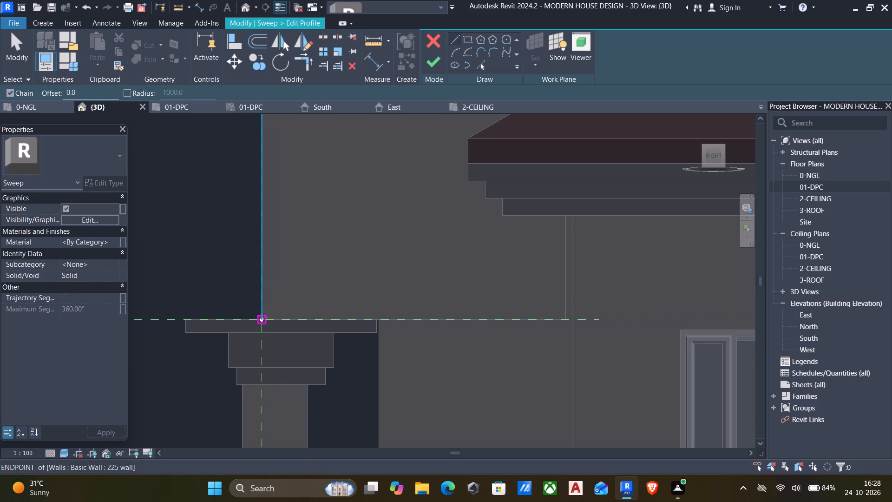
left_click(263, 318)
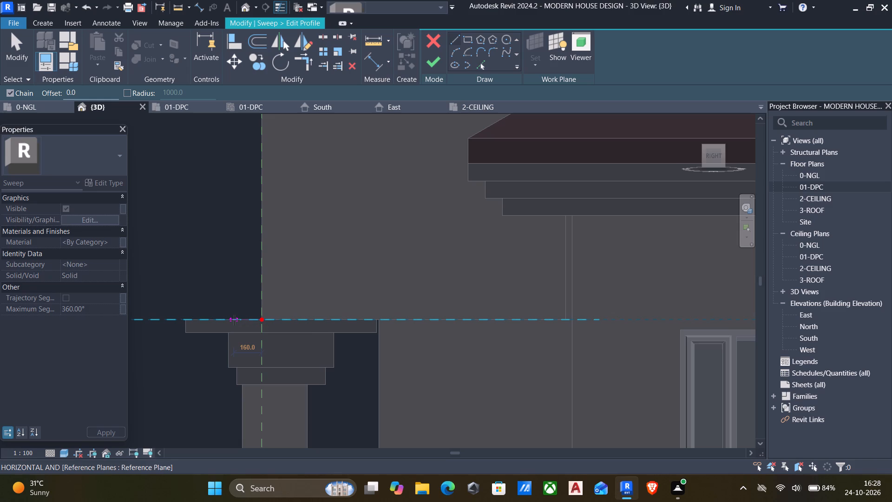
type("50")
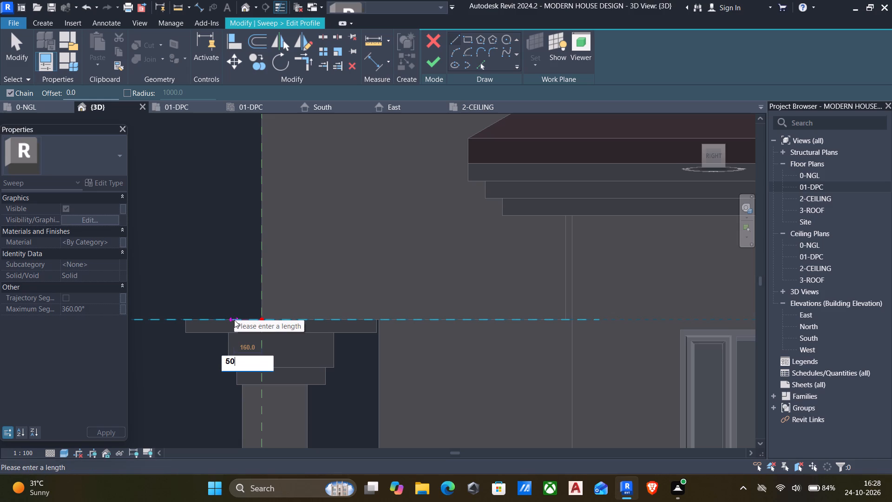
key("Return")
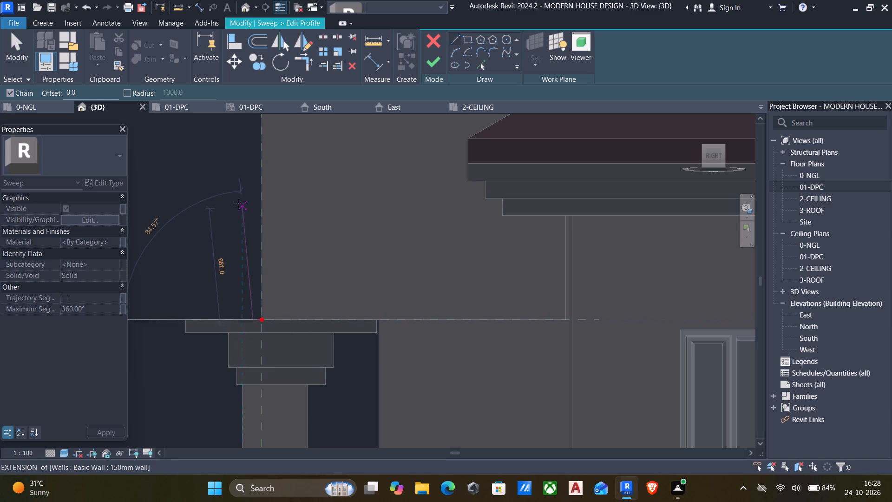
type("100")
key("Return")
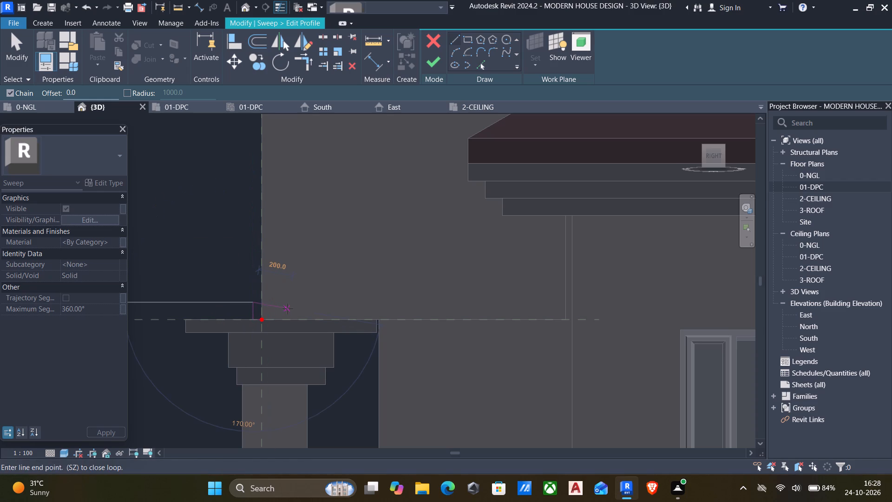
scroll(288, 309, "up", 4)
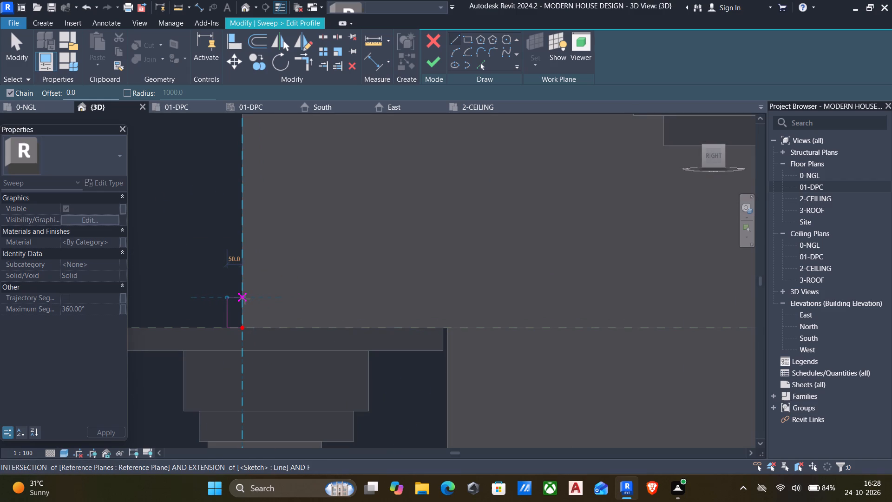
left_click(245, 299)
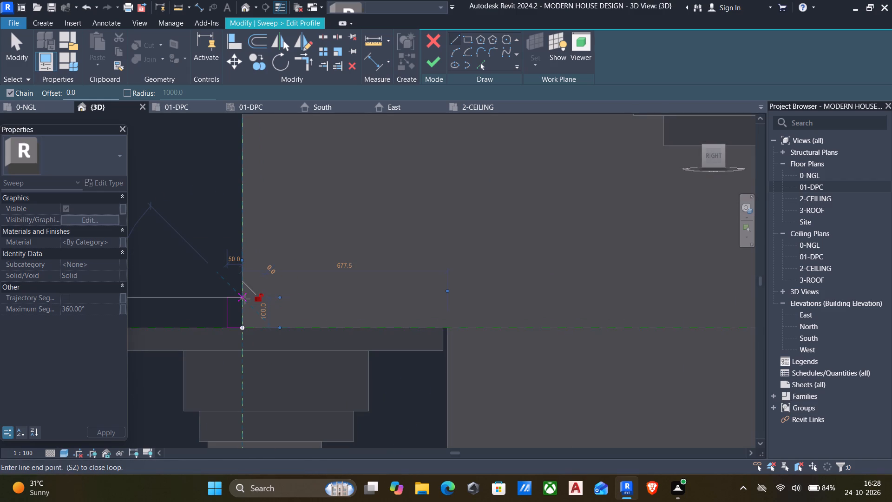
left_click(241, 328)
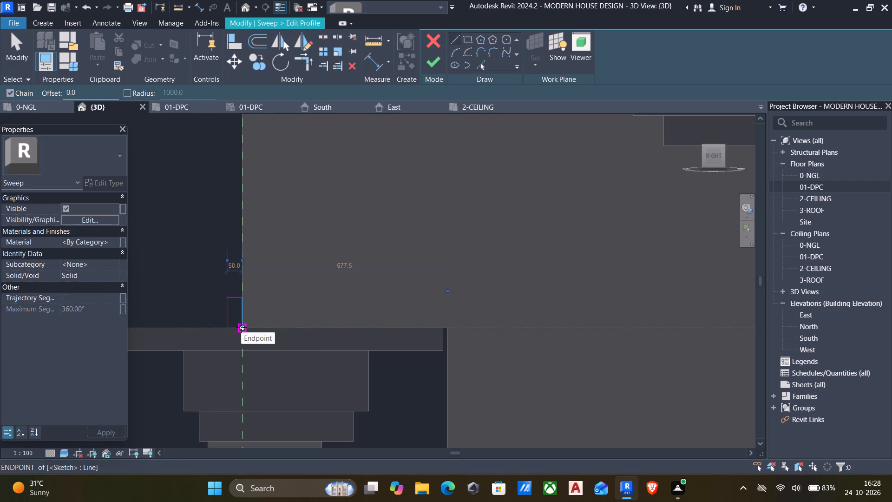
left_click(425, 66)
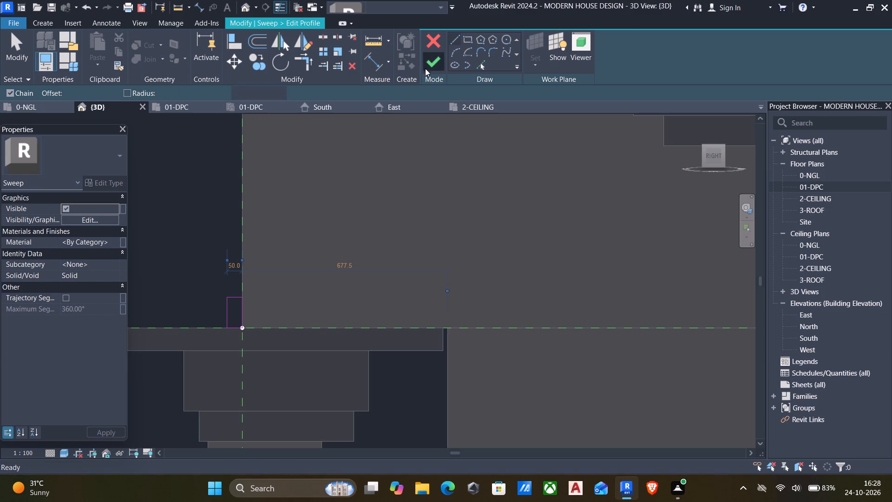
Finish the sweep along the bottom edges of the porch walls using the sketched profile.
scroll(430, 230, "down", 7)
scroll(423, 261, "up", 1)
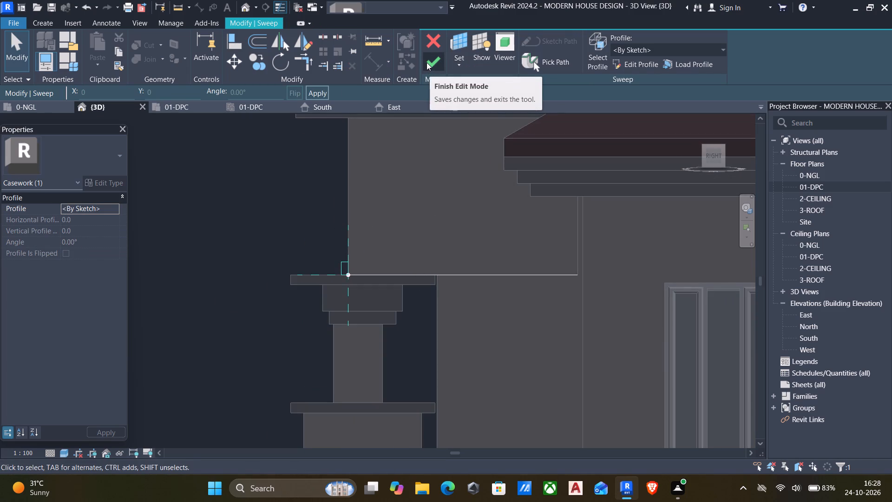
left_click(426, 62)
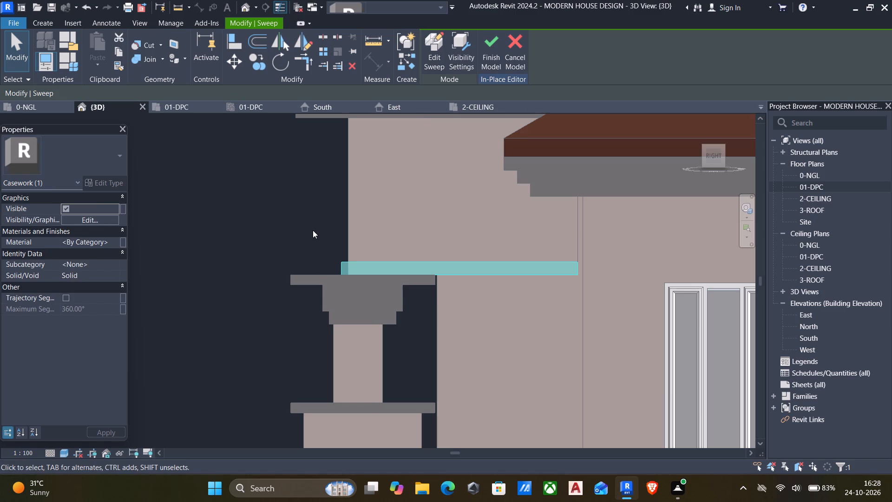
Copy the porch wall sweep 300 mm vertically upward from its top corner, working in the right-side view.
scroll(313, 230, "down", 3)
middle_click_drag(309, 241, 631, 258, "shift")
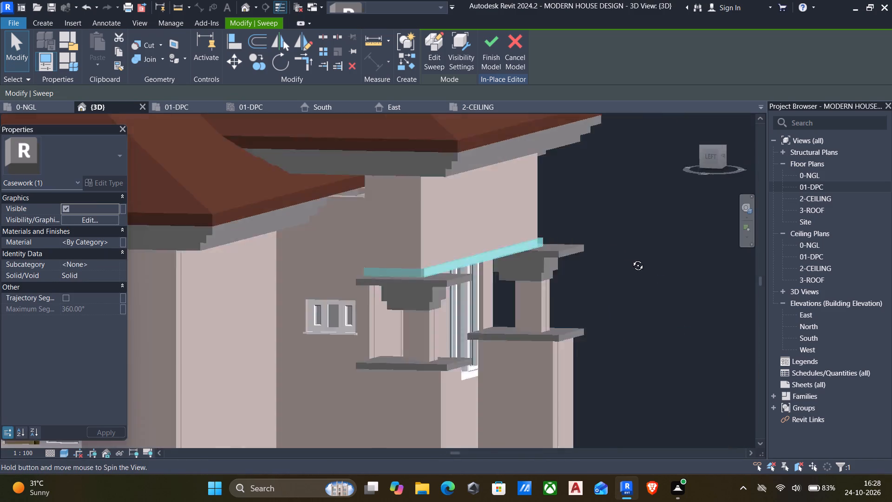
middle_click_drag(631, 258, 684, 294, "shift")
middle_click_drag(682, 296, 507, 309, "shift")
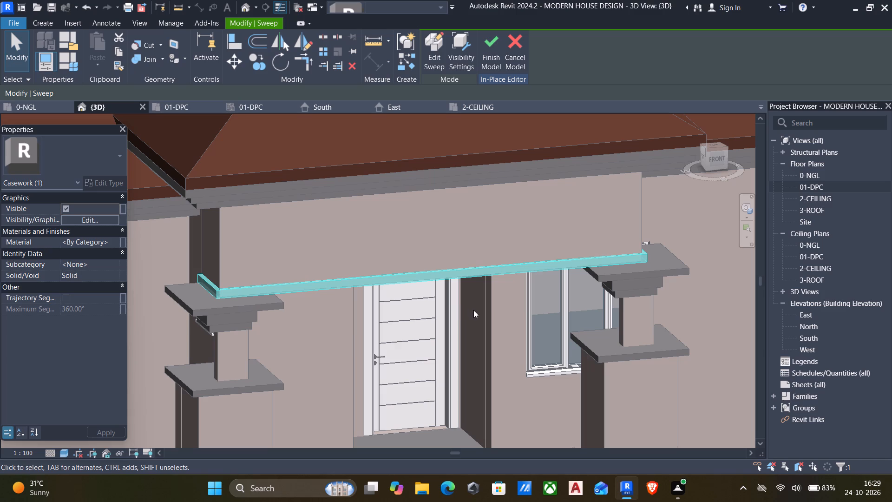
scroll(612, 216, "down", 1)
middle_click_drag(603, 220, 563, 238, "shift")
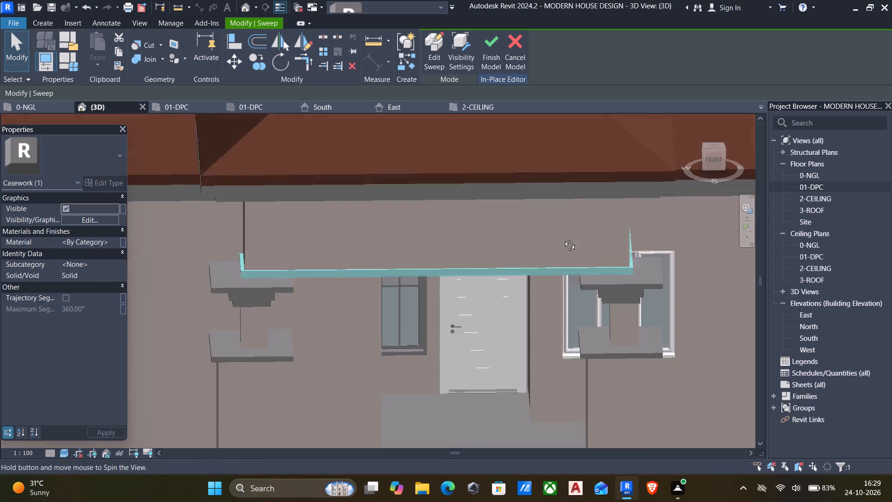
middle_click_drag(563, 238, 425, 225, "shift")
left_click(714, 157)
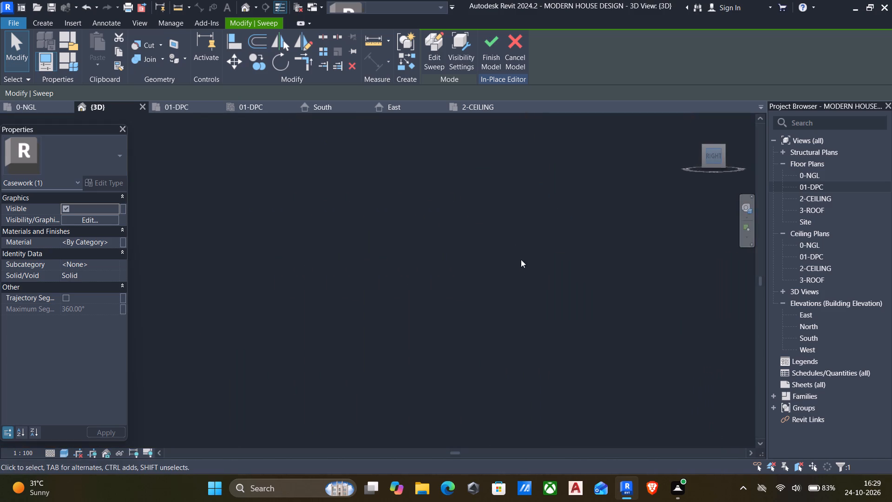
scroll(246, 308, "up", 5)
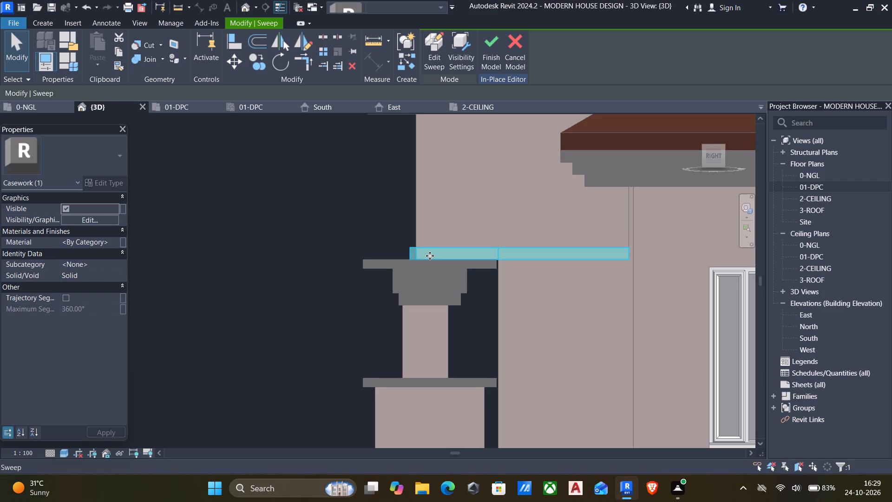
type("co")
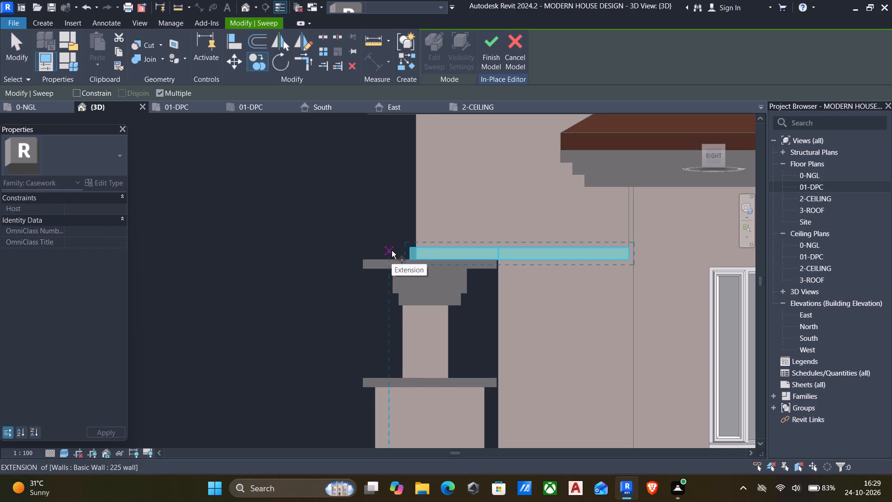
scroll(409, 249, "up", 5)
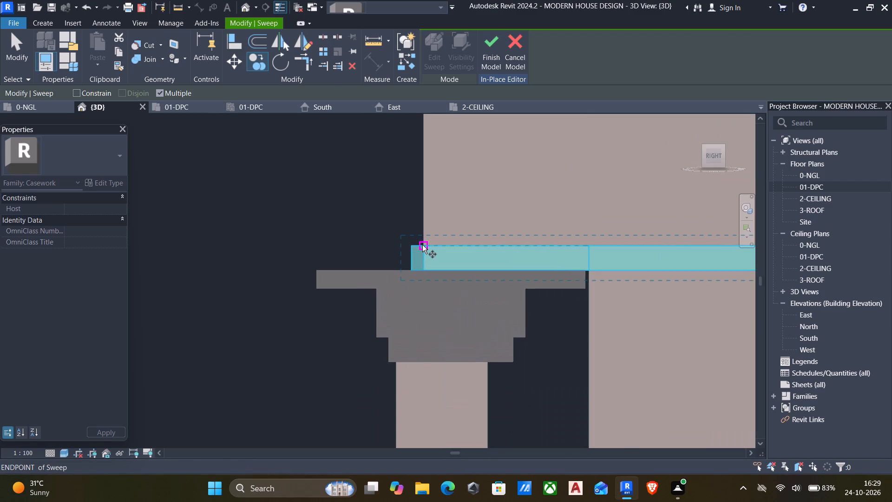
left_click(424, 244)
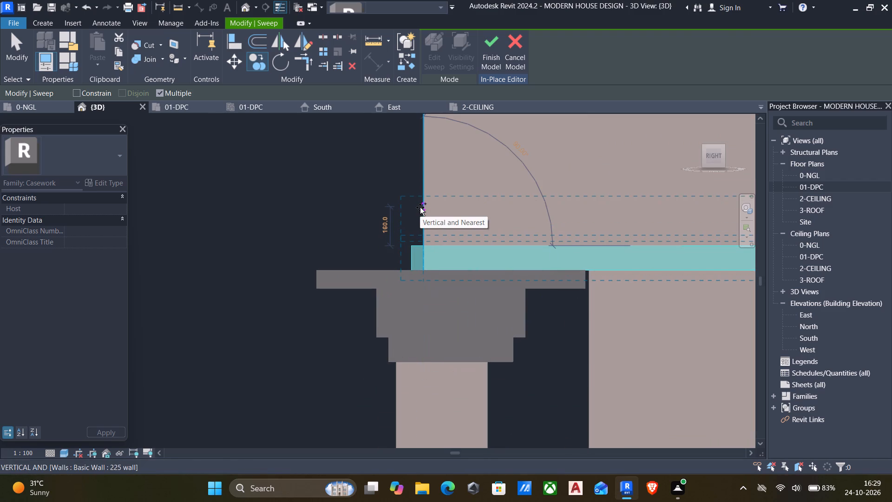
key("6")
key("BackSpace")
type("300")
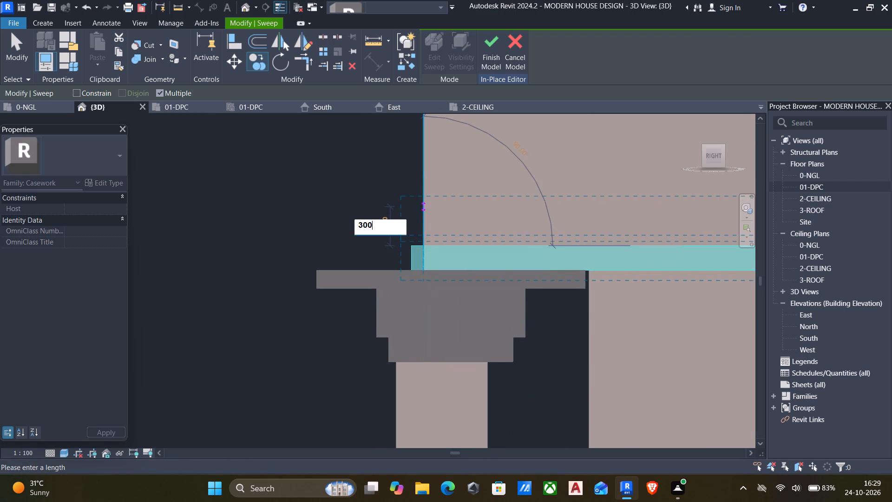
key("Return")
scroll(420, 207, "down", 2)
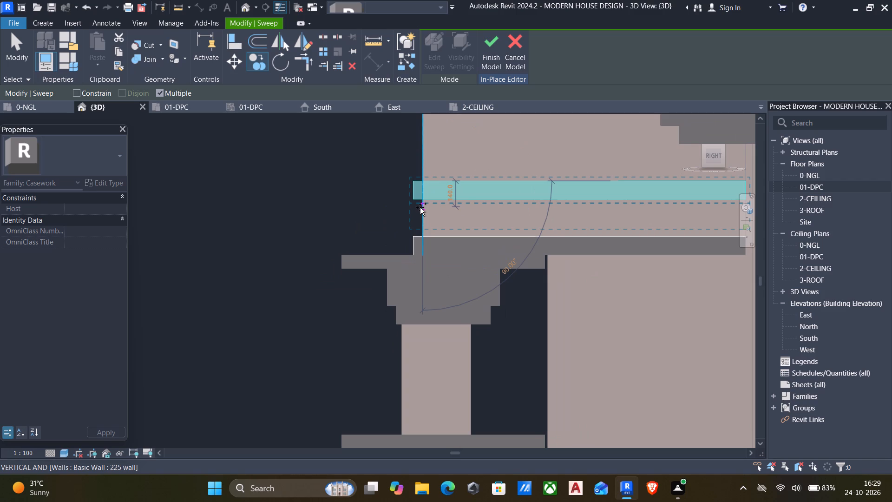
key("Escape")
Move the upper copy of the porch sweep a further 150 mm vertically upward, working in the front view.
scroll(402, 221, "down", 5)
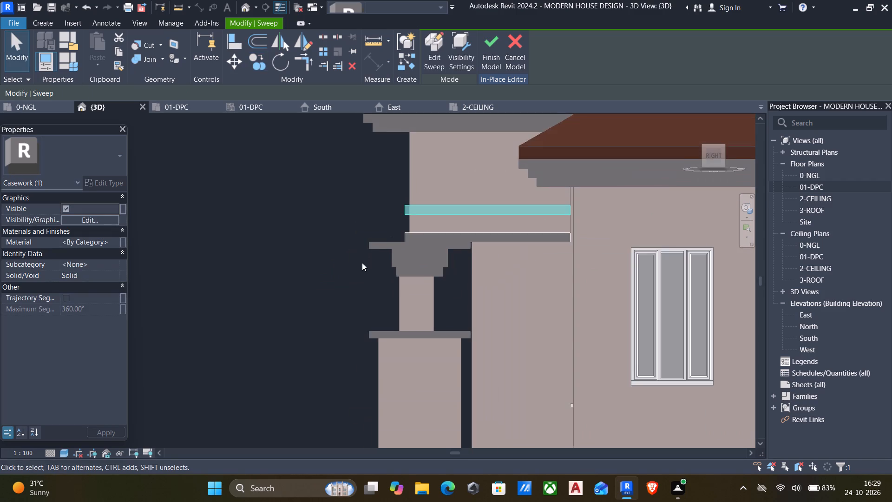
middle_click_drag(361, 264, 534, 286, "shift")
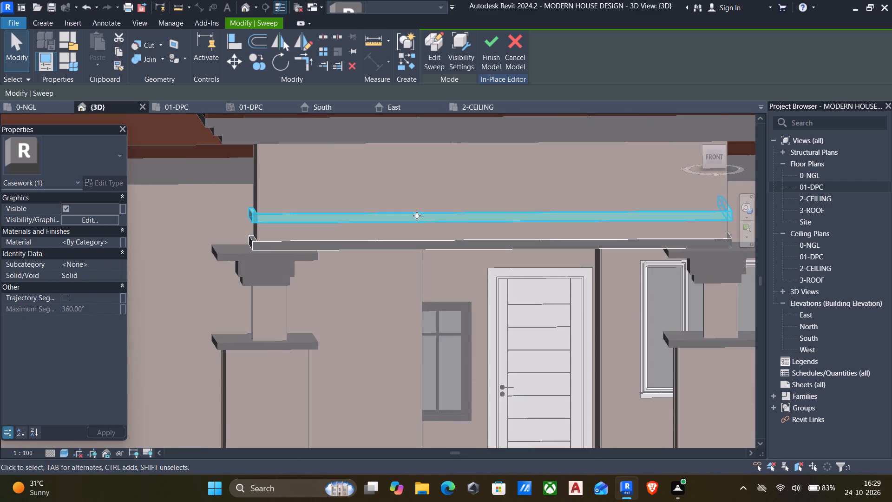
left_click(416, 217)
type("mv")
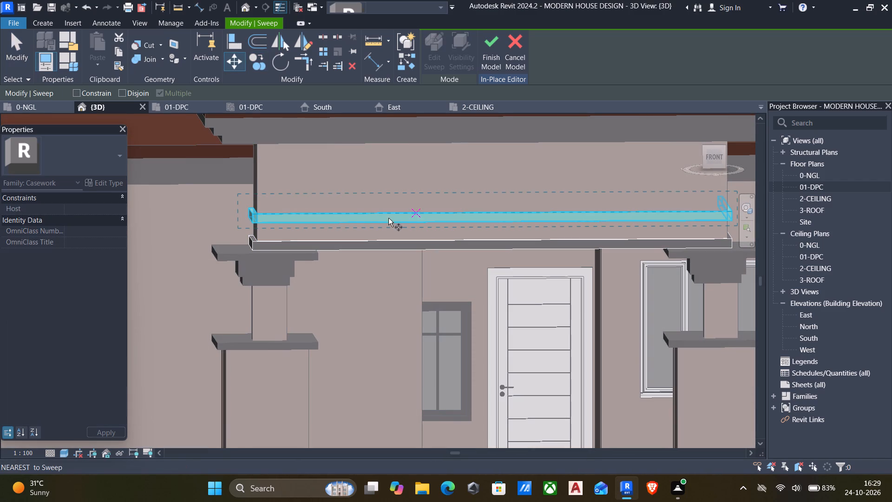
left_click(708, 158)
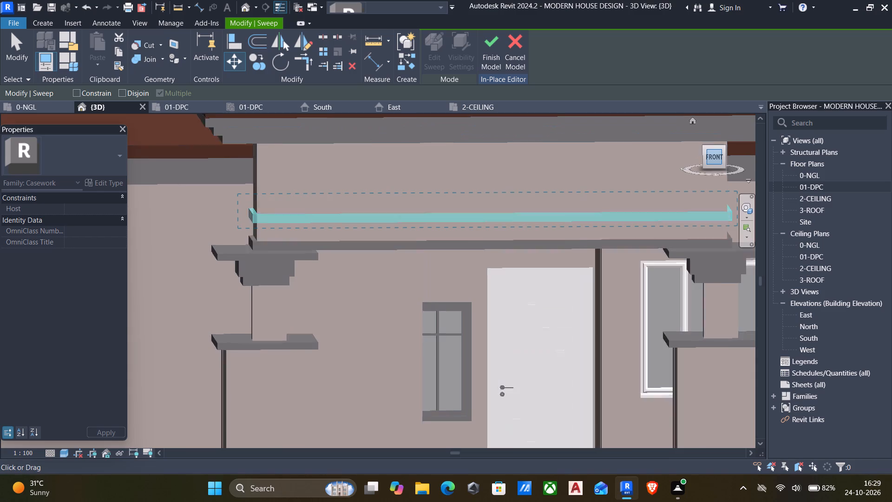
scroll(280, 251, "up", 4)
scroll(319, 286, "up", 9)
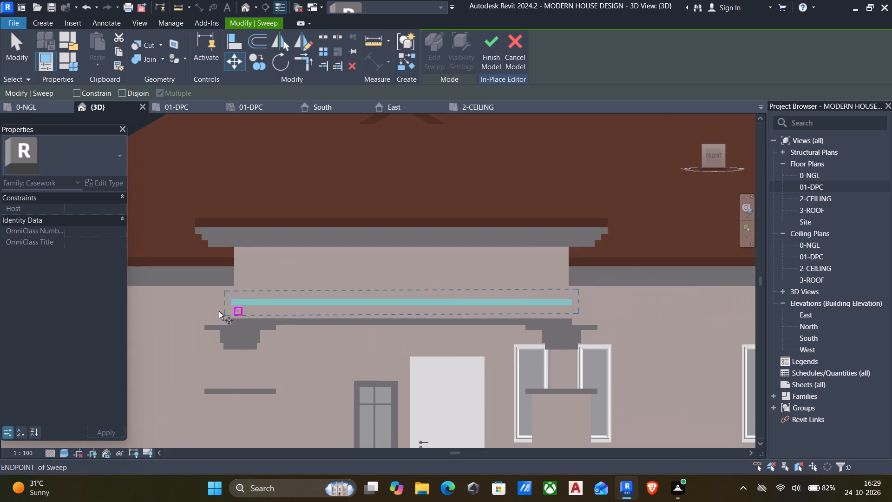
scroll(217, 311, "up", 5)
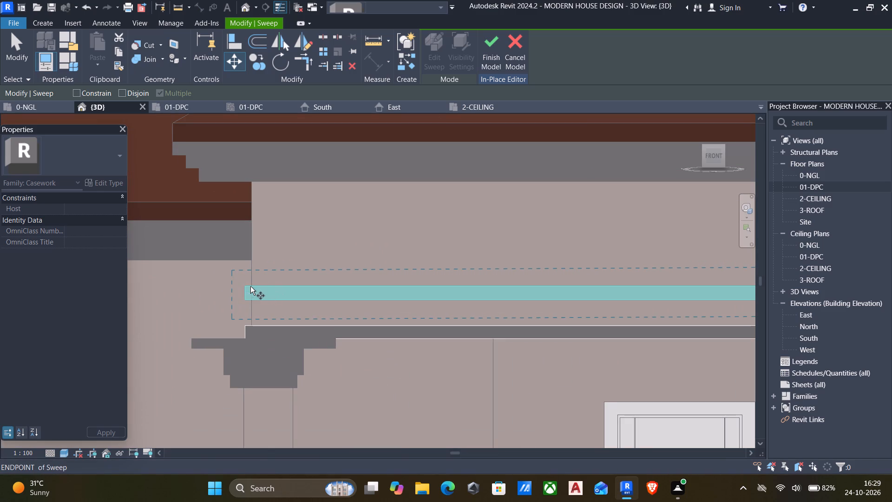
left_click(247, 286)
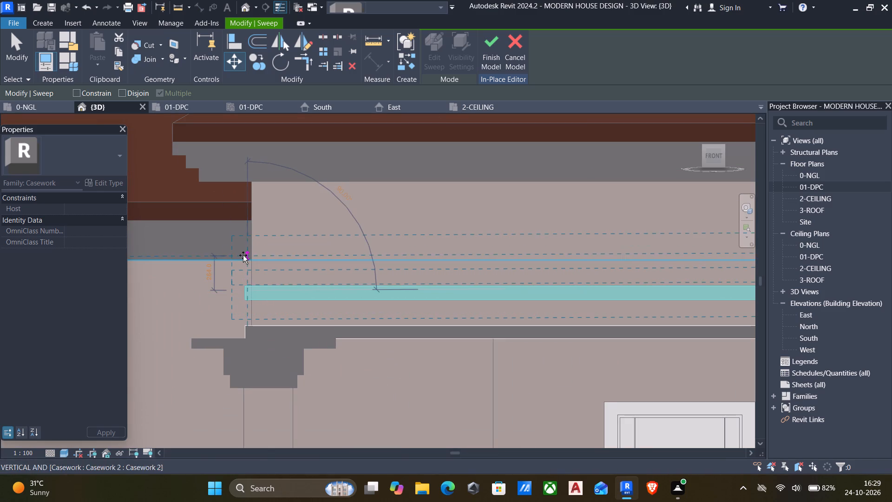
type("150")
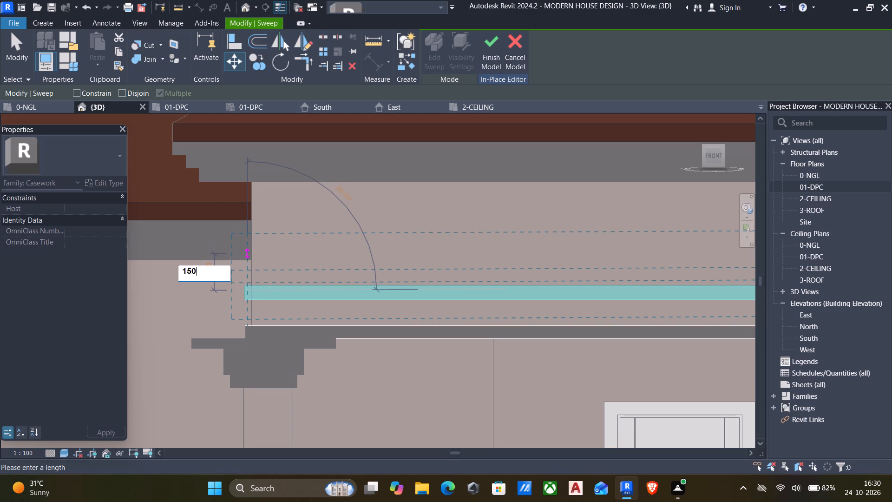
key("Return")
scroll(310, 261, "down", 3)
key("Escape")
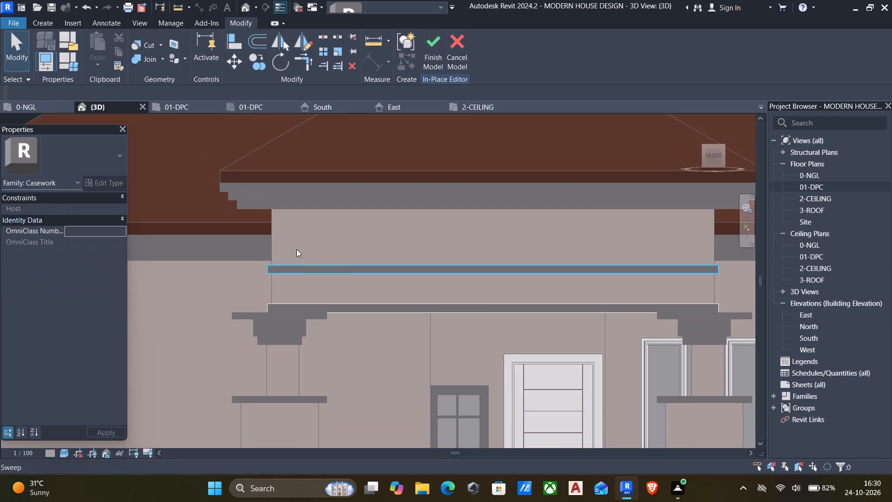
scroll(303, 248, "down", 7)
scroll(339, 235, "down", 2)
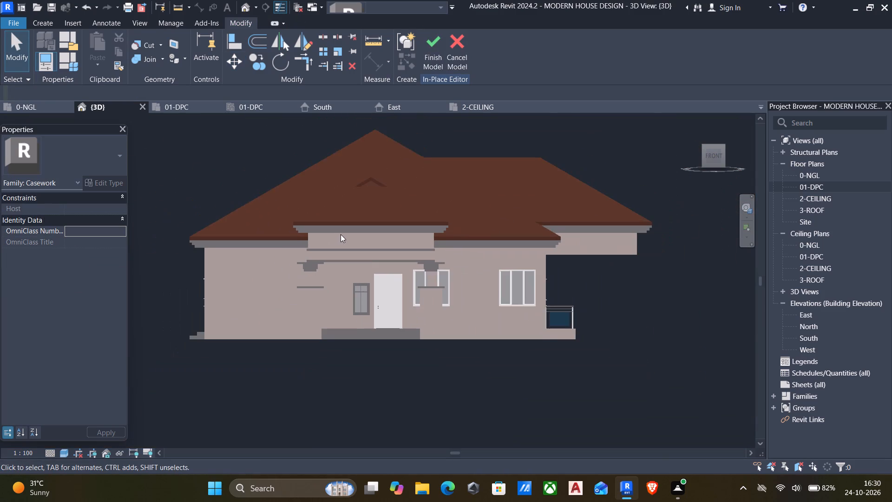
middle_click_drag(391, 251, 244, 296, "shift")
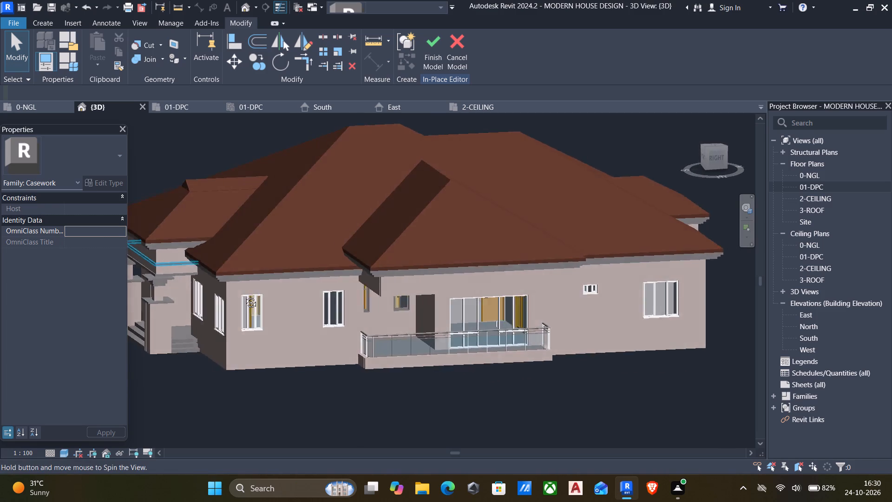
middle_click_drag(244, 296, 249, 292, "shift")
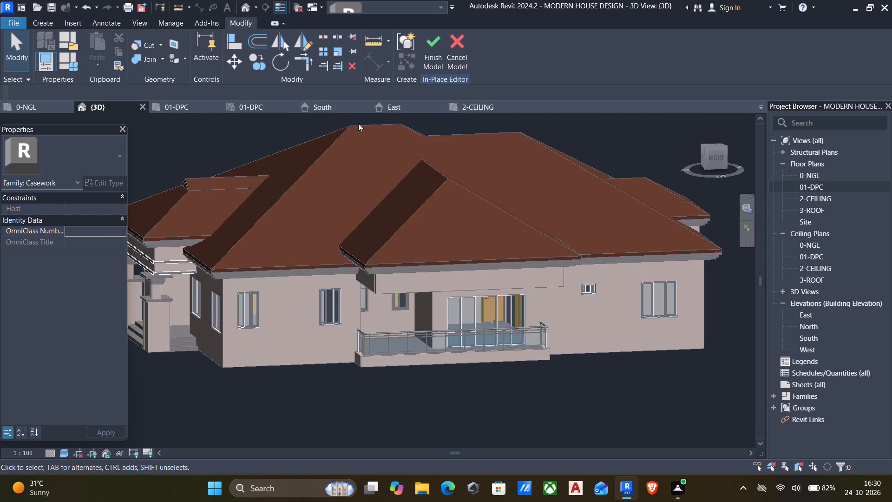
Start an in-place Extrusion and set its work plane by picking the front wall face above the entrance porch columns.
left_click(33, 24)
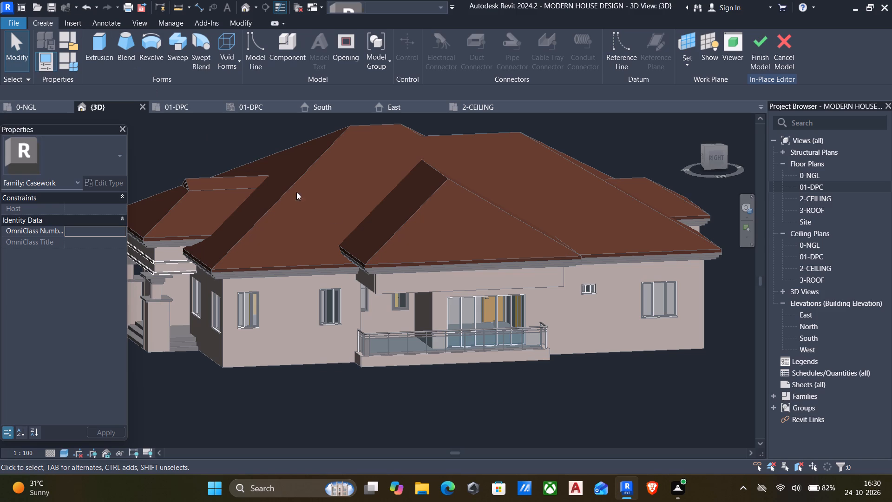
middle_click_drag(487, 304, 553, 292, "shift")
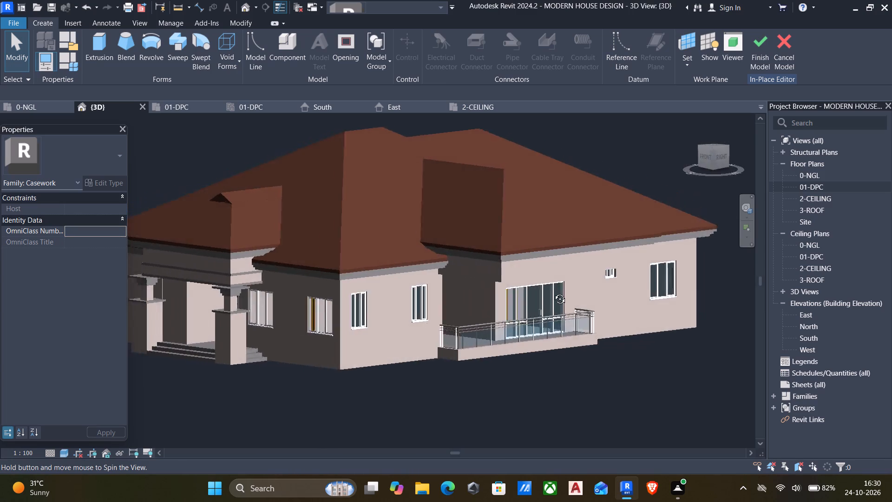
middle_click_drag(553, 292, 619, 292, "shift")
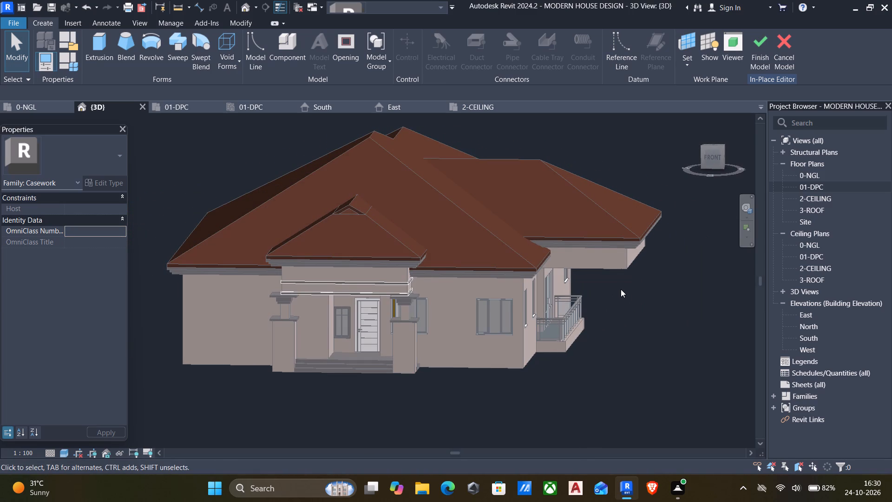
middle_click_drag(578, 322, 339, 307, "shift")
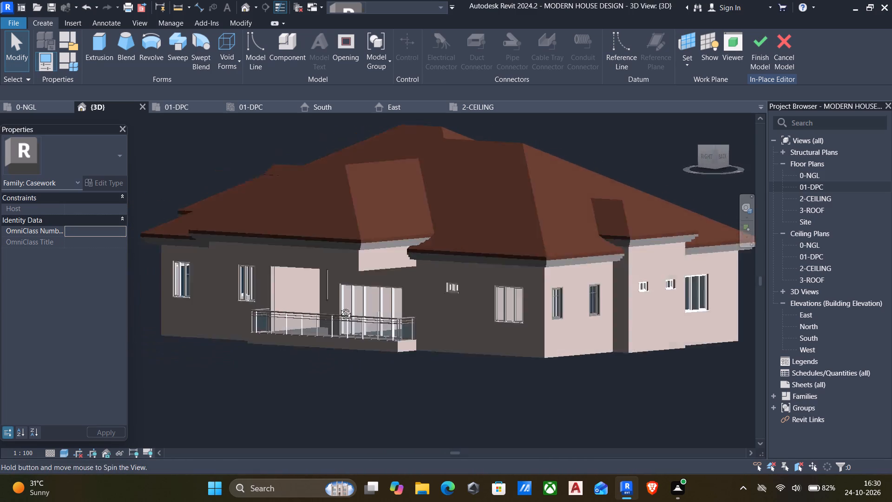
middle_click_drag(339, 307, 577, 245, "shift")
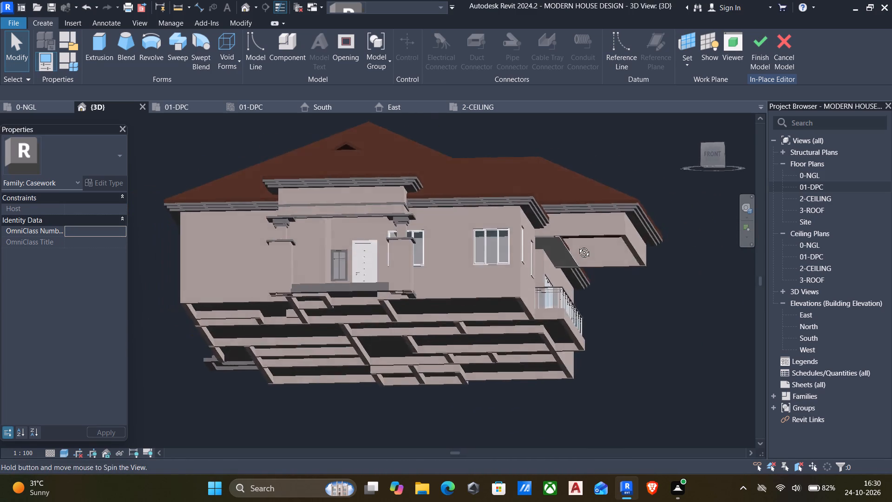
middle_click_drag(577, 245, 750, 287, "shift")
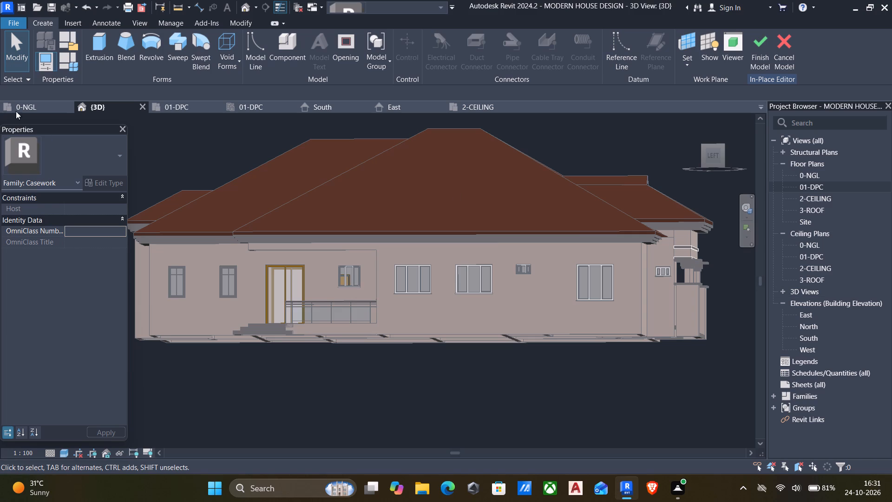
left_click(99, 46)
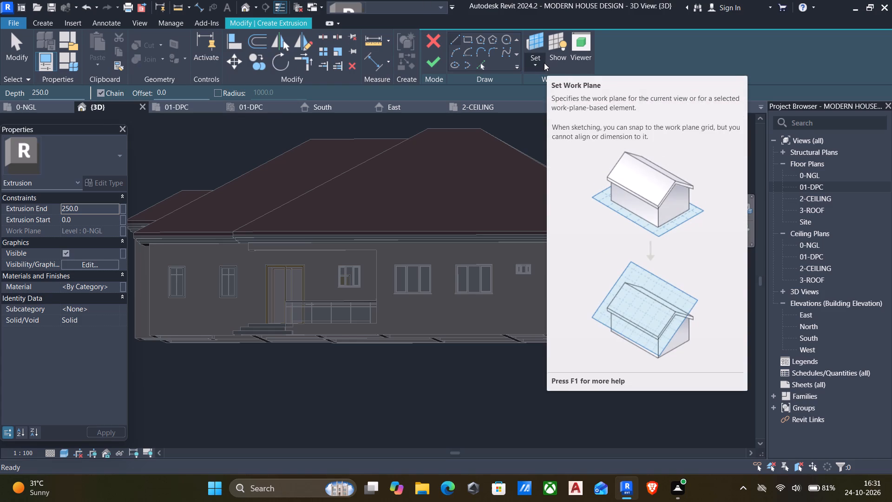
left_click(535, 62)
left_click(553, 109)
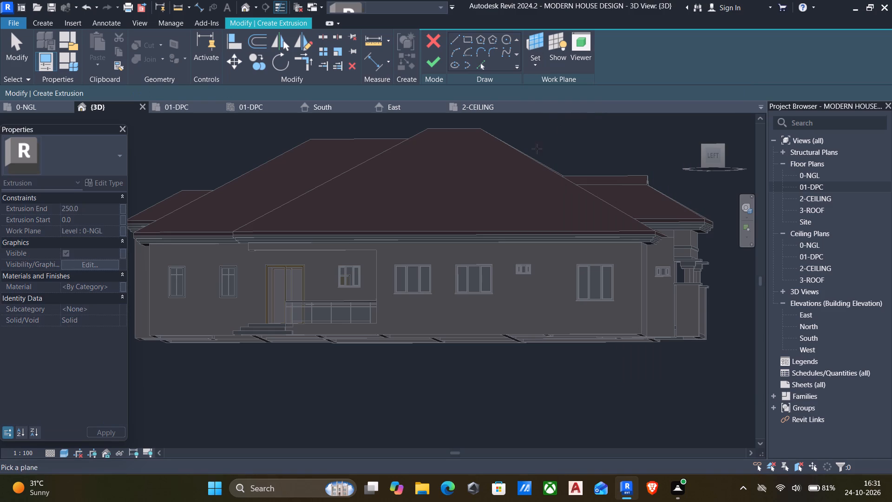
middle_click_drag(416, 282, 503, 222)
scroll(481, 229, "down", 2)
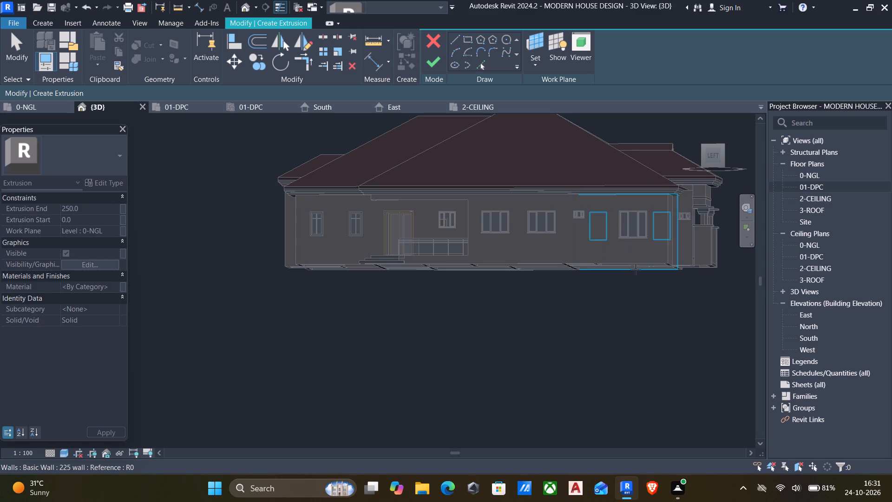
middle_click_drag(552, 303, 389, 351, "shift")
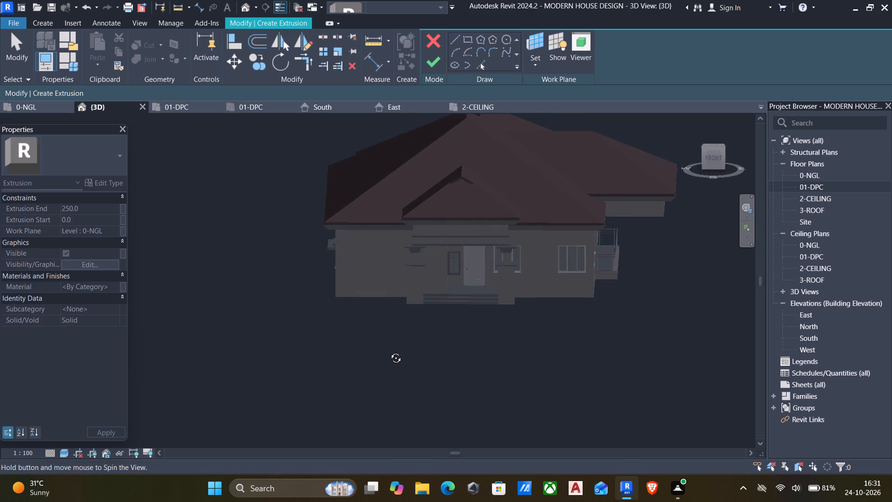
middle_click_drag(389, 351, 382, 341, "shift")
scroll(584, 195, "up", 4)
middle_click_drag(432, 291, 433, 261, "shift")
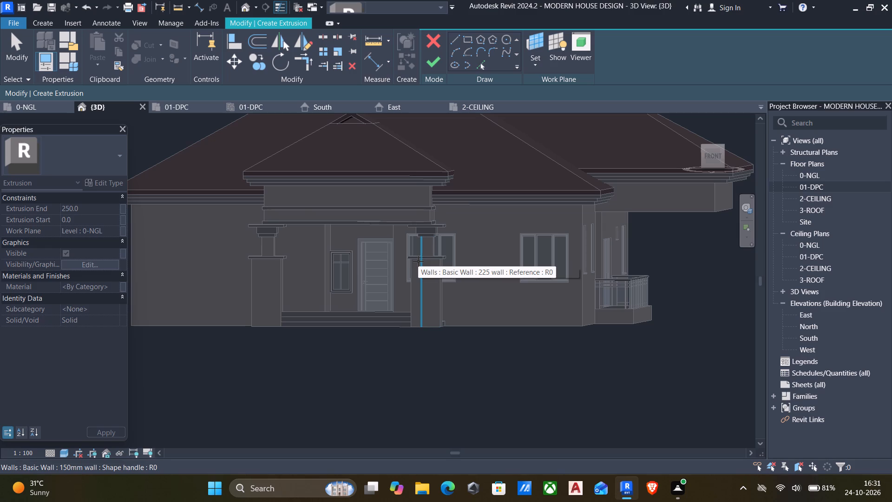
scroll(262, 192, "up", 4)
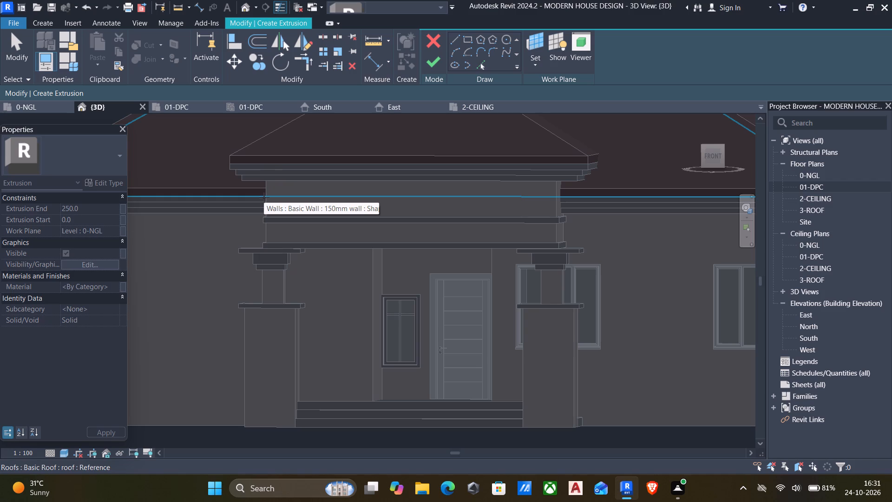
left_click(268, 199)
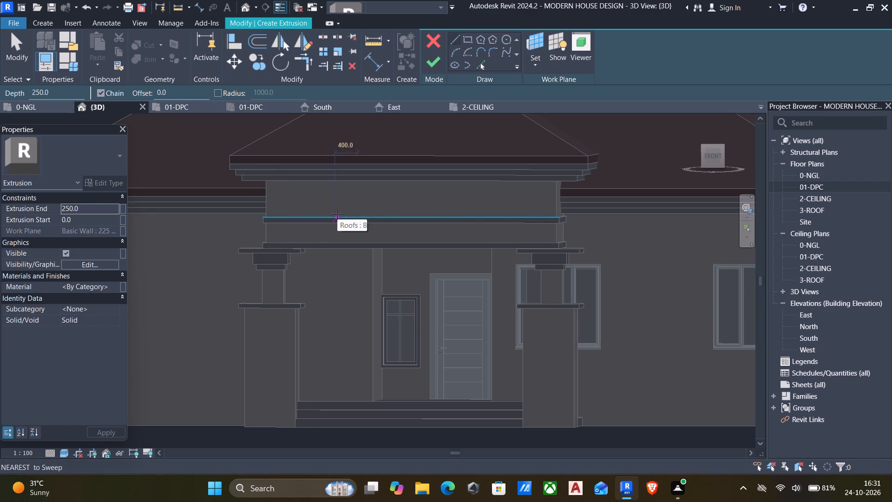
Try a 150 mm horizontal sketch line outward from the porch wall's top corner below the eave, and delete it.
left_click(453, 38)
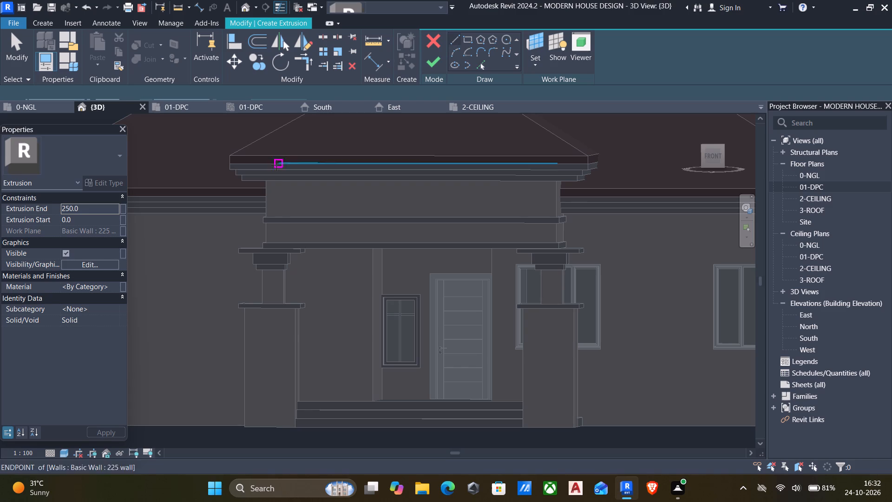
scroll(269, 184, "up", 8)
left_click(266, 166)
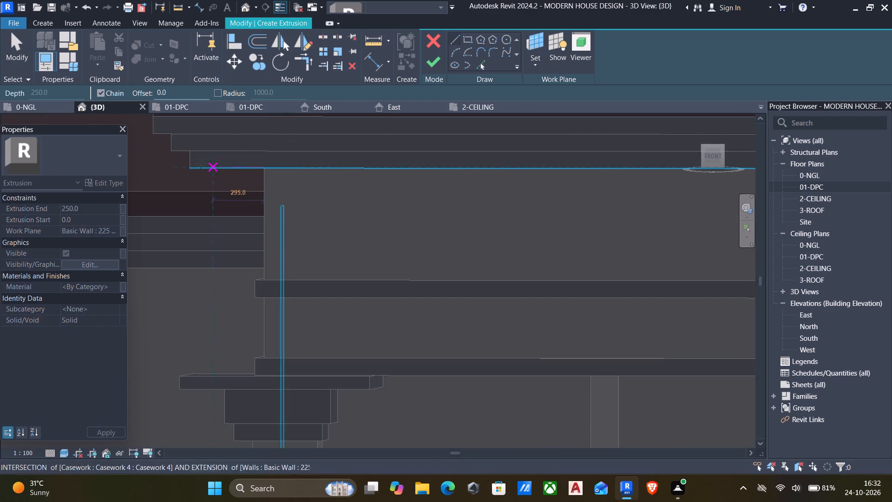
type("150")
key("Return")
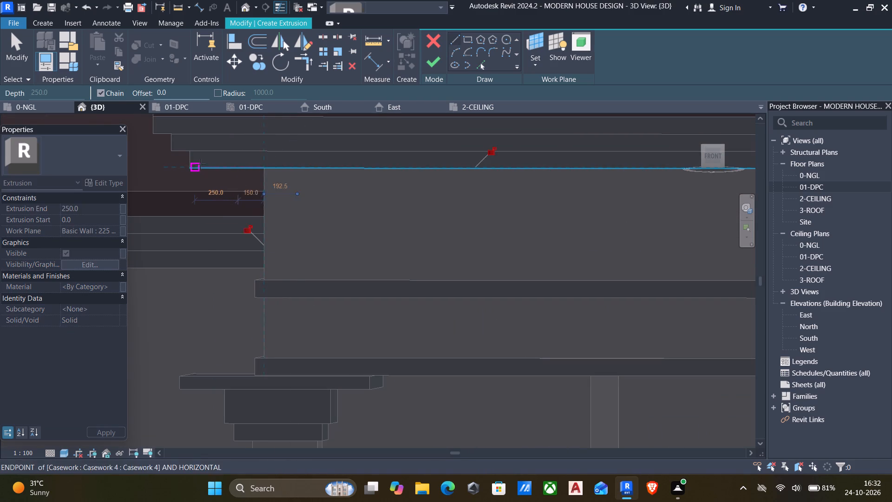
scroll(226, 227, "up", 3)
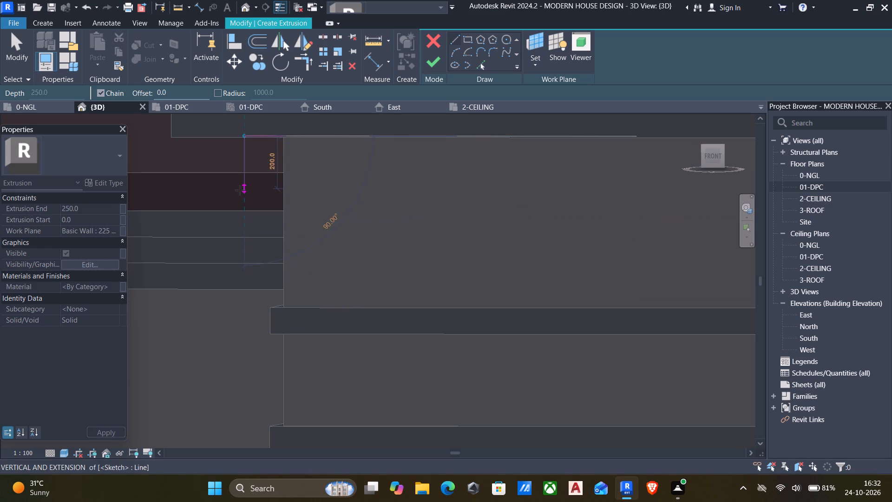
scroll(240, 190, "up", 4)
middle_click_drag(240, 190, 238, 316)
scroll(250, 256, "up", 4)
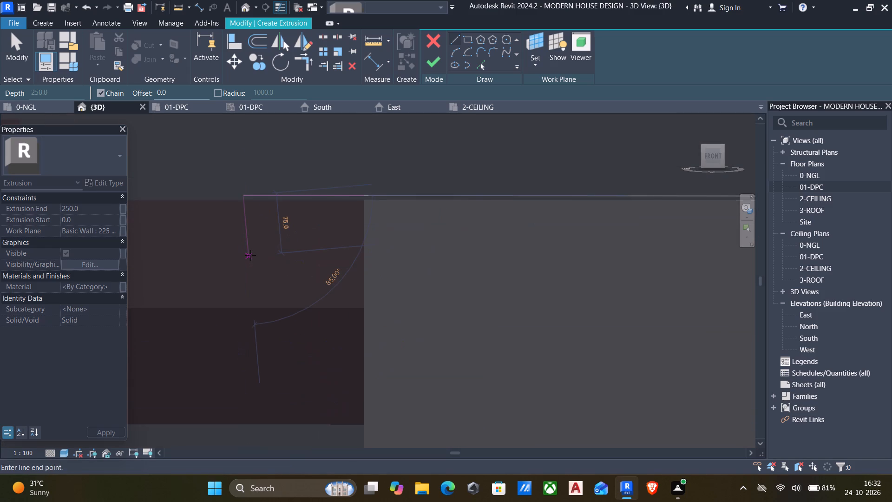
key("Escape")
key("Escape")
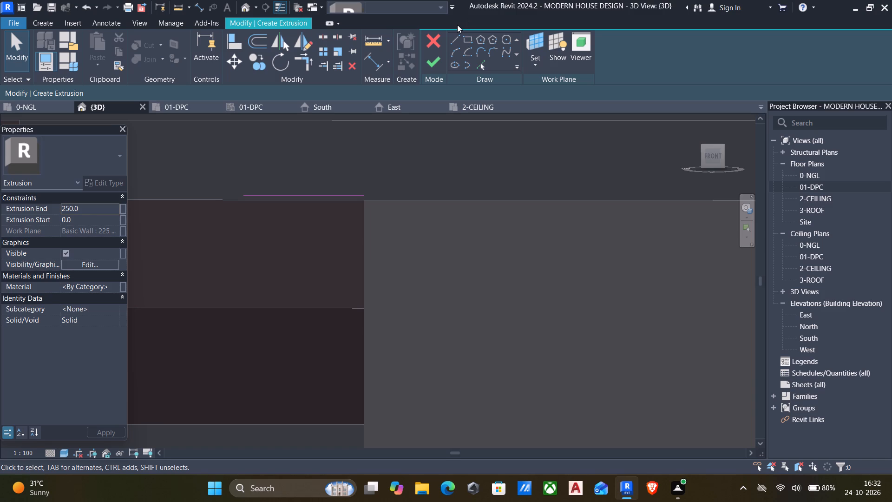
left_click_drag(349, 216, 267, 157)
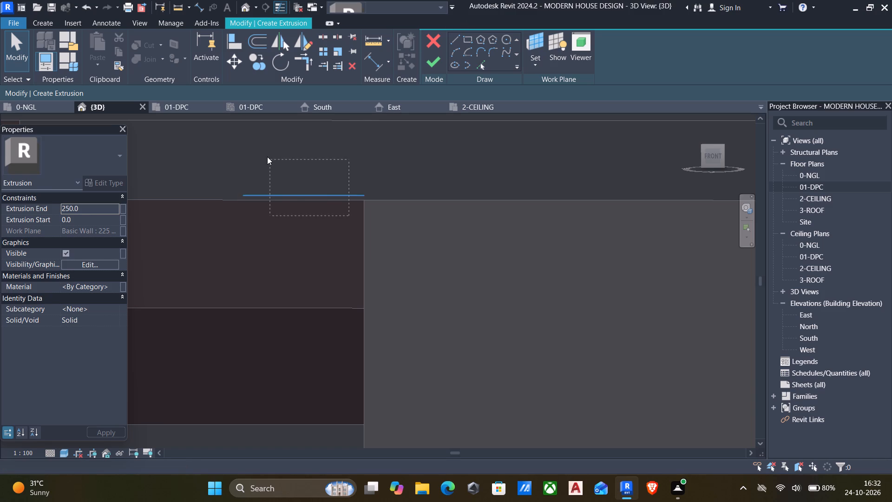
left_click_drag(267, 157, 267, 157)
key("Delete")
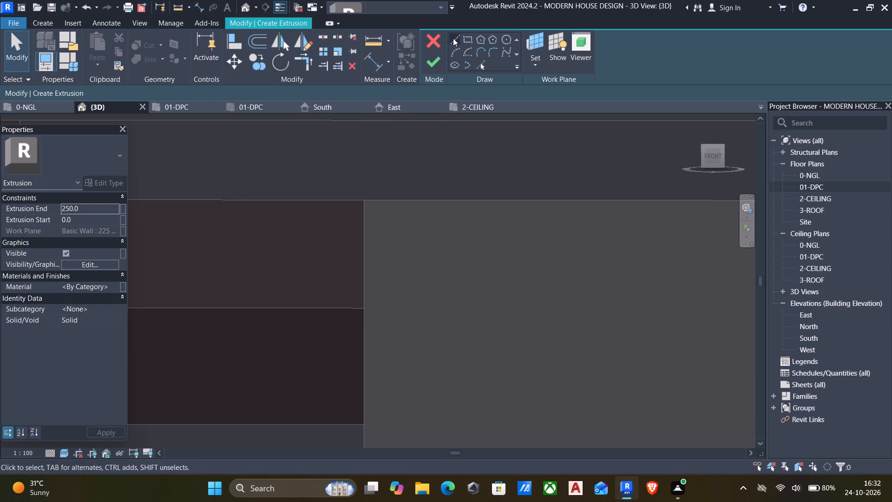
Sketch the profile's horizontal leg from the porch wall's top corner: 150 mm outward, 30 mm down, and about 115 mm back toward the wall.
left_click(453, 38)
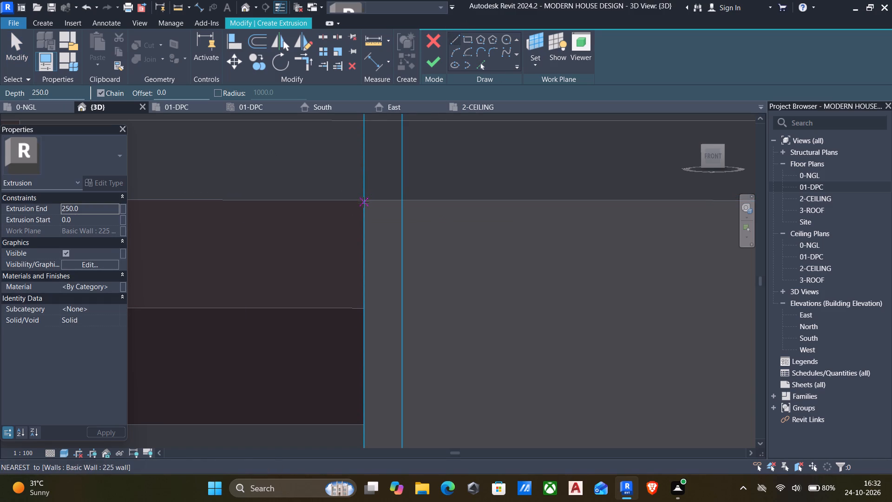
left_click(363, 202)
key("Escape")
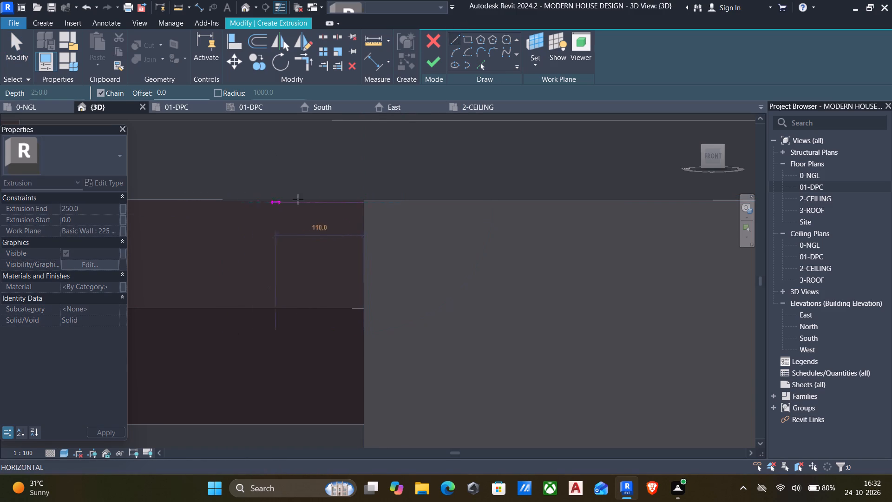
scroll(362, 224, "up", 9)
left_click(361, 178)
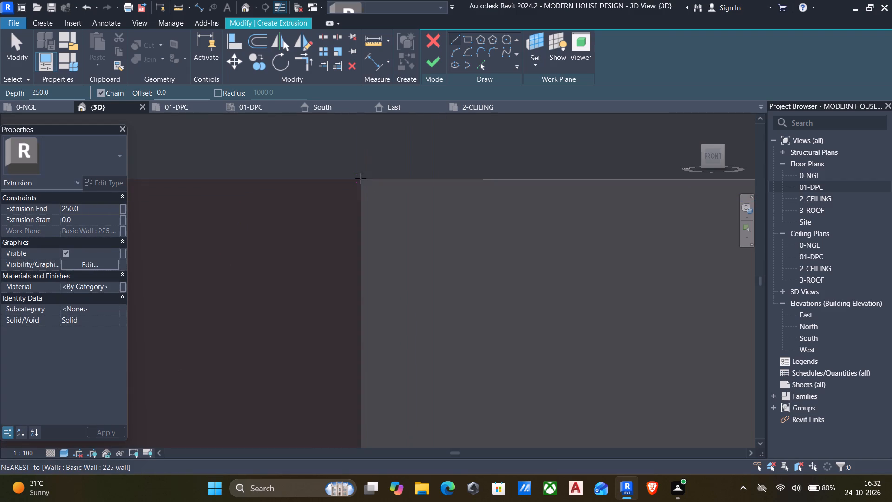
type("150")
key("Return")
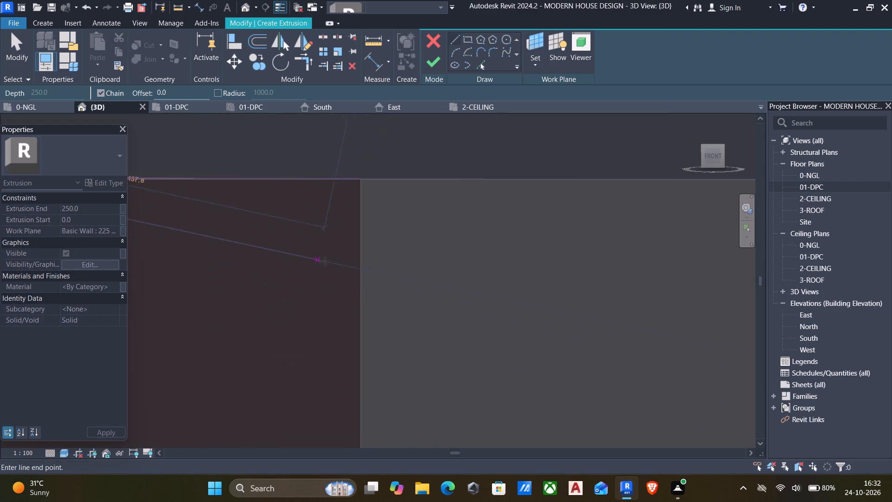
middle_click_drag(225, 322, 444, 268)
scroll(444, 268, "down", 4)
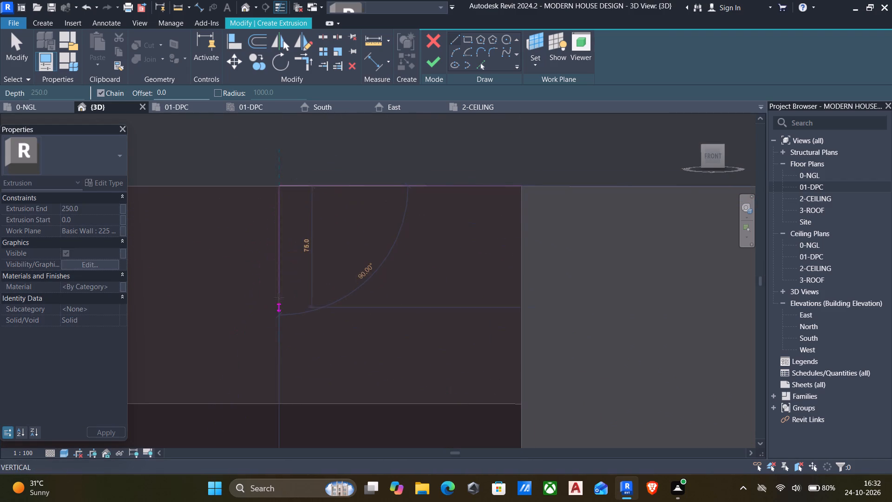
type("30")
key("Return")
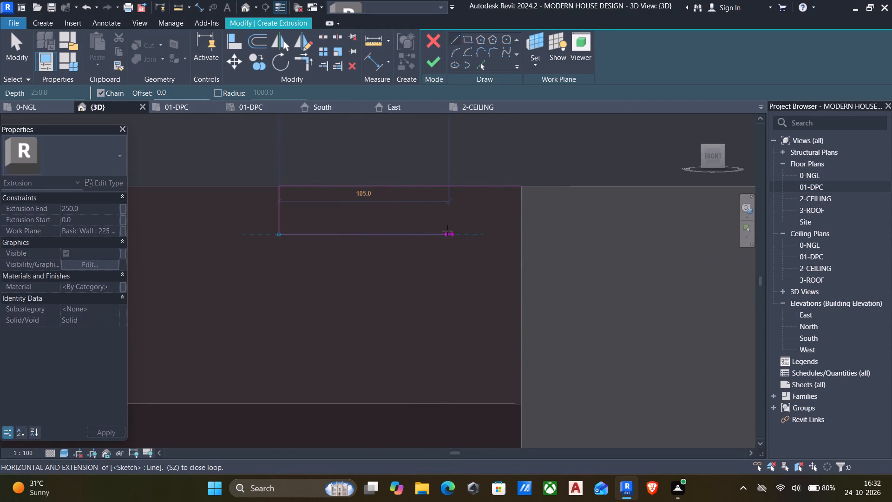
left_click(462, 232)
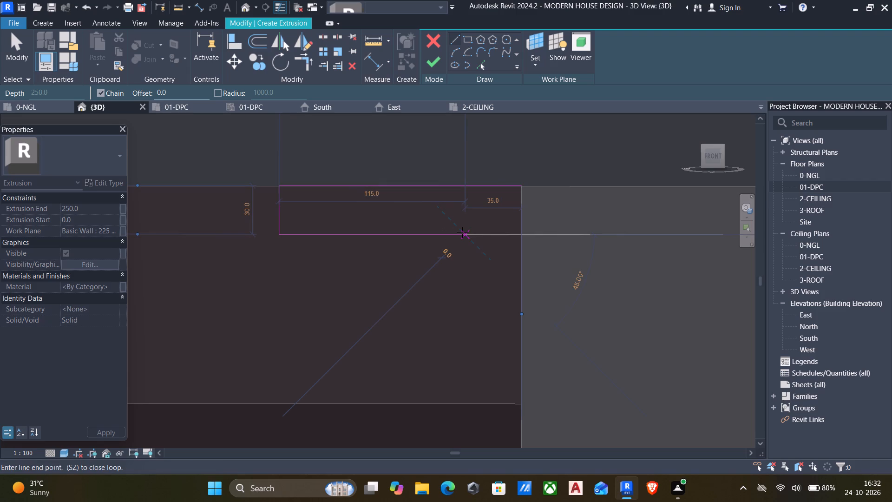
key("Escape")
Sketch the vertical leg from the same wall corner: 100 mm down the wall edge, 30 mm outward, and about 55 mm up.
left_click(522, 185)
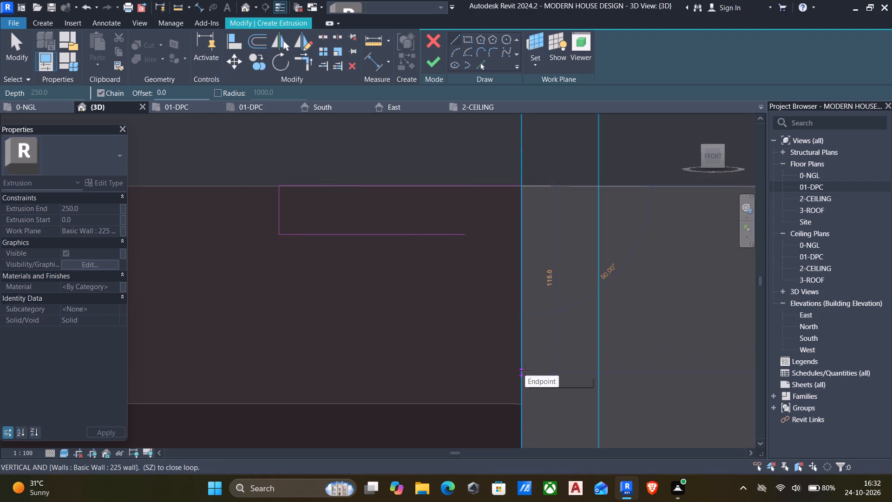
type("100")
key("Return")
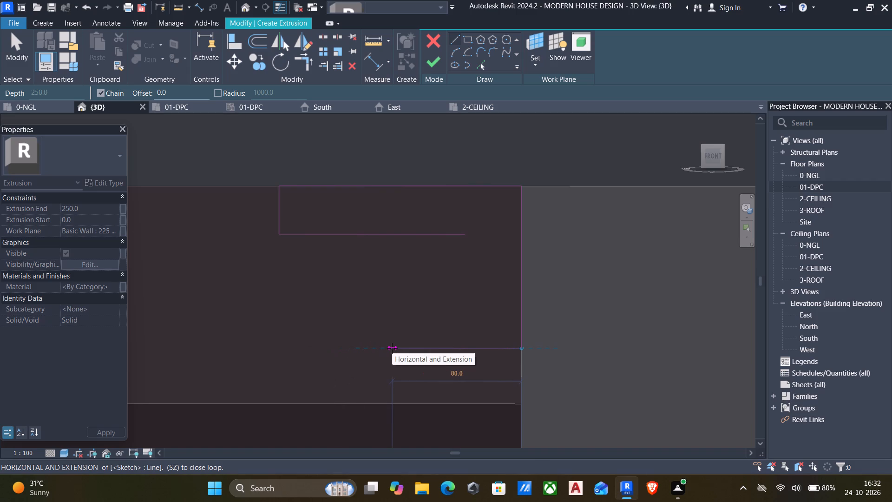
type("30")
key("Return")
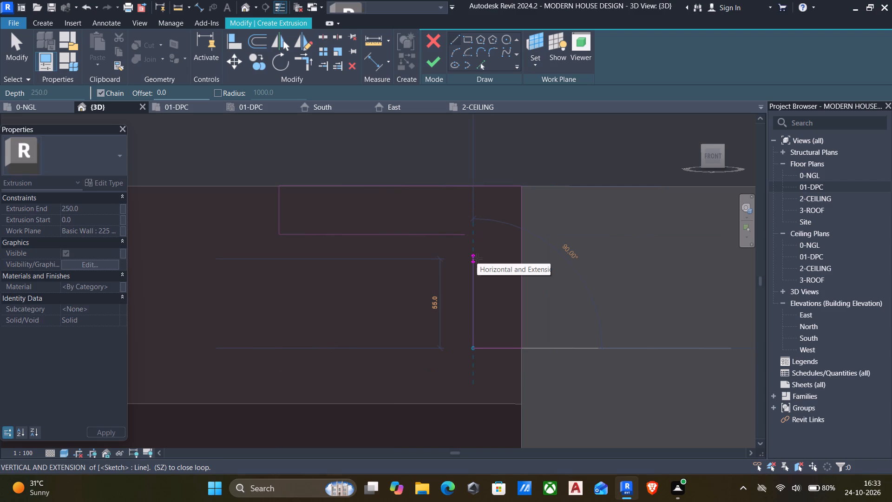
left_click(477, 258)
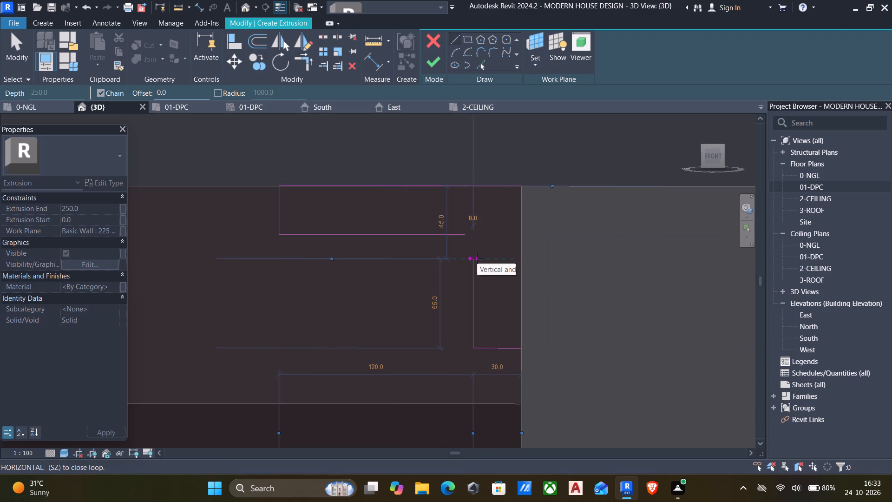
key("Escape")
Trim the underside of the horizontal leg and the outer line of the vertical leg to a corner, closing the L-shaped profile.
type("tr")
left_click(437, 230)
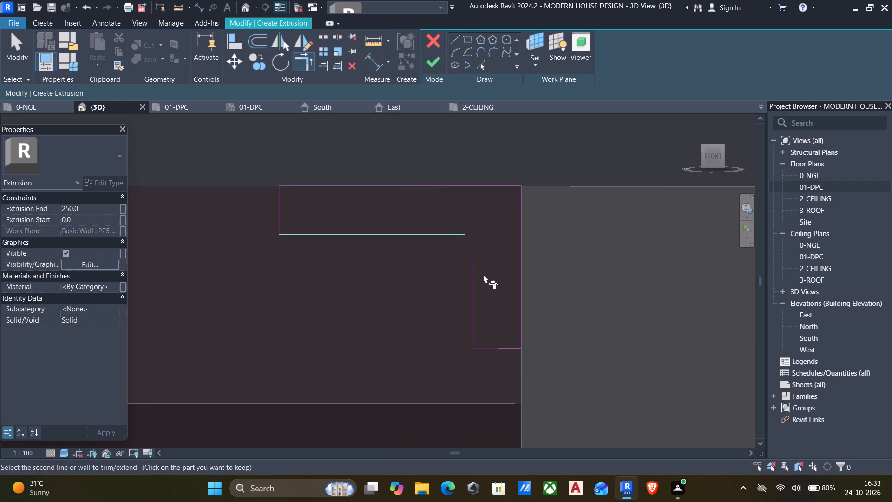
left_click(472, 284)
scroll(442, 286, "down", 7)
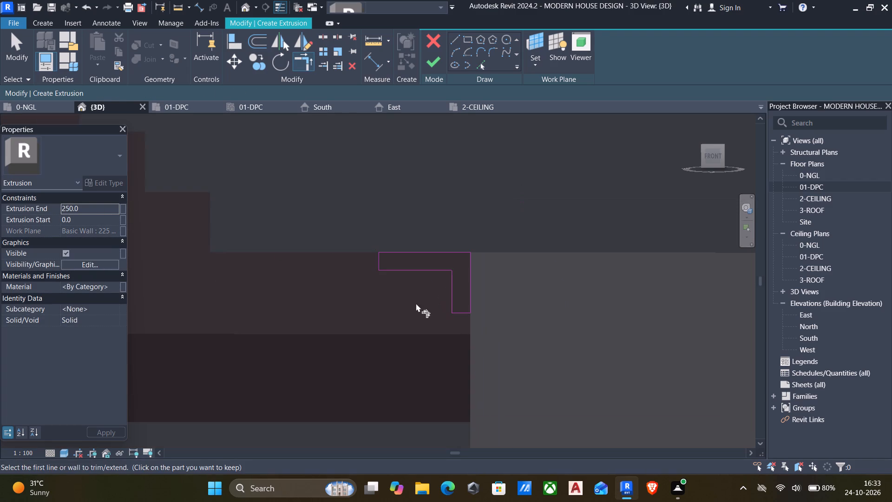
middle_click_drag(405, 304, 404, 290)
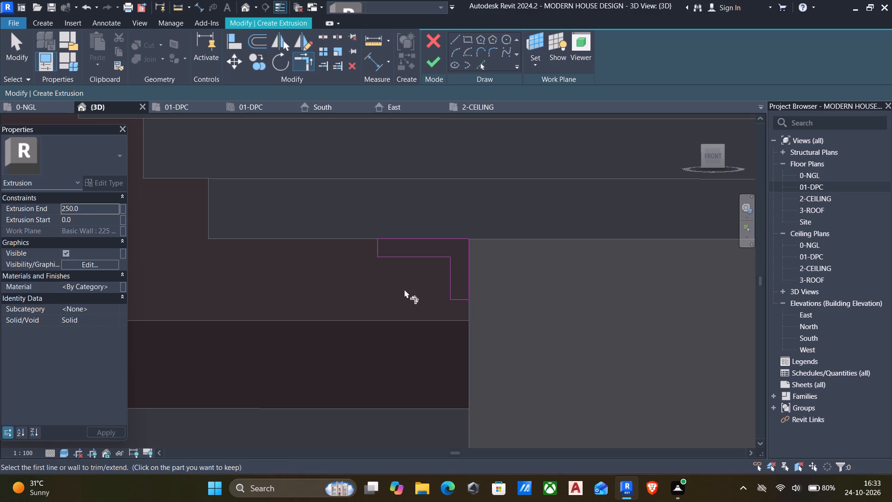
Draw a start-end-radius arc on the vertical leg's outer line, from its bottom corner 30 mm up, bulging outward with a 15 mm radius.
middle_click_drag(347, 297, 341, 292)
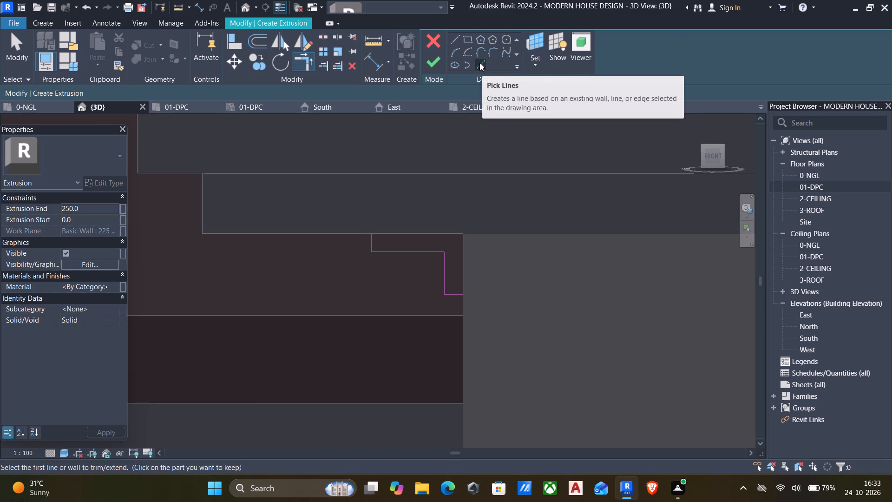
scroll(465, 59, "up", 4)
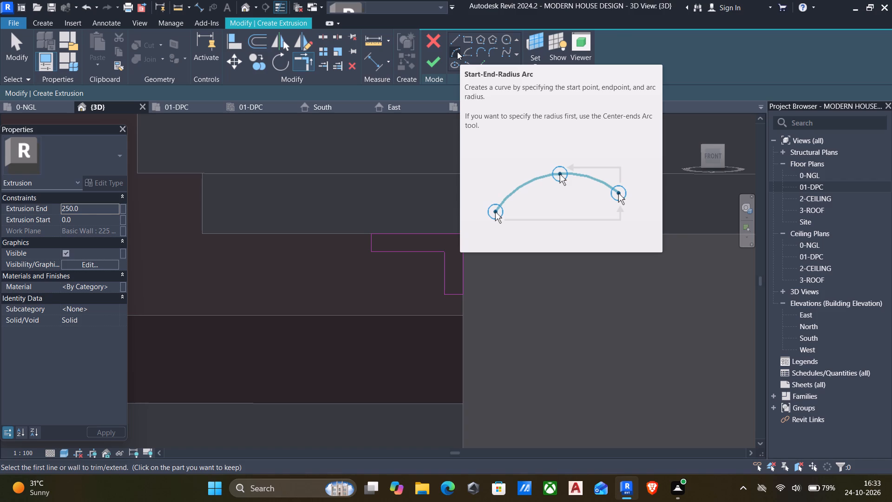
left_click(457, 52)
scroll(452, 93, "down", 6)
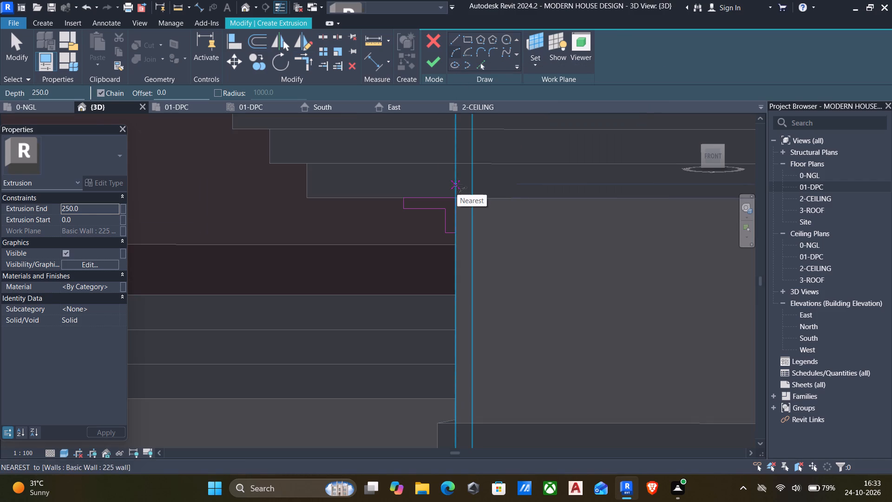
scroll(443, 258, "up", 5)
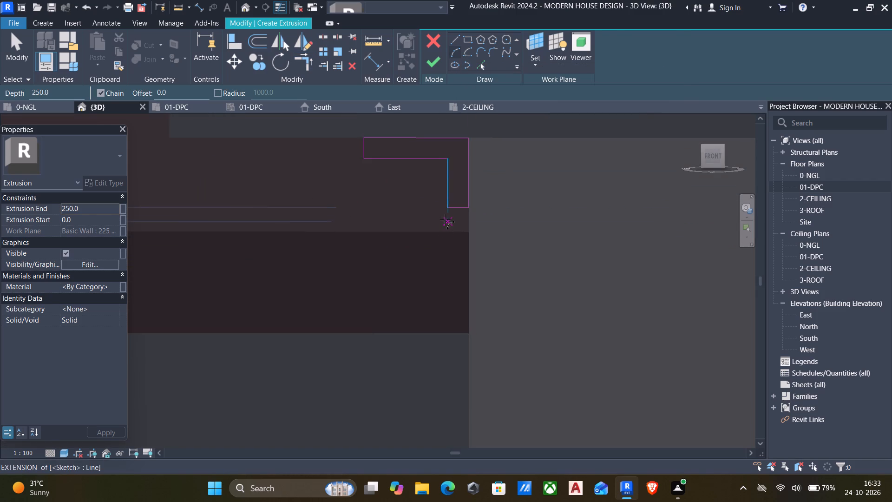
scroll(445, 218, "up", 4)
left_click(446, 198)
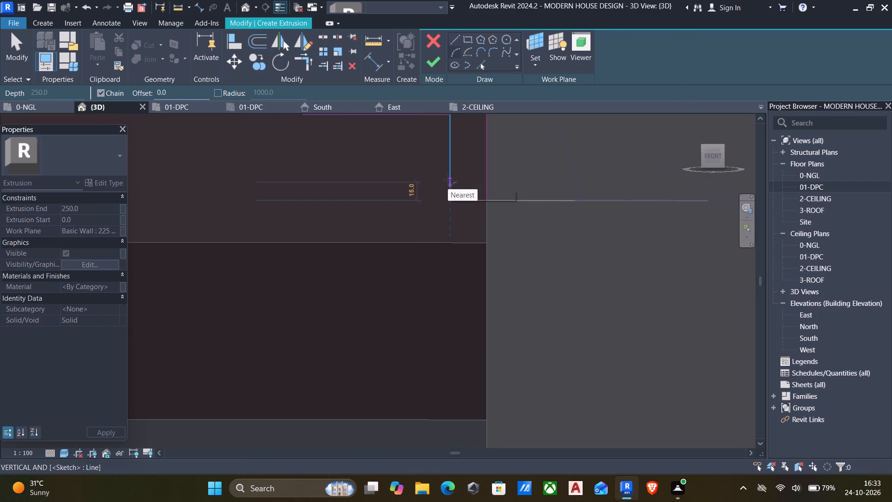
type("30")
key("Return")
scroll(430, 183, "up", 4)
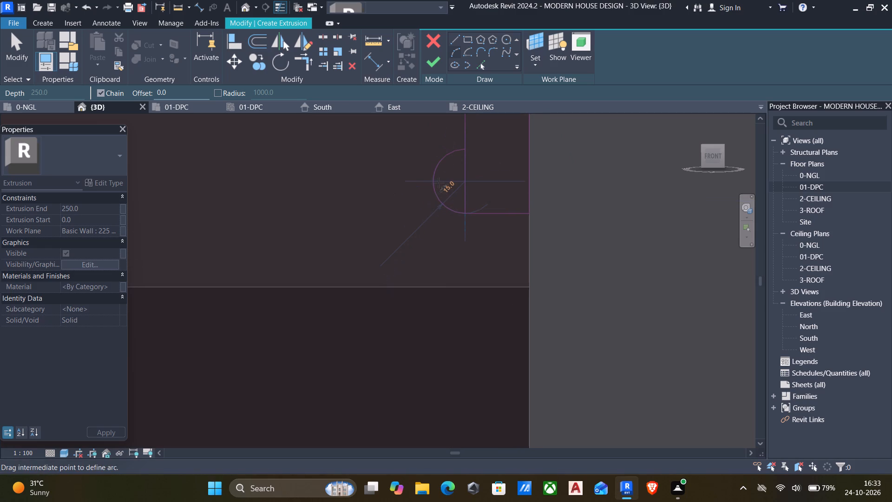
left_click(439, 183)
key("Escape")
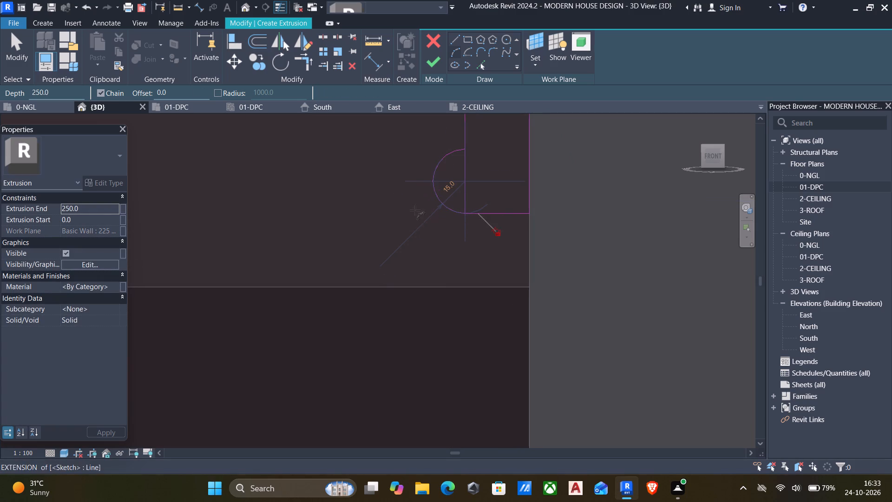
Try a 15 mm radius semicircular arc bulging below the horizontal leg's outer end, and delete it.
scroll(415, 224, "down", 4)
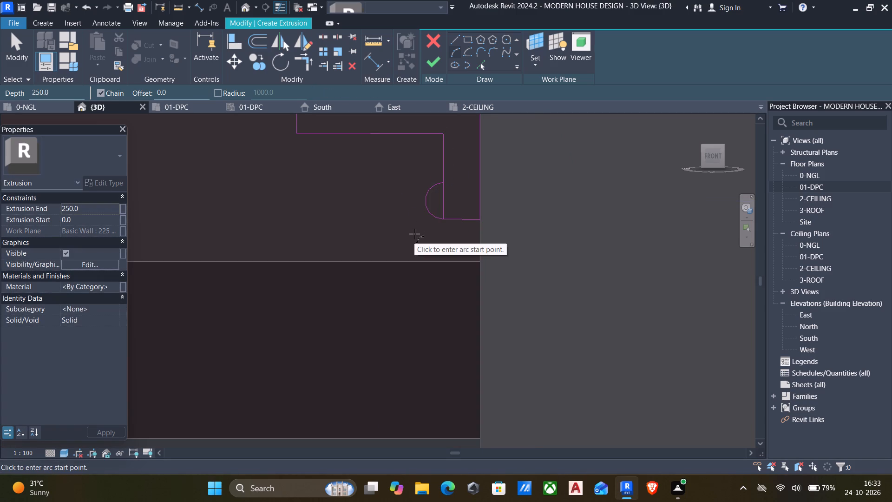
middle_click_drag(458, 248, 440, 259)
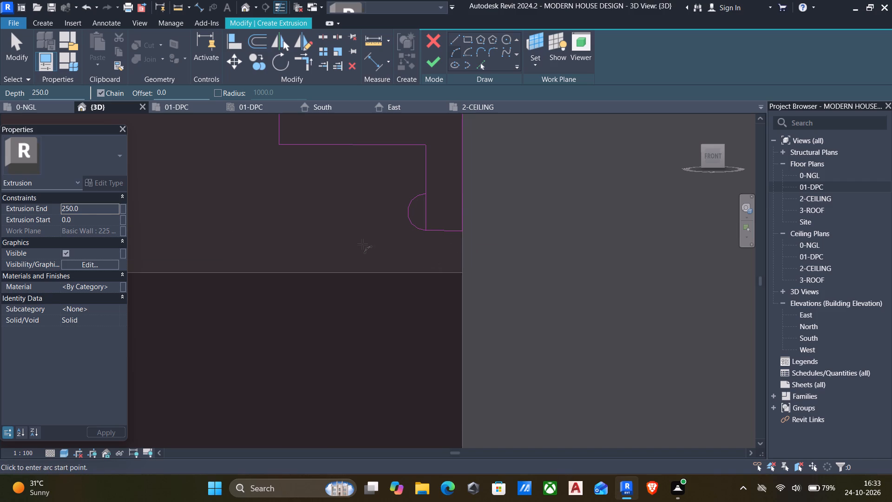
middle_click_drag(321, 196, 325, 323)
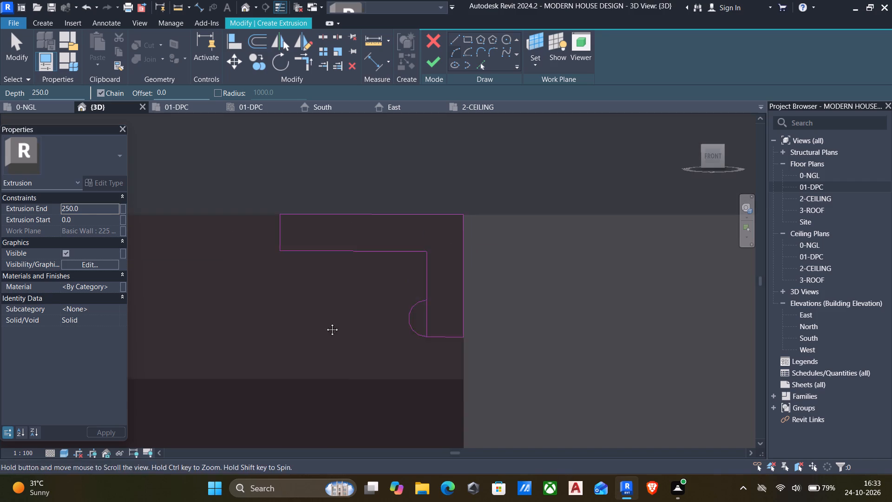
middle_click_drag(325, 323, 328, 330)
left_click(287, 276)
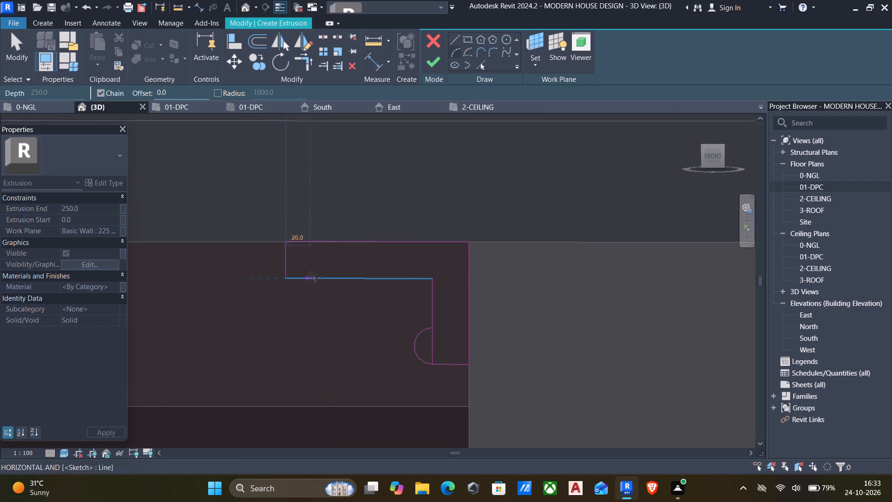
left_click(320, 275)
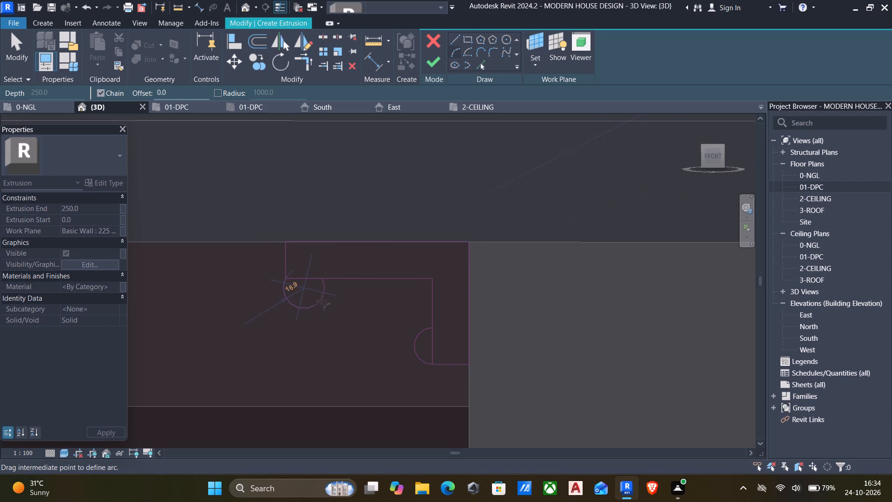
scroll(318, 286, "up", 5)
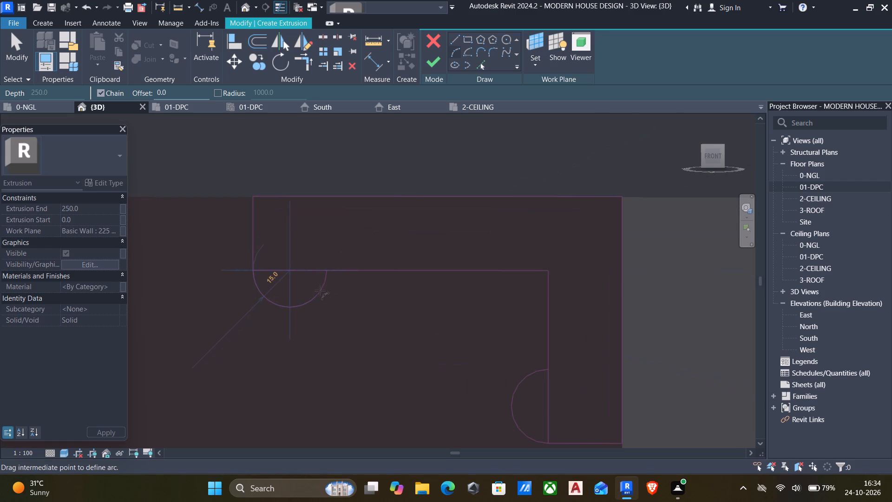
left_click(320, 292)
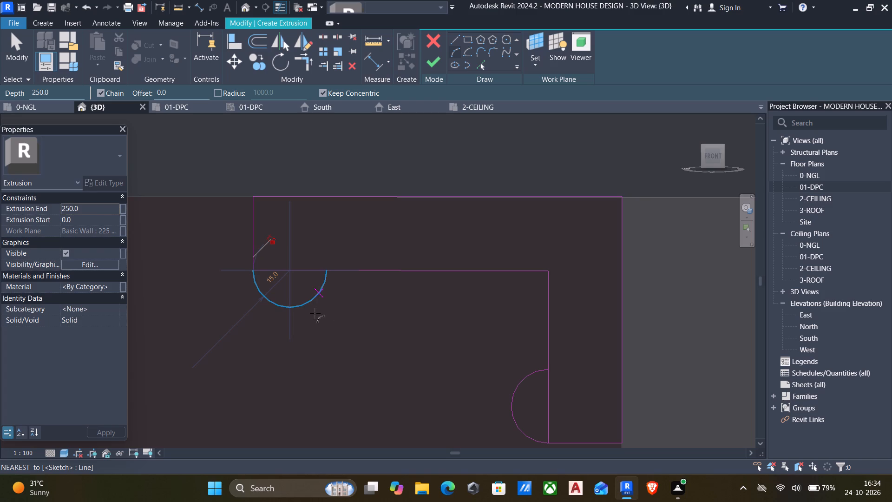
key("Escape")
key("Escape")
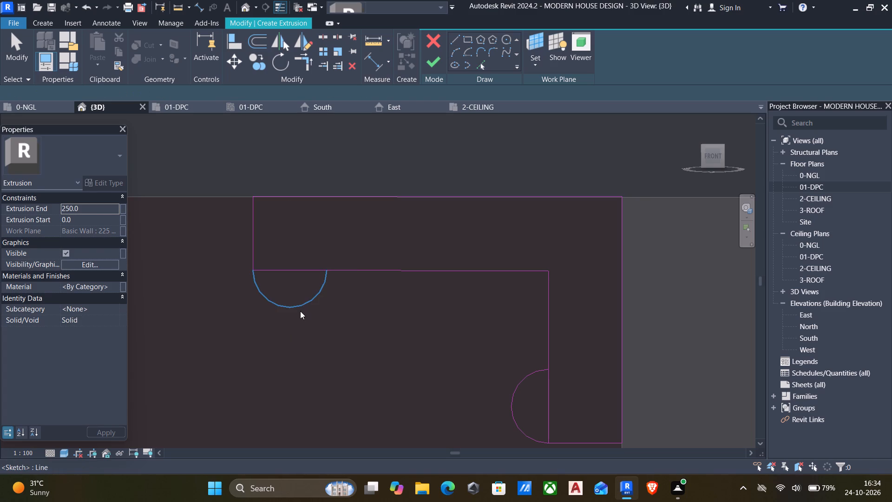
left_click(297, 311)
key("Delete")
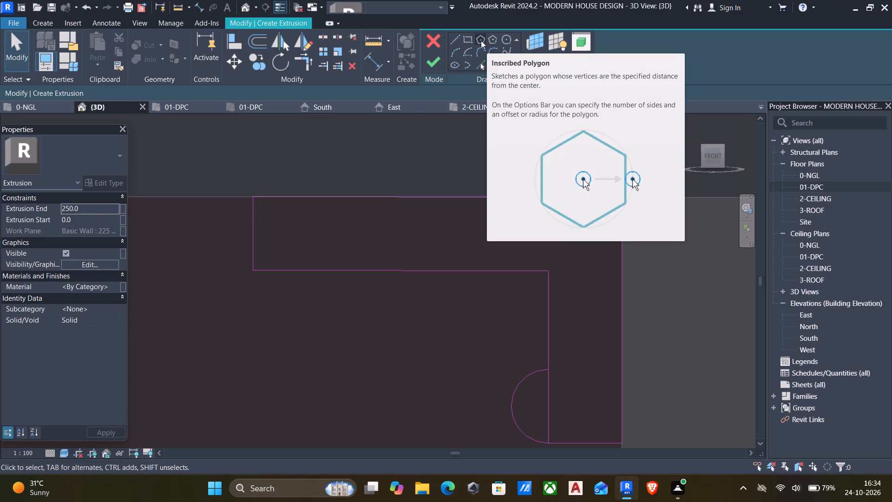
Draw a semicircular arc of 15 mm radius on the middle of the horizontal leg's underside, curving up into the profile.
left_click(458, 47)
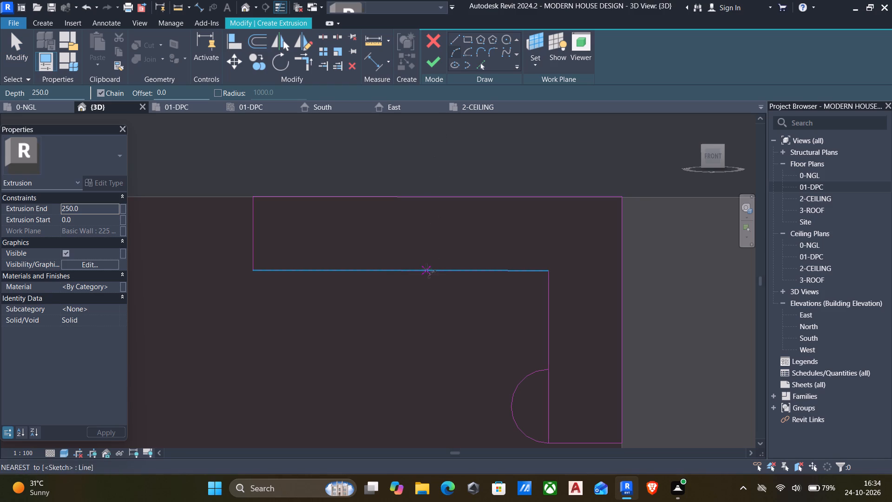
left_click(397, 271)
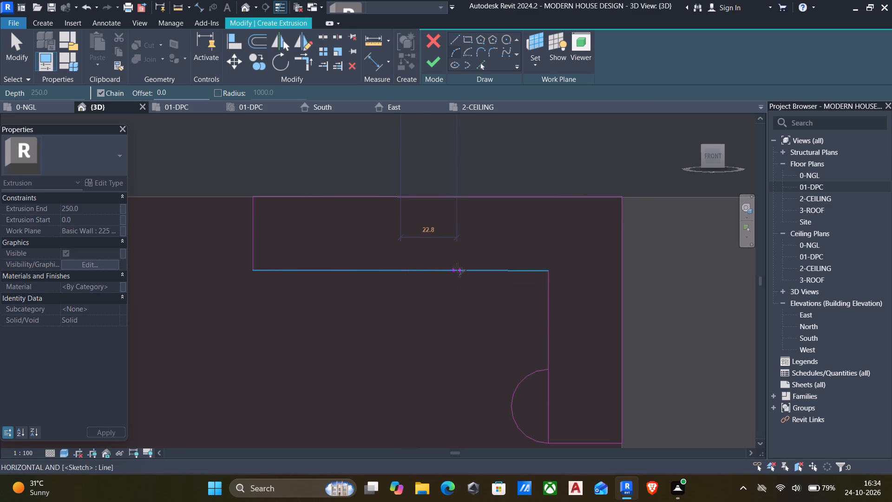
left_click(473, 268)
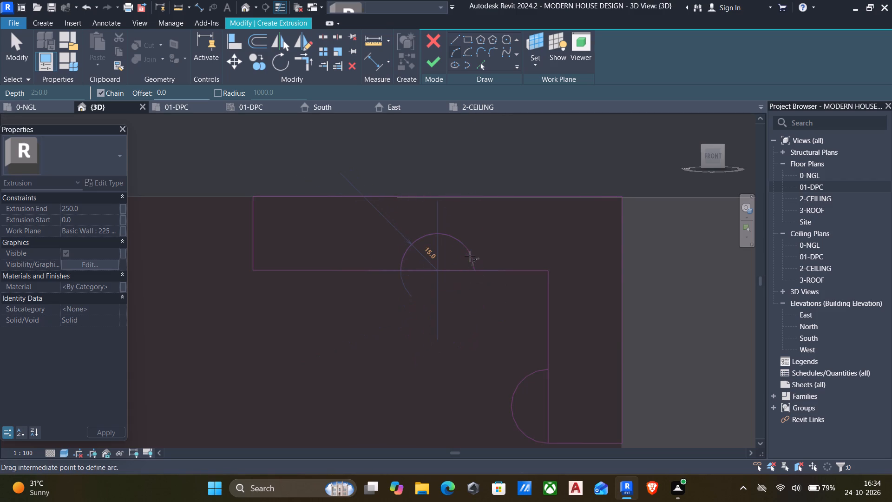
left_click(470, 256)
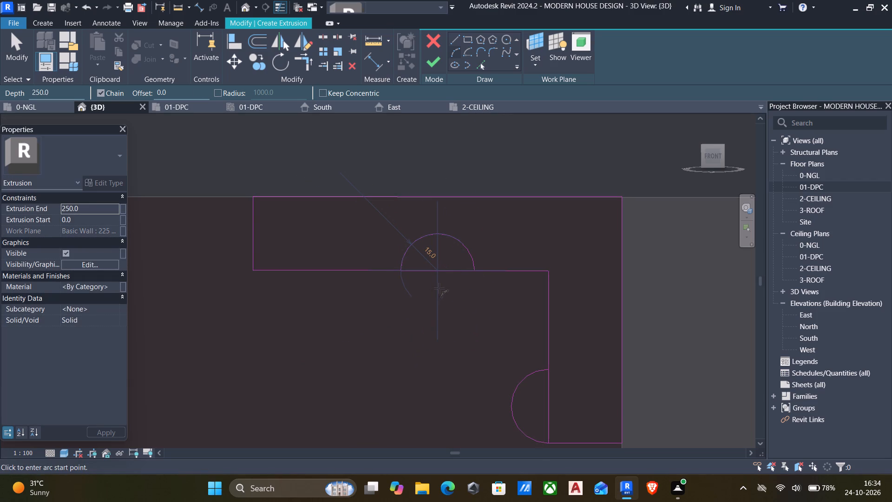
key("Escape")
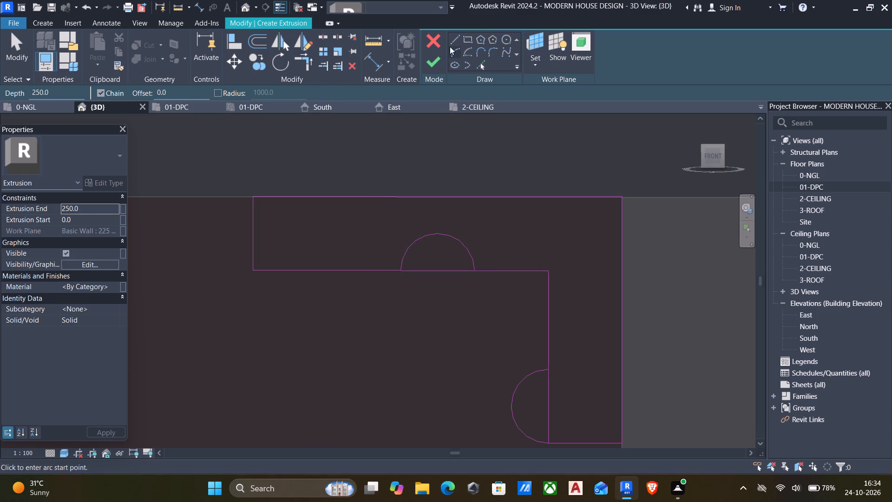
Round the horizontal leg's outer lower corner with a fillet arc of 15 mm radius.
left_click(491, 52)
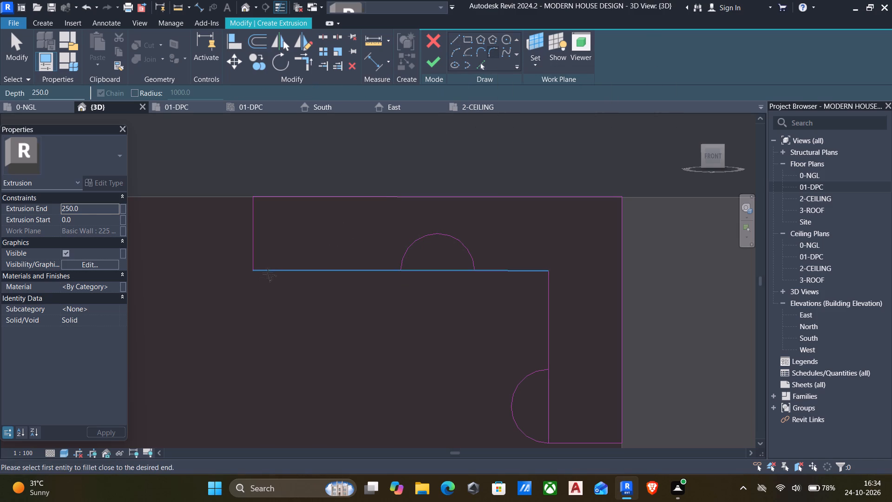
left_click(268, 272)
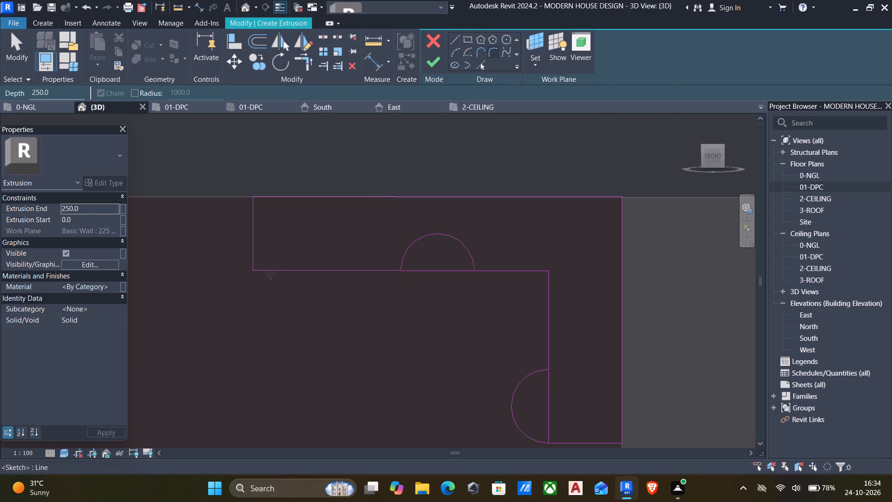
left_click(253, 251)
scroll(256, 250, "up", 3)
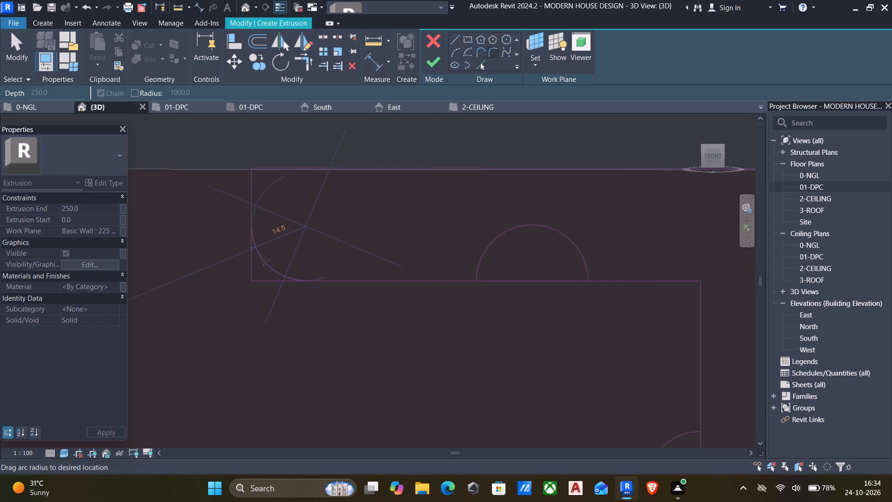
left_click(261, 258)
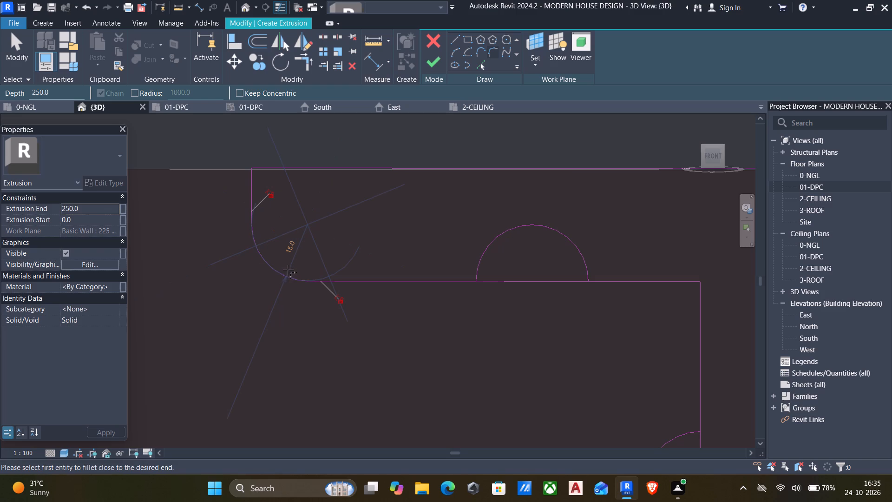
key("Escape")
key("Escape")
left_click(265, 263)
left_click(345, 334)
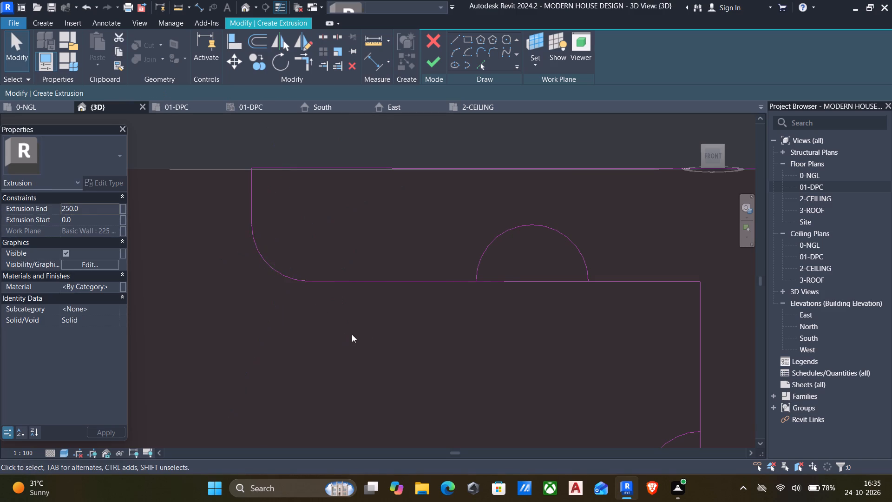
Nudge the semicircular arc on the horizontal leg's underside five increments outward, toward the rounded corner.
scroll(428, 322, "down", 6)
scroll(468, 333, "down", 6)
key("Escape")
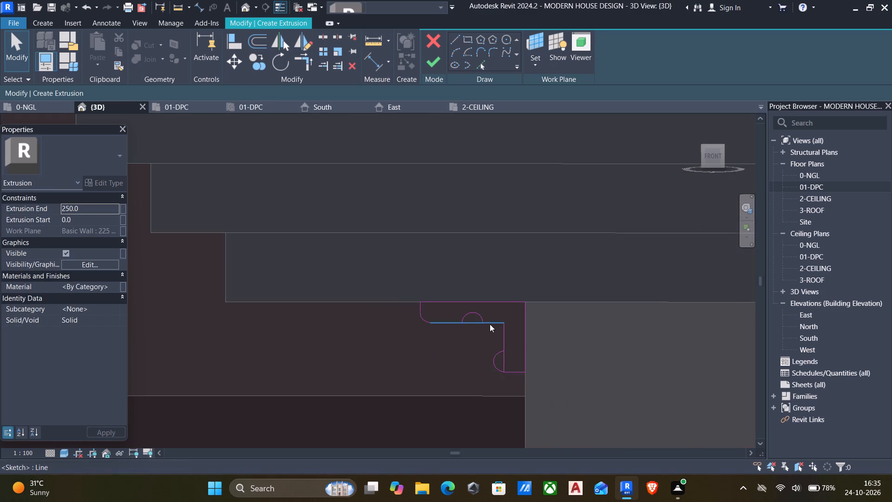
scroll(489, 324, "up", 5)
left_click(439, 304)
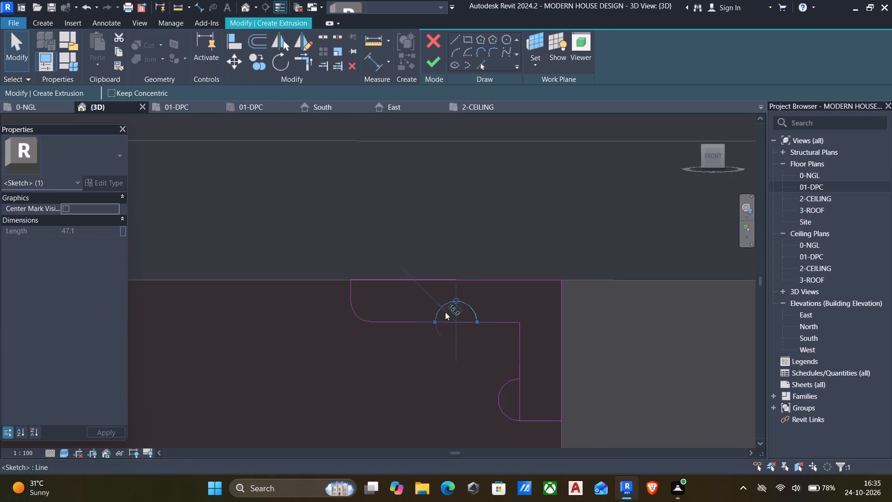
key("Left")
key("Left")
key("Left")
key("Left")
key("Left")
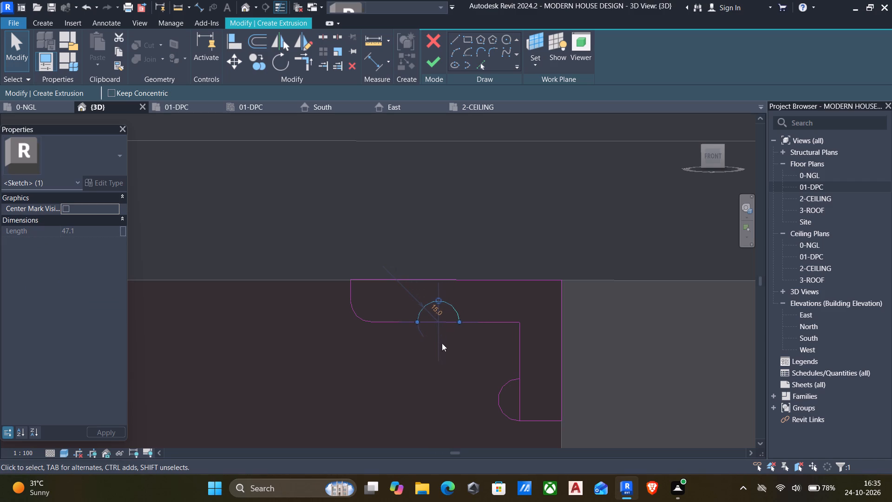
key("Escape")
Split the underside line between the upper arc's ends and the vertical leg's outer line between the lower arc's ends.
middle_click_drag(412, 357, 358, 330)
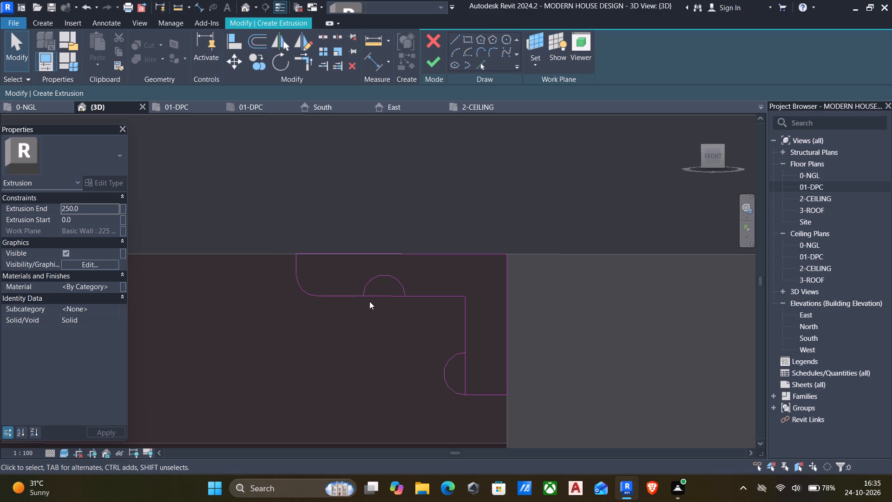
type("sl")
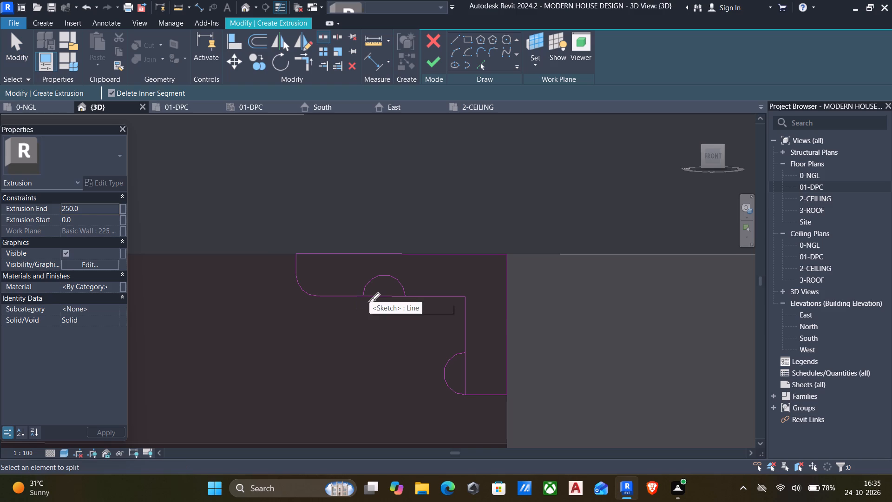
scroll(369, 288, "up", 4)
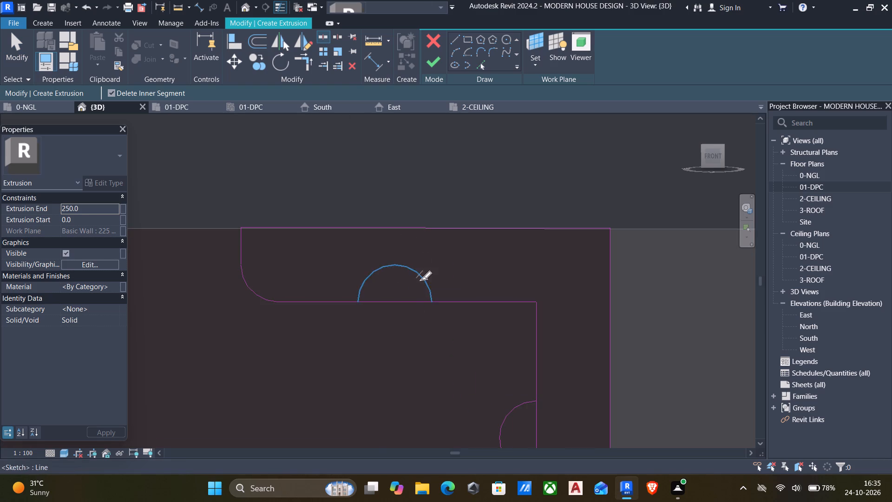
left_click(406, 304)
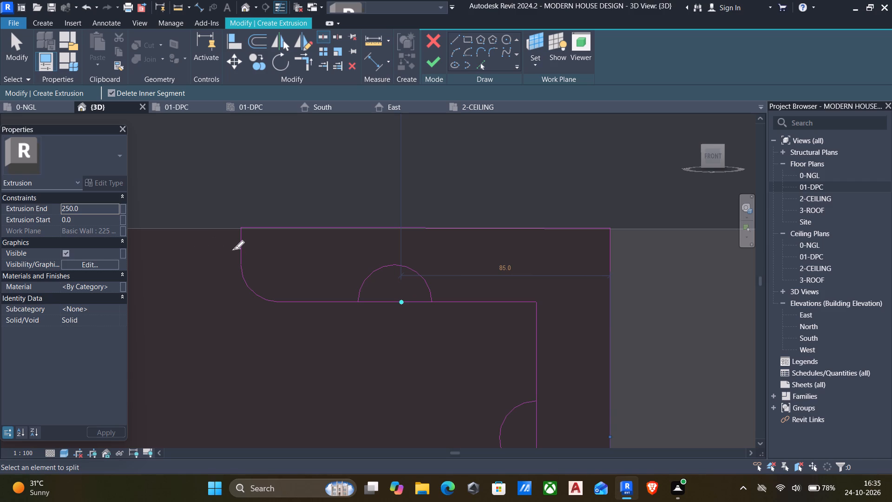
middle_click_drag(485, 376, 432, 258)
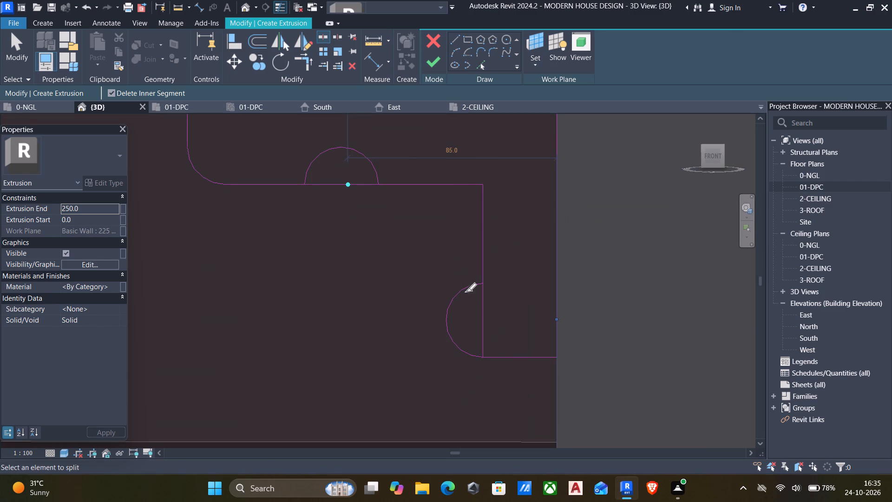
left_click(483, 315)
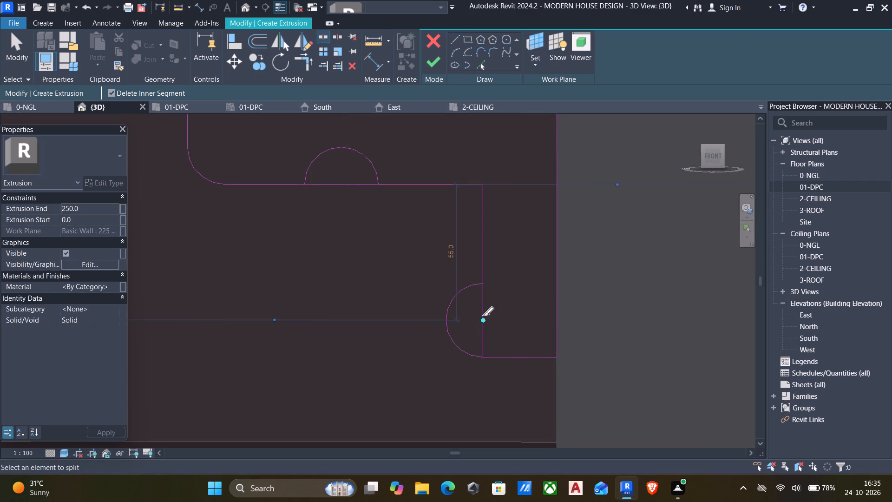
Trim the horizontal leg's underside lines on both sides back to the ends of the upper semicircular arc.
key("Escape")
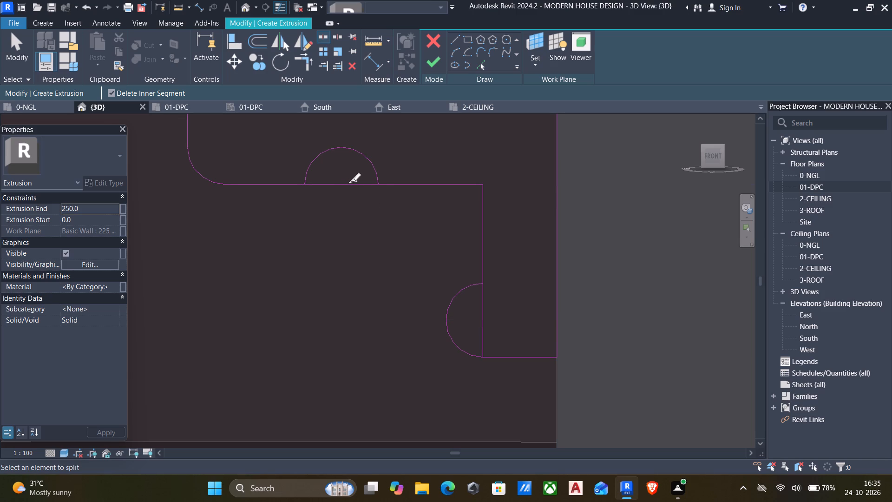
key("Escape")
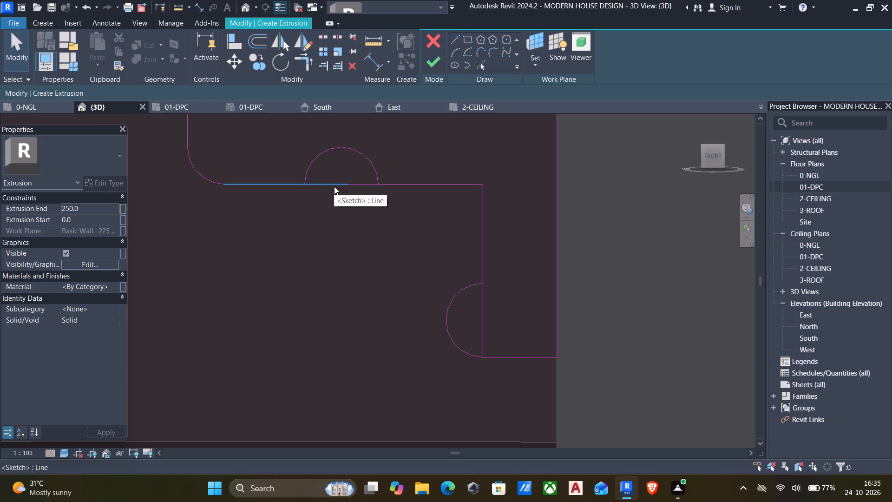
type("tr")
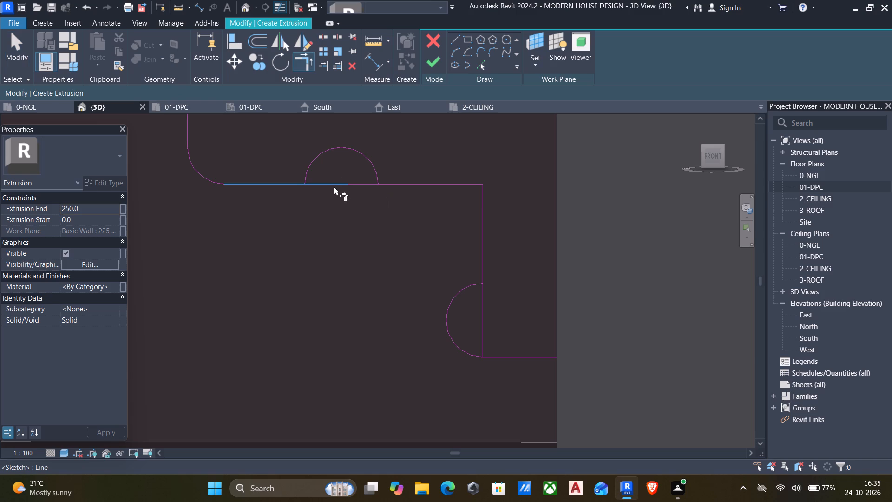
left_click(276, 183)
left_click(310, 159)
left_click(407, 184)
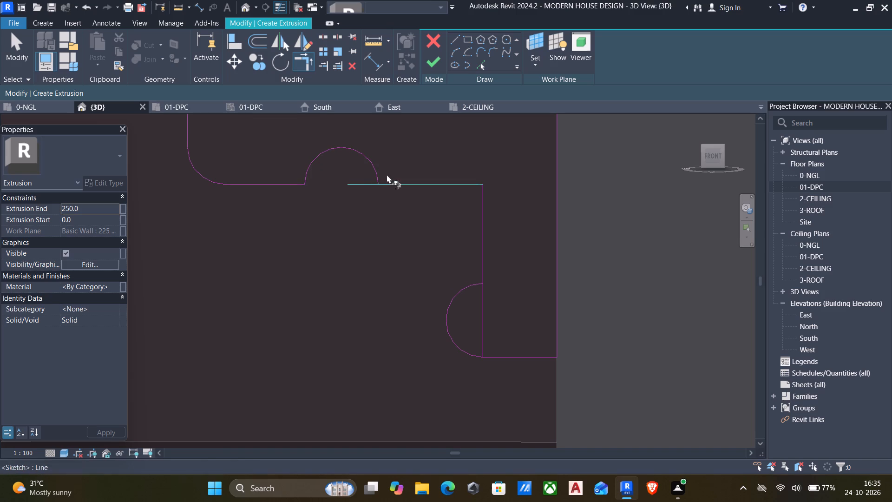
left_click(367, 164)
Trim the vertical leg's outer line to the lower semicircular arc and delete the leftover segment inside the arc.
left_click(485, 256)
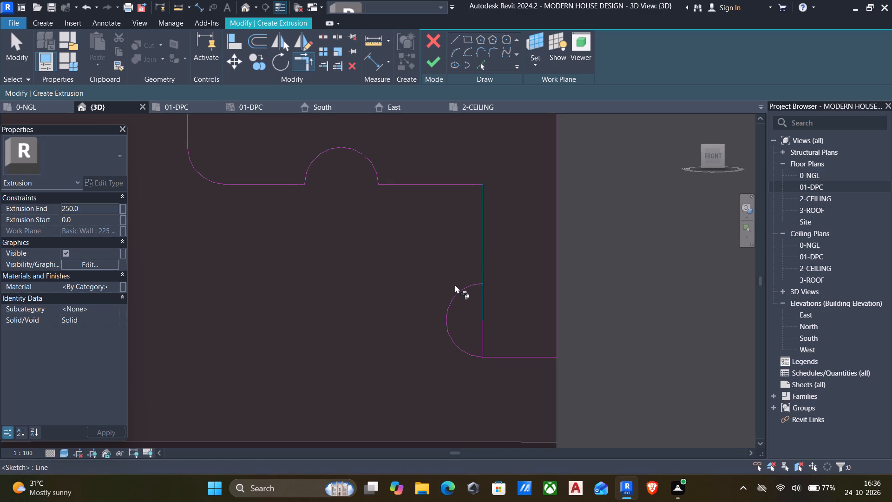
left_click(457, 285)
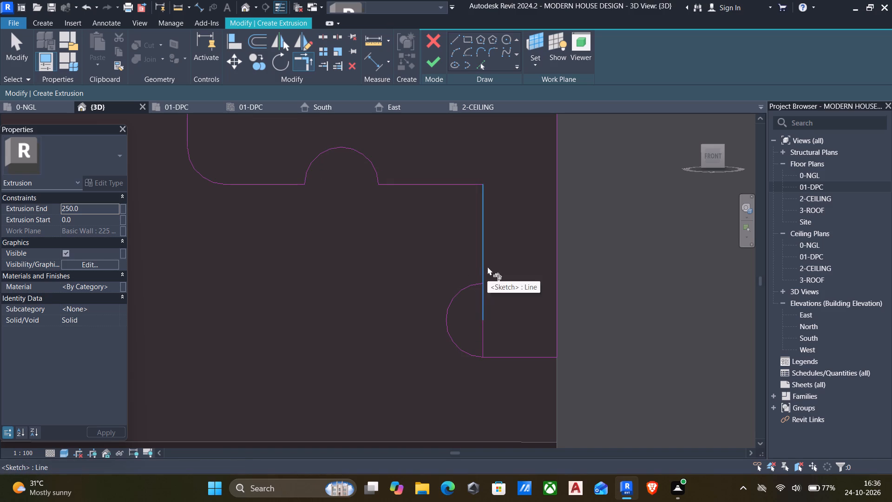
left_click(486, 266)
left_click(465, 288)
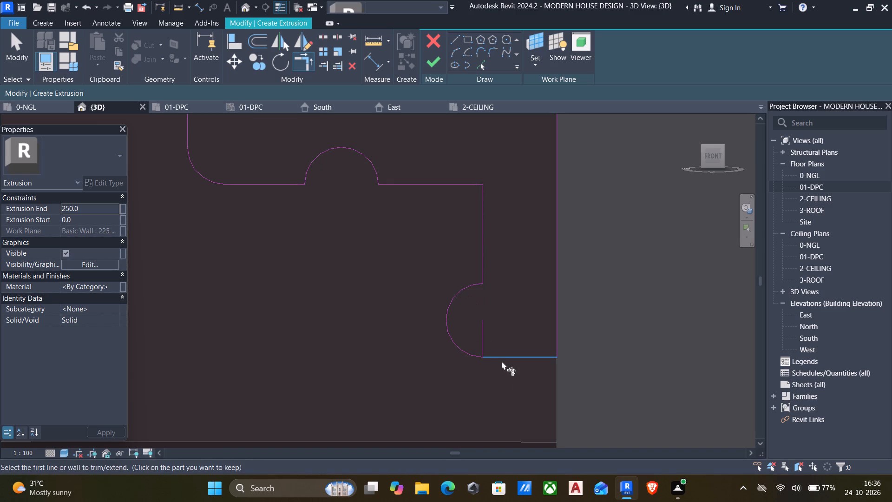
left_click(507, 358)
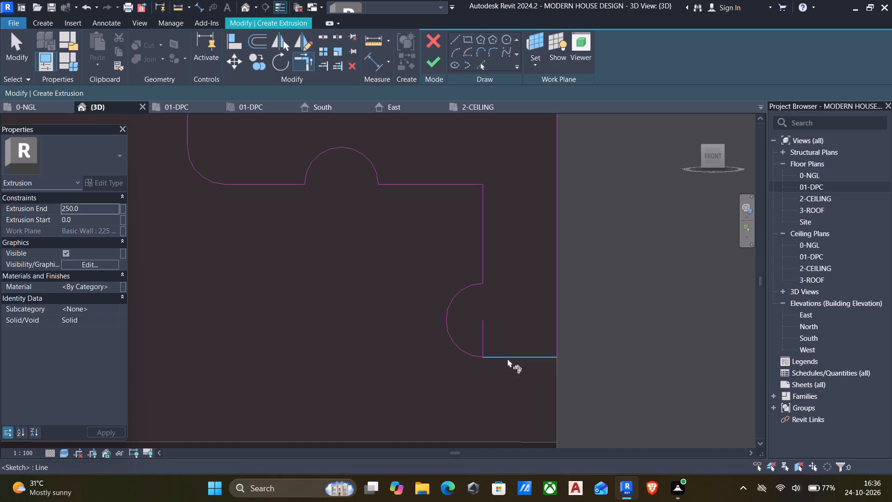
left_click(462, 348)
left_click(462, 348)
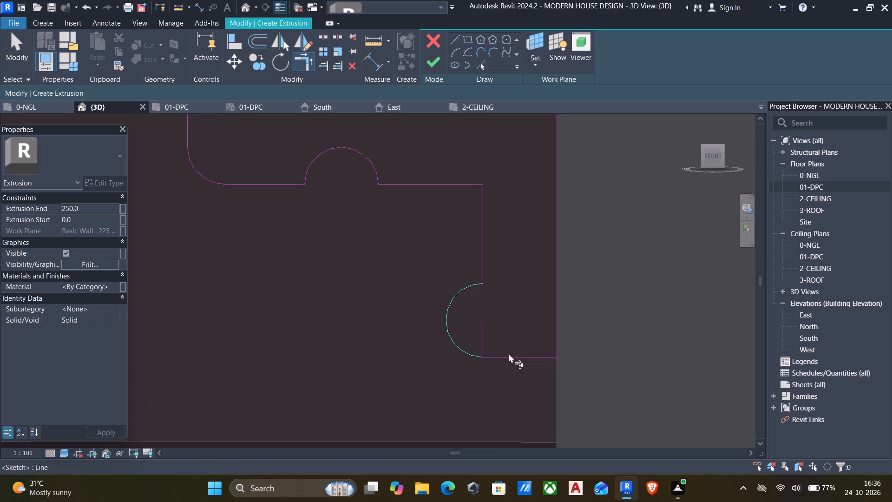
left_click(513, 357)
key("Escape")
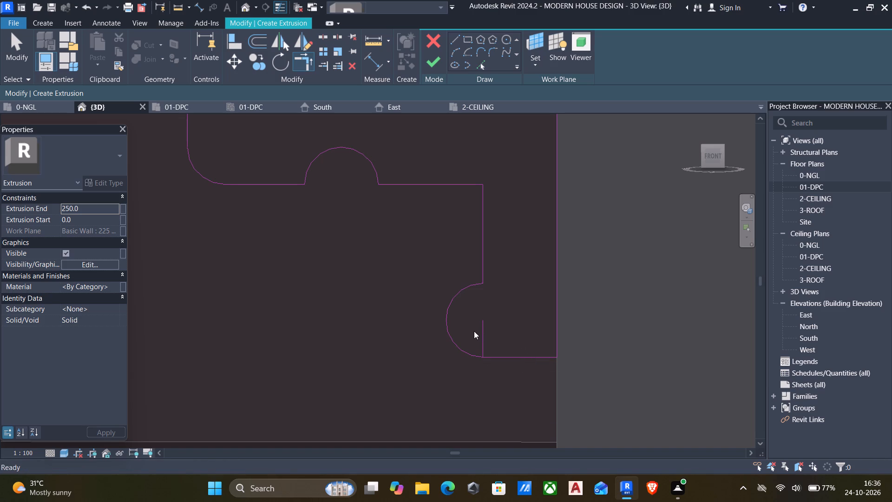
left_click(481, 333)
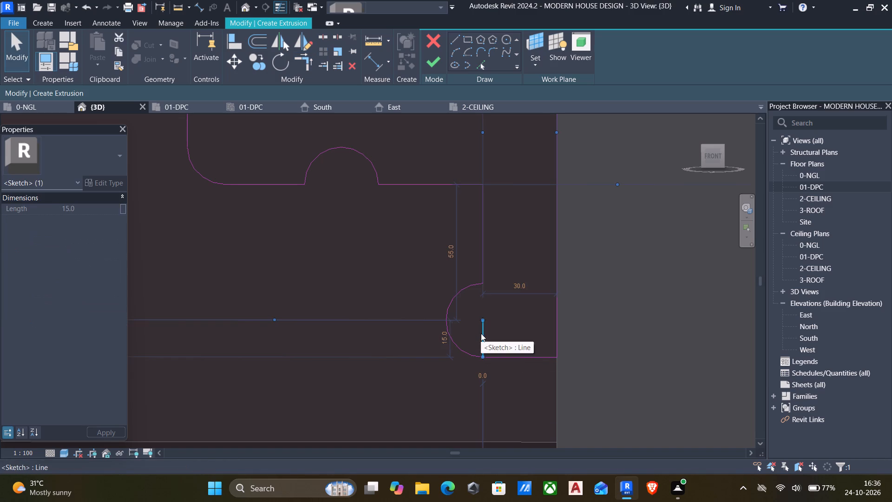
key("Delete")
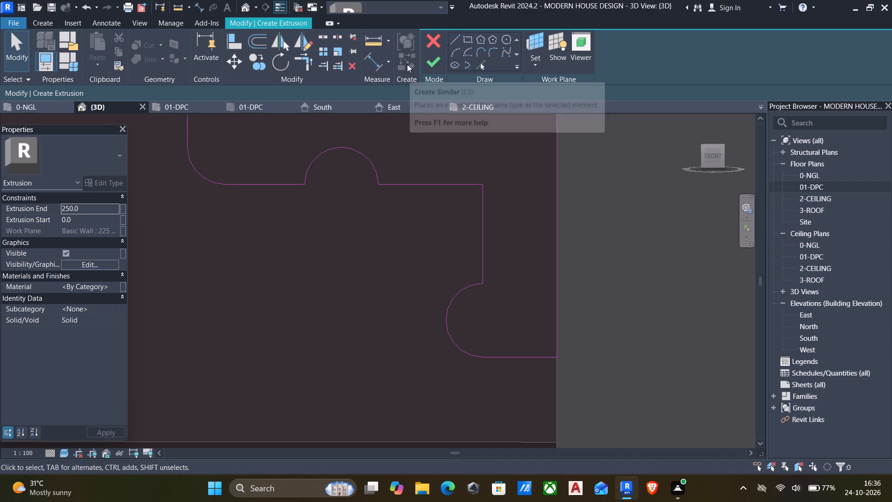
Complete the arced L-shaped extrusion and finish the in-place Casework model without saving the project.
left_click(432, 59)
scroll(311, 247, "down", 2)
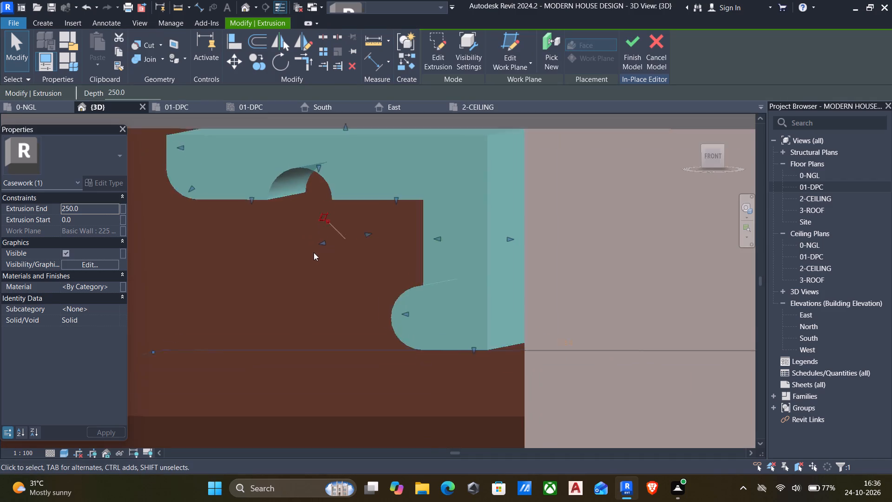
scroll(314, 252, "down", 3)
middle_click_drag(321, 271, 533, 248, "shift")
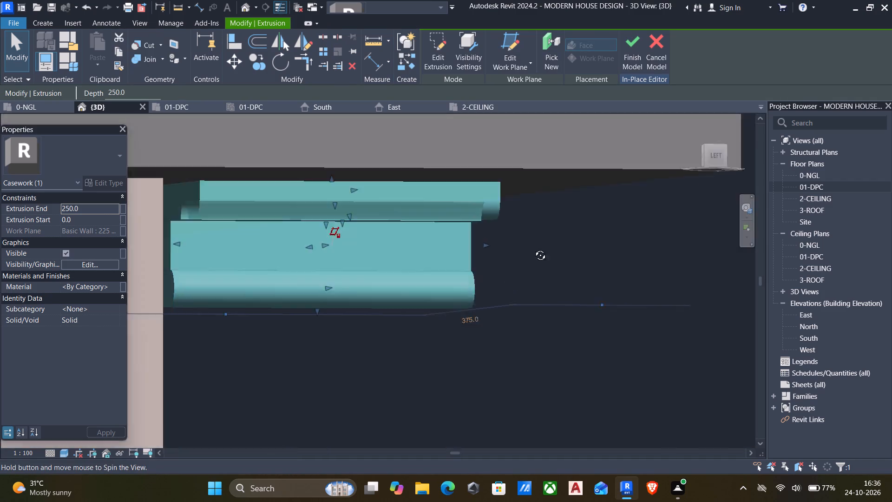
middle_click_drag(533, 248, 498, 286, "shift")
scroll(331, 320, "down", 2)
middle_click_drag(426, 323, 345, 350, "shift")
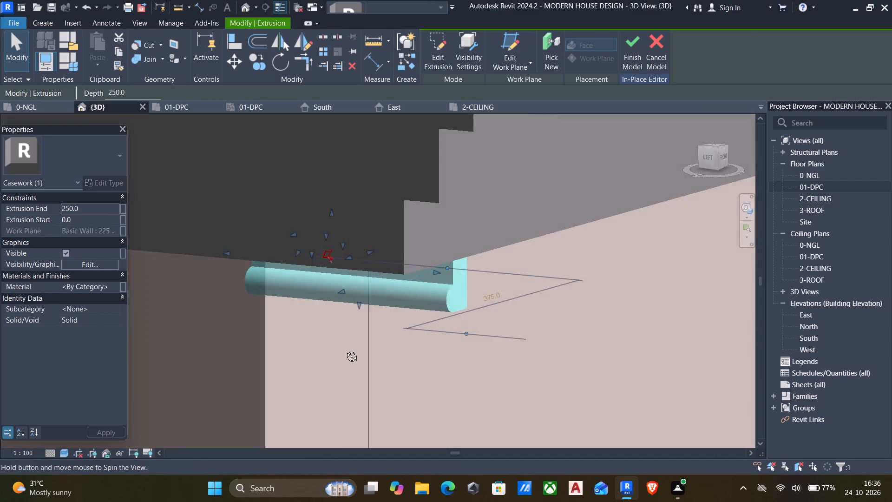
middle_click_drag(345, 350, 281, 339, "shift")
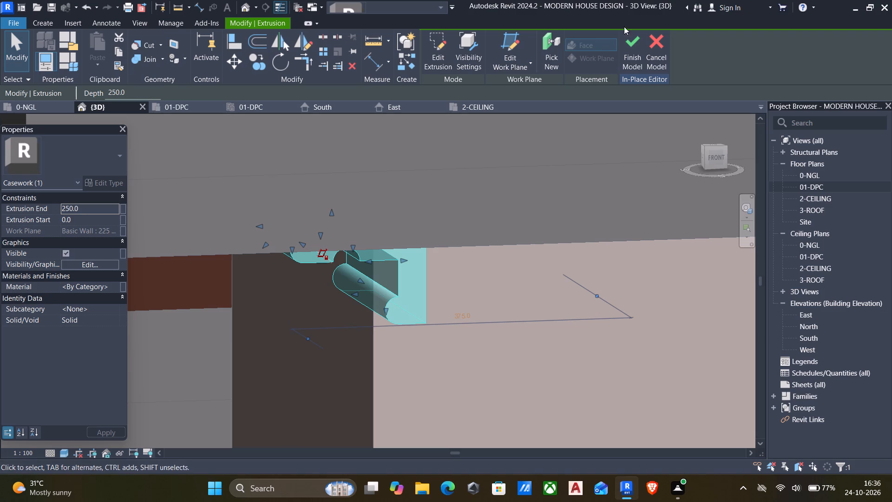
left_click(635, 40)
scroll(578, 235, "down", 6)
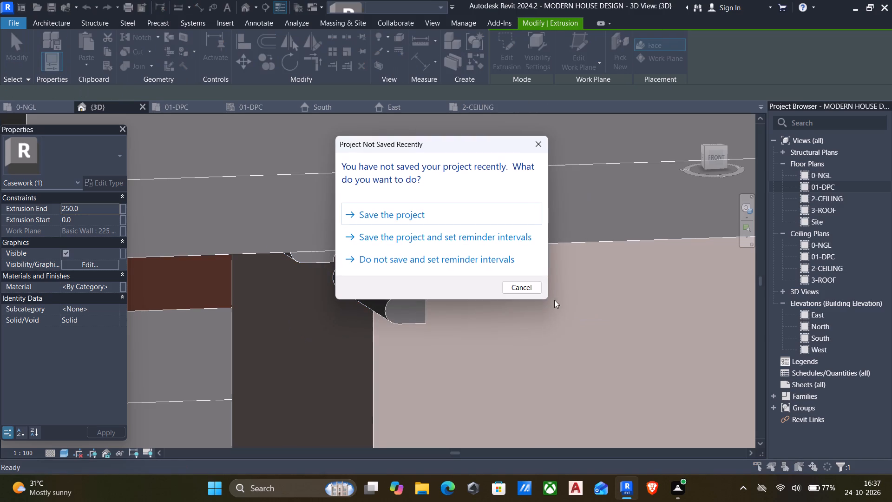
left_click(535, 286)
scroll(598, 330, "down", 3)
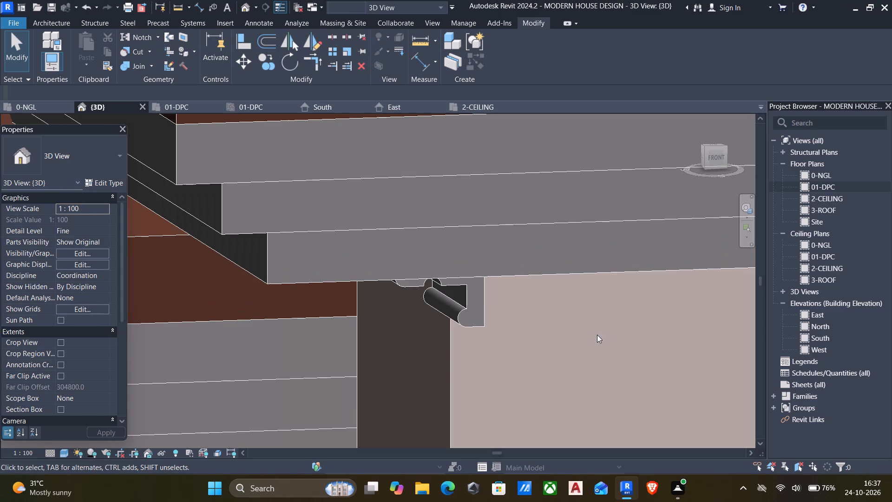
Open the 01-DPC floor plan and start adding a new component.
double_click(801, 186)
scroll(584, 272, "down", 4)
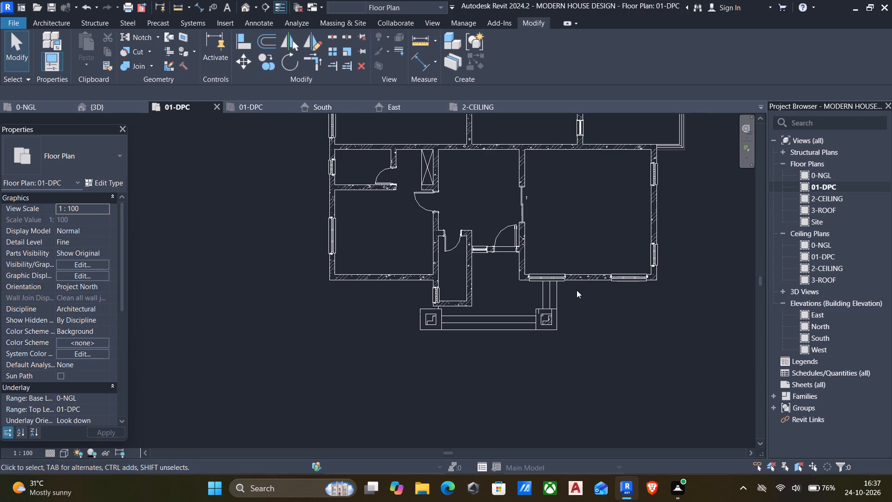
middle_click_drag(400, 272, 386, 330)
scroll(379, 339, "down", 4)
middle_click_drag(346, 298, 338, 389)
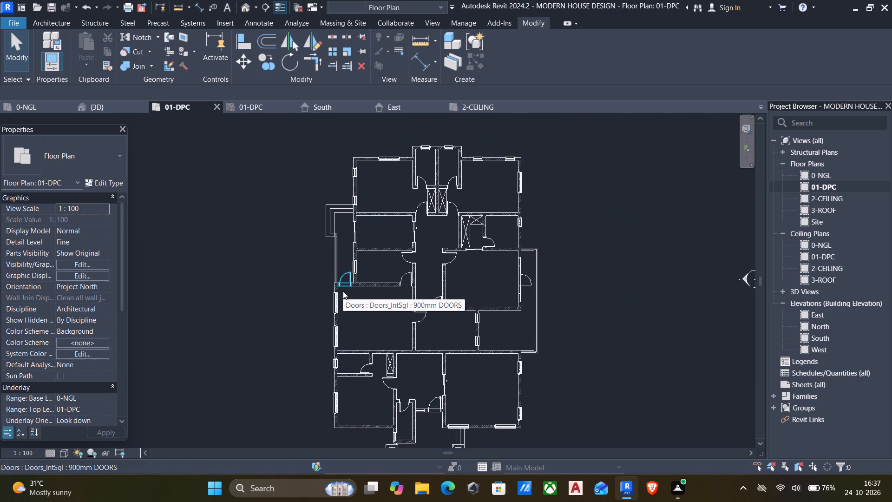
left_click(43, 22)
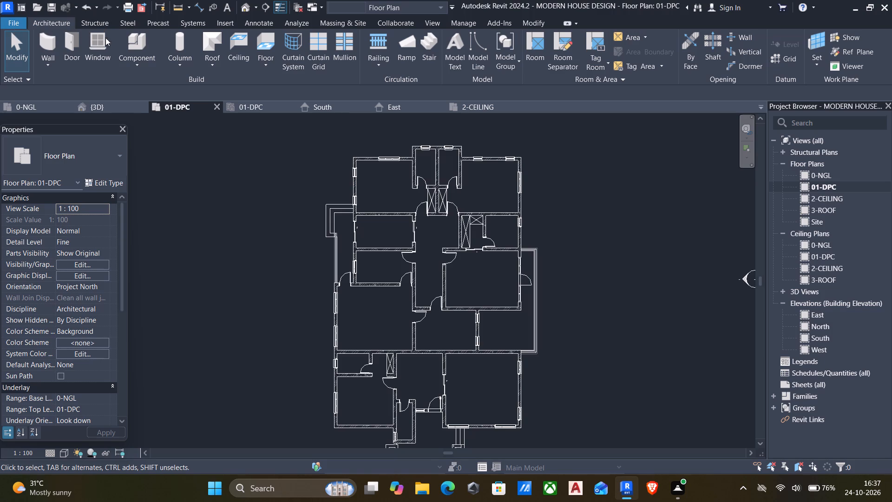
left_click(134, 58)
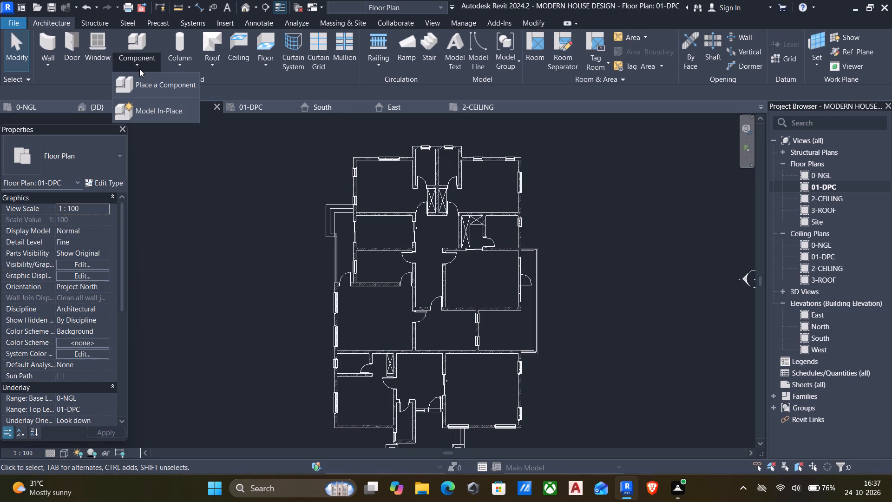